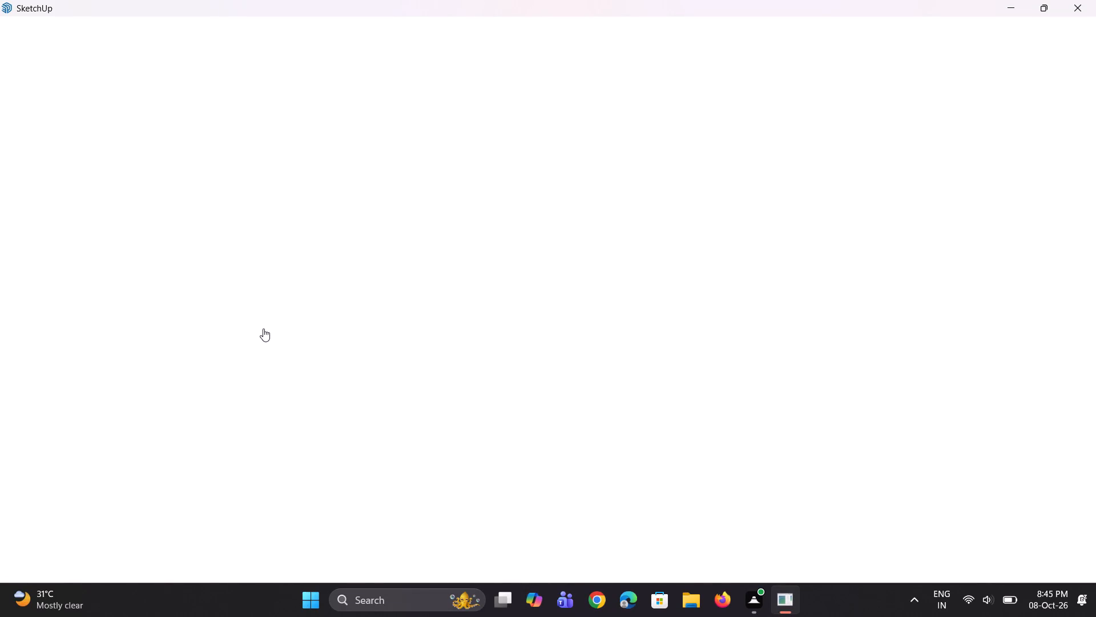
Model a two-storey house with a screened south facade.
Draw a rectangle flat on the ground plane beside the human figure, between the positive red and green axes.
{"action": "scroll", "coordinate": [225, 331], "scroll_direction": "down", "scroll_amount": 1}
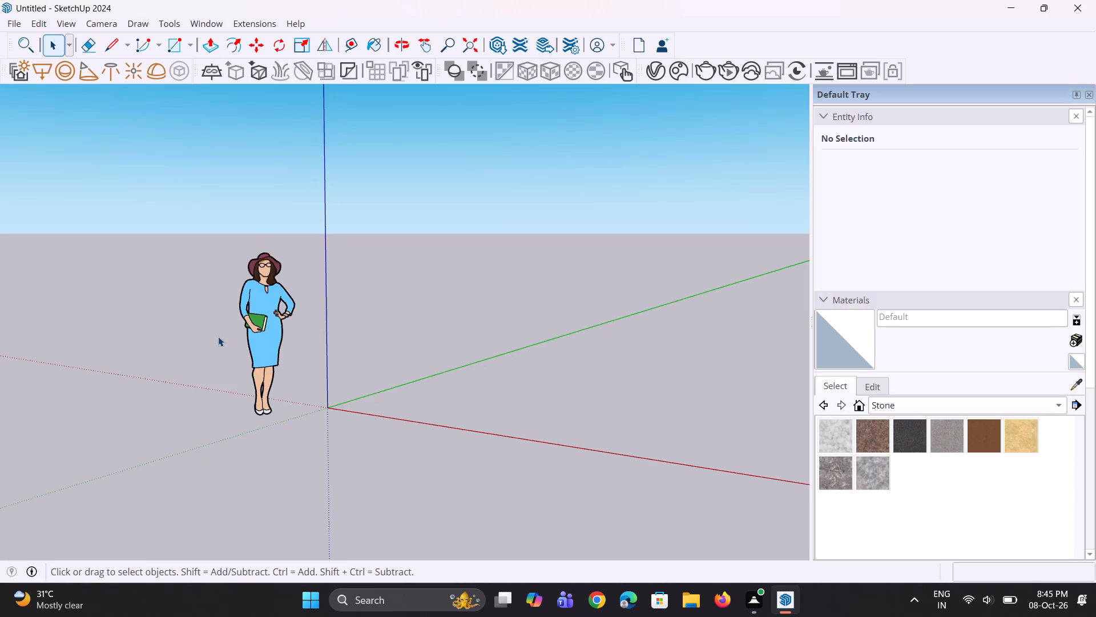
{"action": "middle_click_drag", "start_coordinate": [218, 336], "coordinate": [394, 409]}
{"action": "scroll", "coordinate": [220, 338], "scroll_direction": "down", "scroll_amount": 1}
{"action": "scroll", "coordinate": [431, 282], "scroll_direction": "up", "scroll_amount": 7}
{"action": "middle_click_drag", "start_coordinate": [276, 427], "coordinate": [274, 374]}
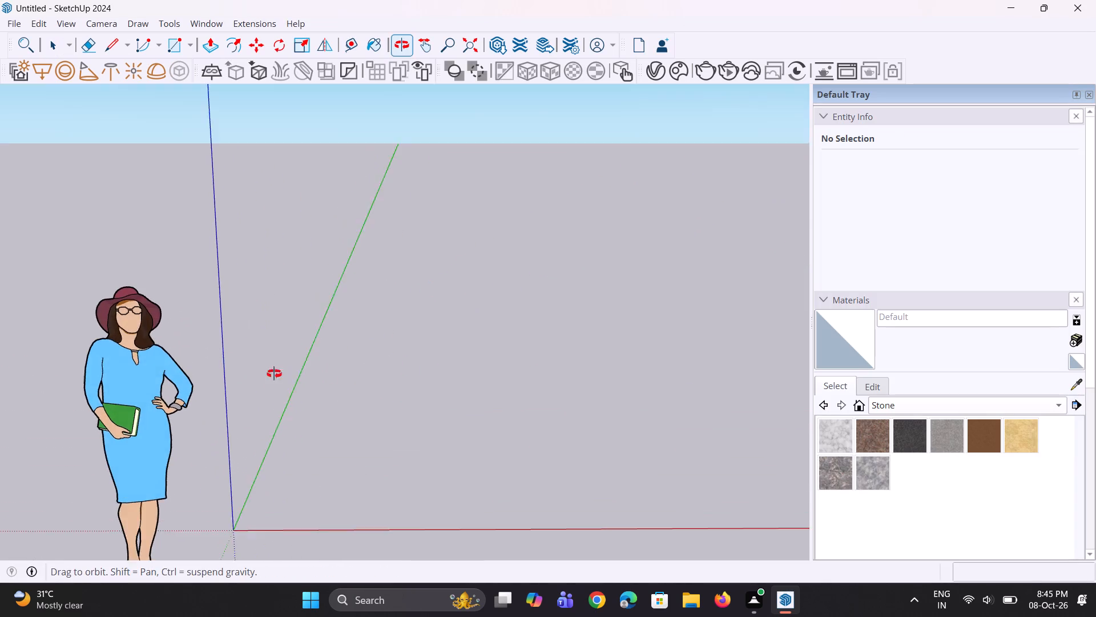
{"action": "middle_click_drag", "start_coordinate": [274, 374], "coordinate": [274, 360]}
{"action": "scroll", "coordinate": [279, 358], "scroll_direction": "down", "scroll_amount": 4}
{"action": "middle_click_drag", "start_coordinate": [300, 406], "coordinate": [303, 384]}
{"action": "scroll", "coordinate": [377, 395], "scroll_direction": "down", "scroll_amount": 2}
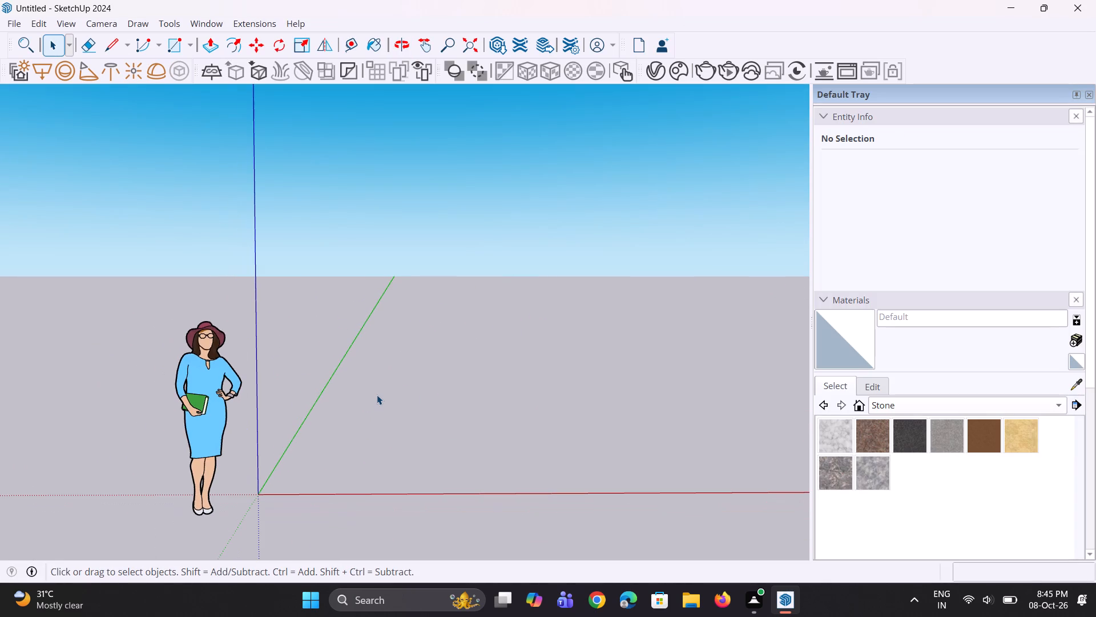
{"action": "key", "text": "r"}
{"action": "left_click", "coordinate": [388, 432]}
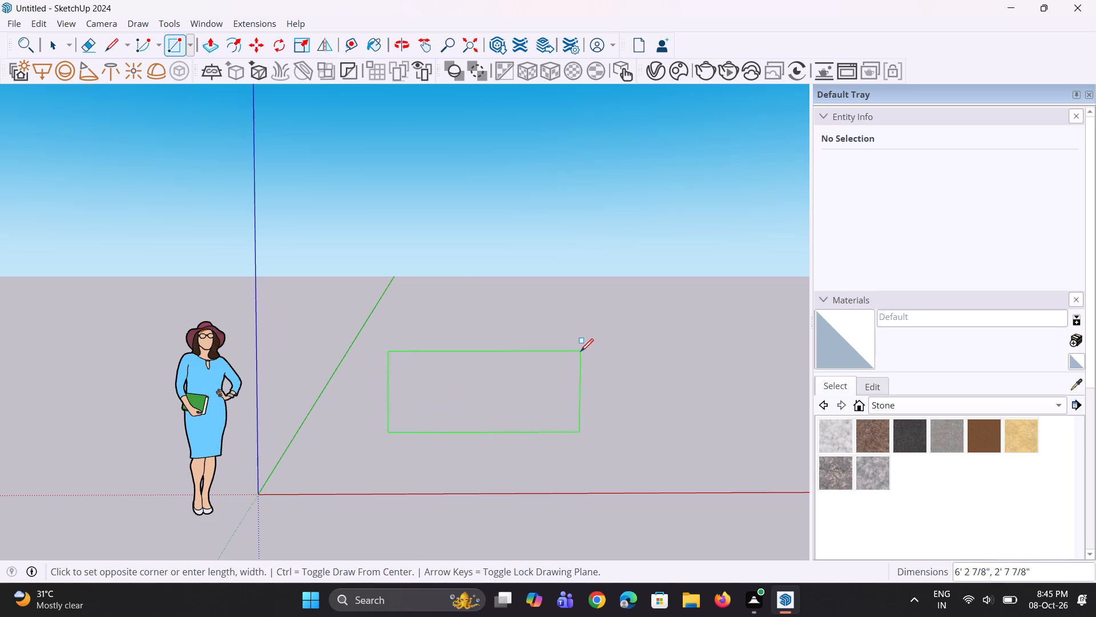
{"action": "key", "text": "Escape"}
{"action": "middle_click_drag", "start_coordinate": [409, 388], "coordinate": [432, 476]}
{"action": "left_click", "coordinate": [413, 418]}
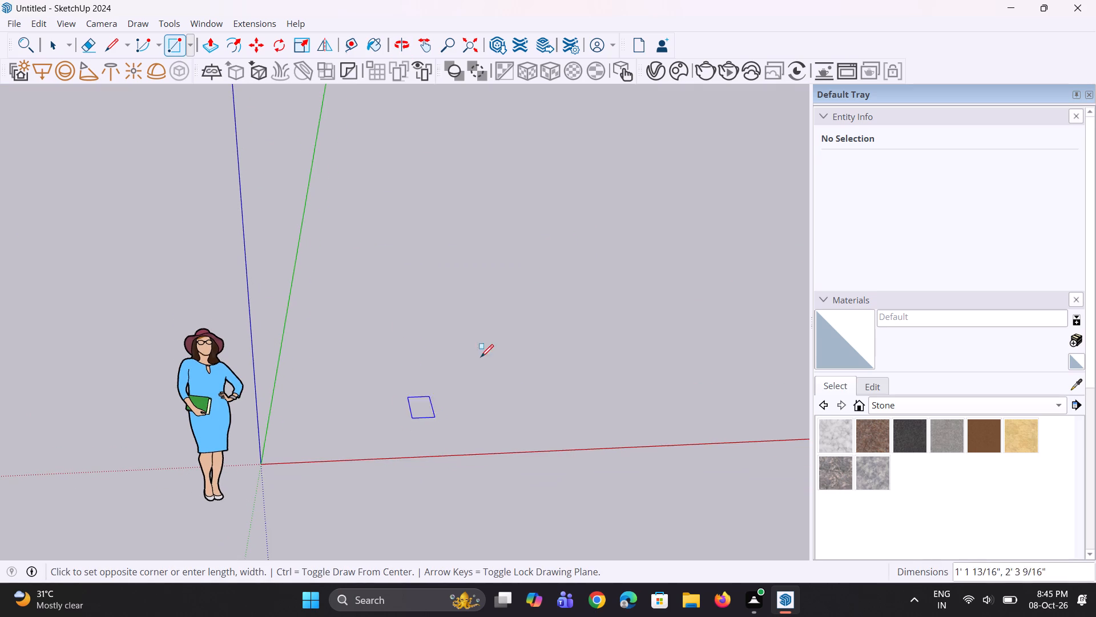
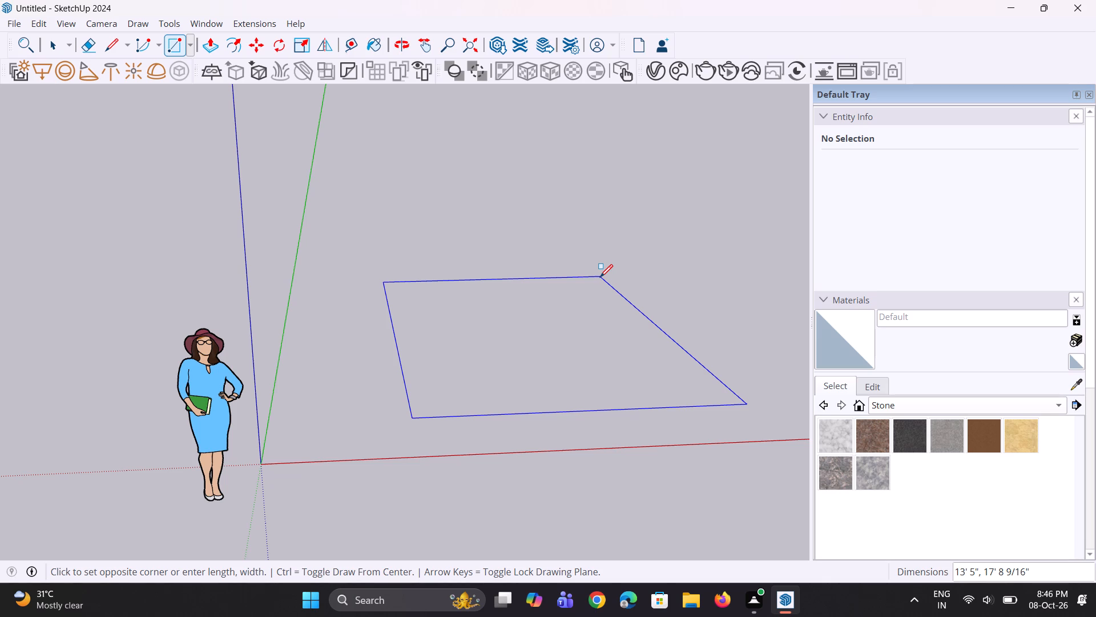
Set the ground rectangle's dimensions to 30' by 32'.
{"action": "key", "text": "3"}
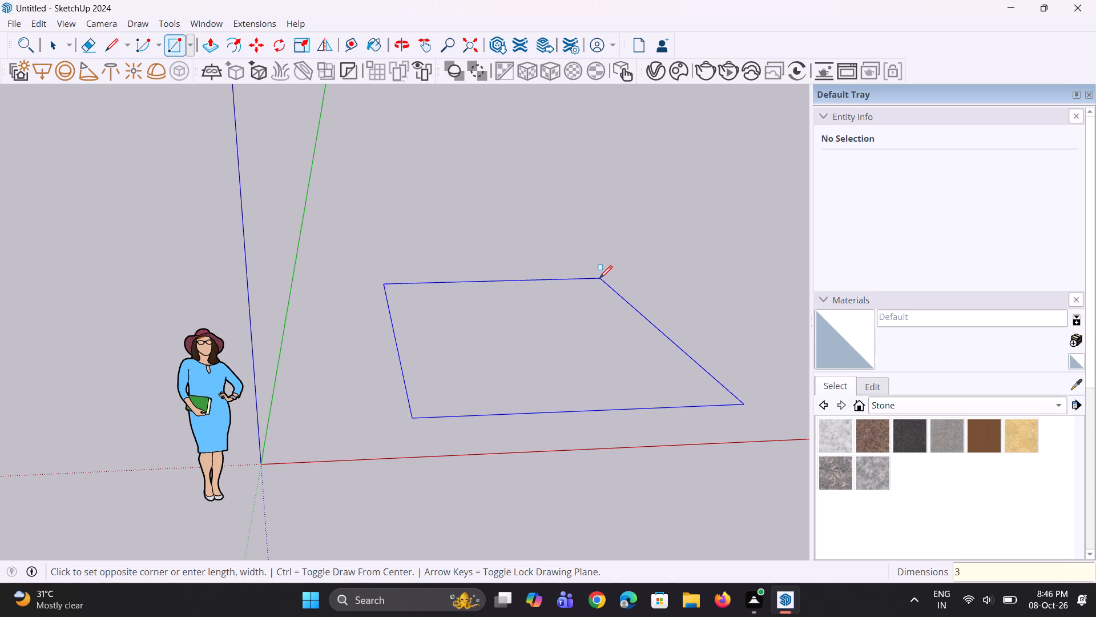
{"action": "type", "text": "0',32'"}
{"action": "key", "text": "Return"}
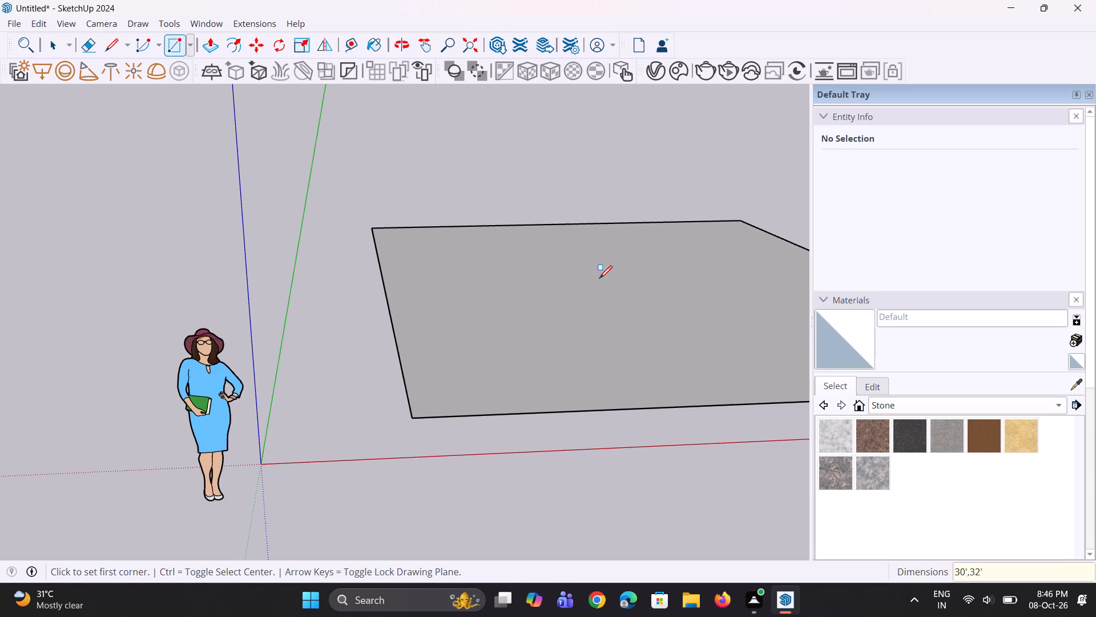
Push/Pull the ground rectangle up 10' into a box.
{"action": "scroll", "coordinate": [452, 338], "scroll_direction": "down", "scroll_amount": 10}
{"action": "middle_click_drag", "start_coordinate": [535, 302], "coordinate": [432, 312]}
{"action": "key", "text": "p"}
{"action": "left_click", "coordinate": [543, 349]}
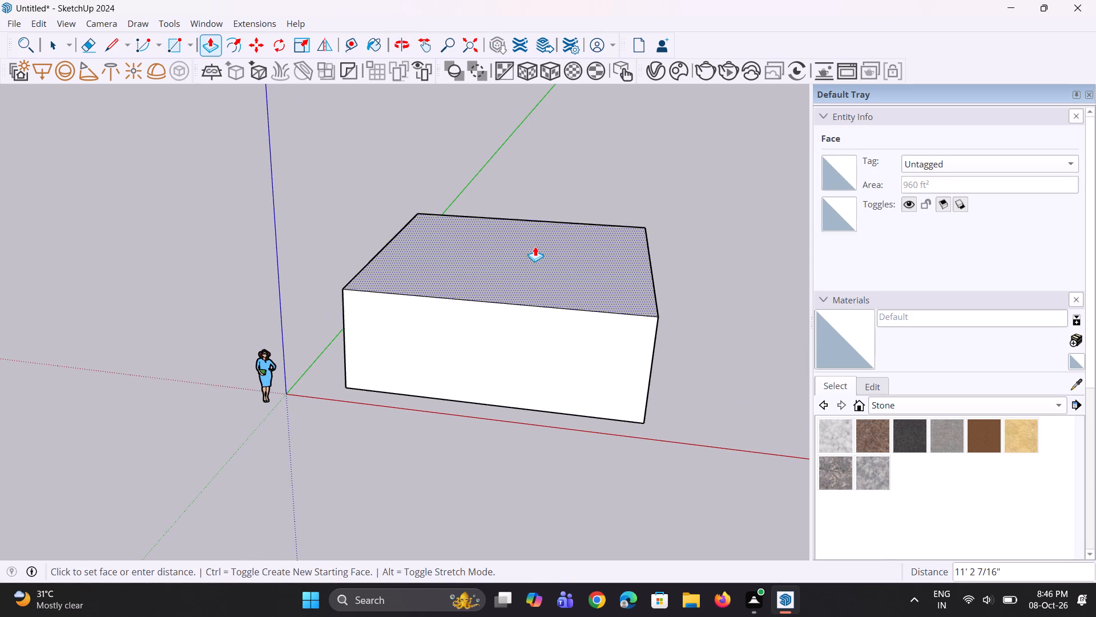
{"action": "type", "text": "10'"}
{"action": "key", "text": "Return"}
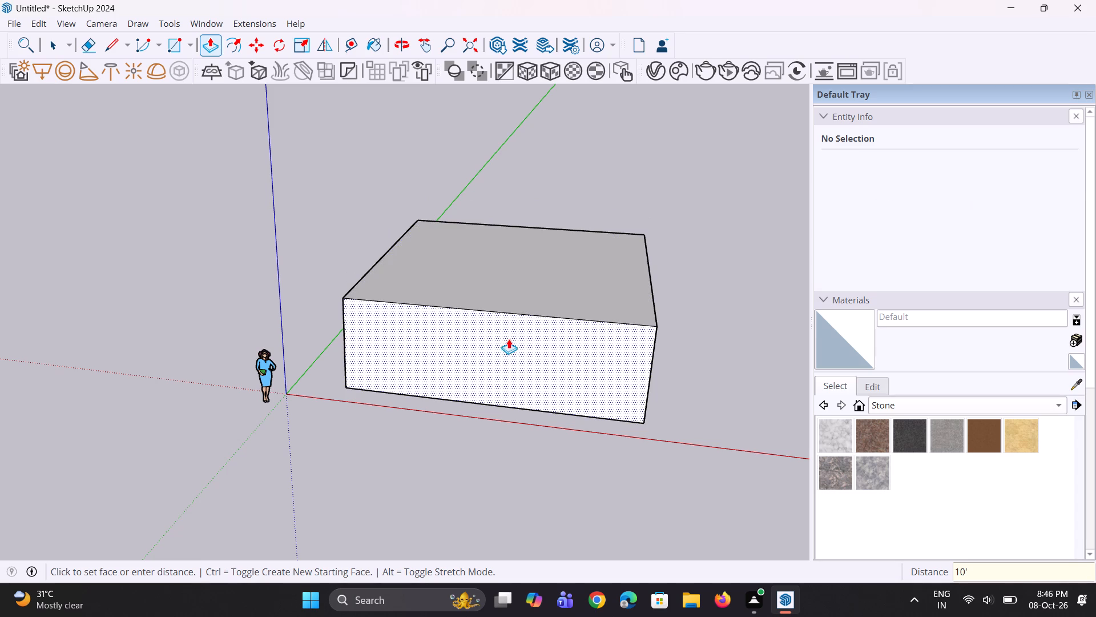
Pull a separate band up from the box's top face, about 1' 3" high, and raise its top by about another 1' 1".
{"action": "middle_click_drag", "start_coordinate": [494, 384], "coordinate": [530, 370]}
{"action": "left_click", "coordinate": [541, 281]}
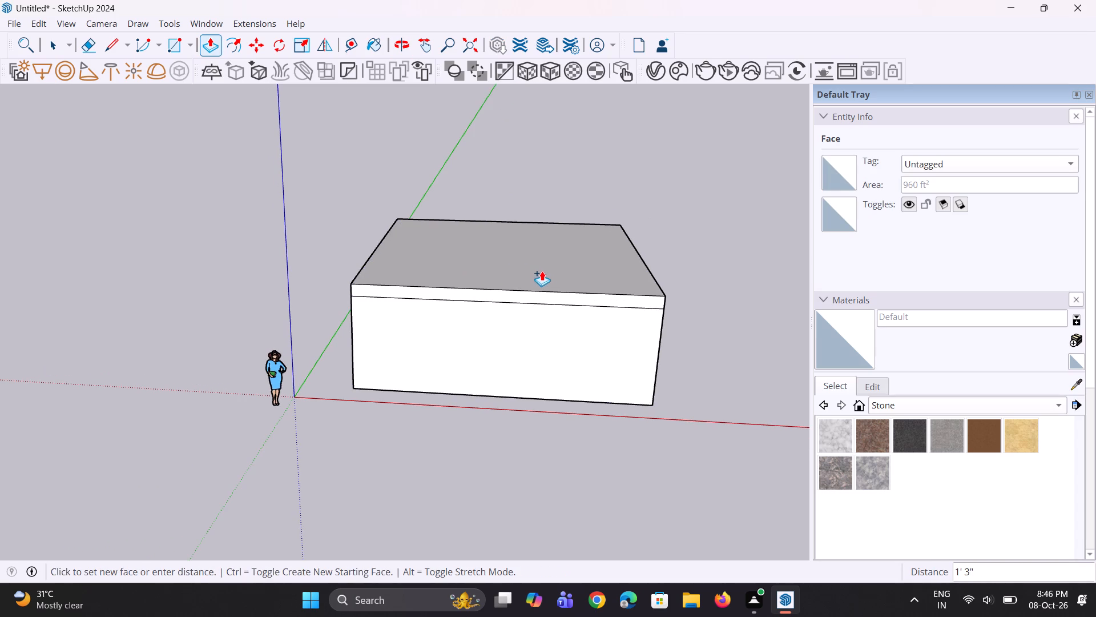
{"action": "left_click", "coordinate": [542, 271]}
{"action": "middle_click_drag", "start_coordinate": [581, 293], "coordinate": [473, 337]}
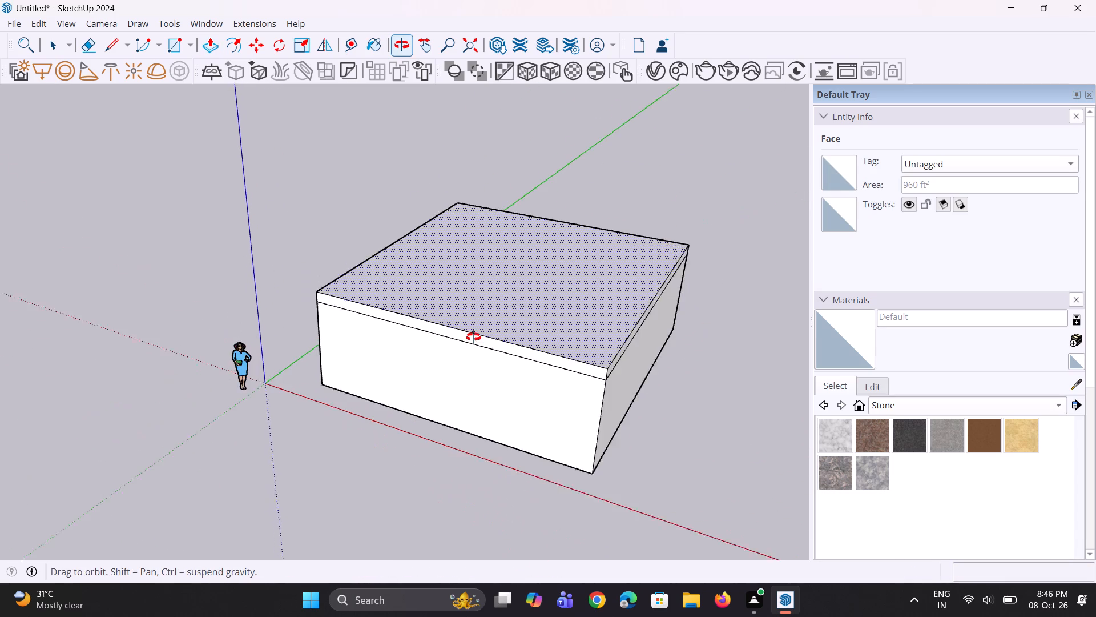
{"action": "middle_click_drag", "start_coordinate": [473, 337], "coordinate": [485, 330]}
{"action": "left_click", "coordinate": [485, 310]}
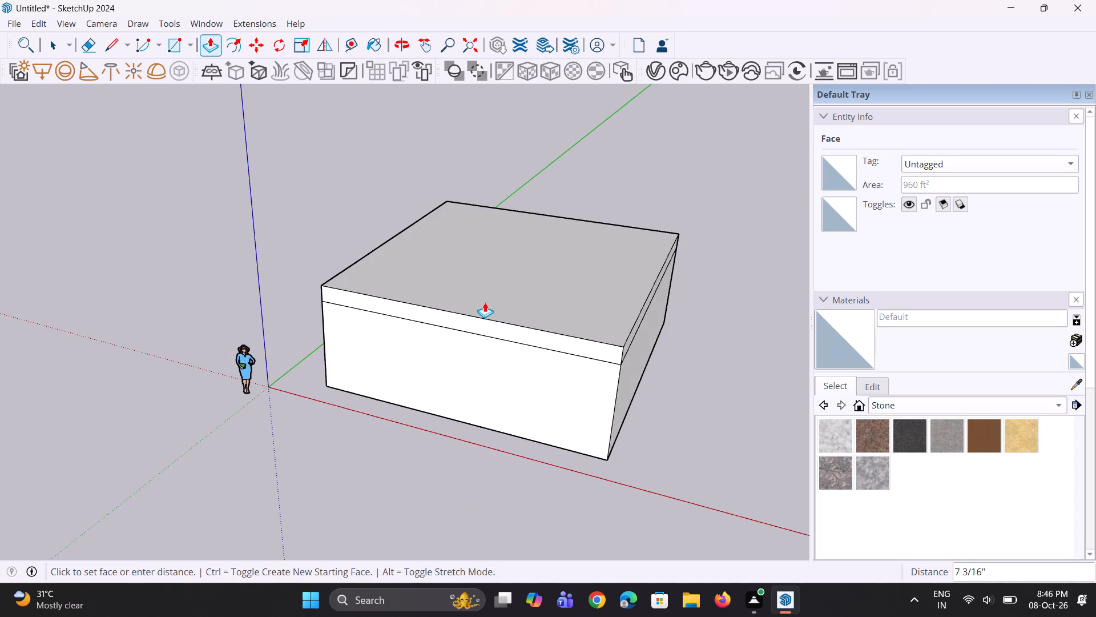
{"action": "left_click", "coordinate": [485, 300]}
{"action": "middle_click_drag", "start_coordinate": [490, 346], "coordinate": [517, 331]}
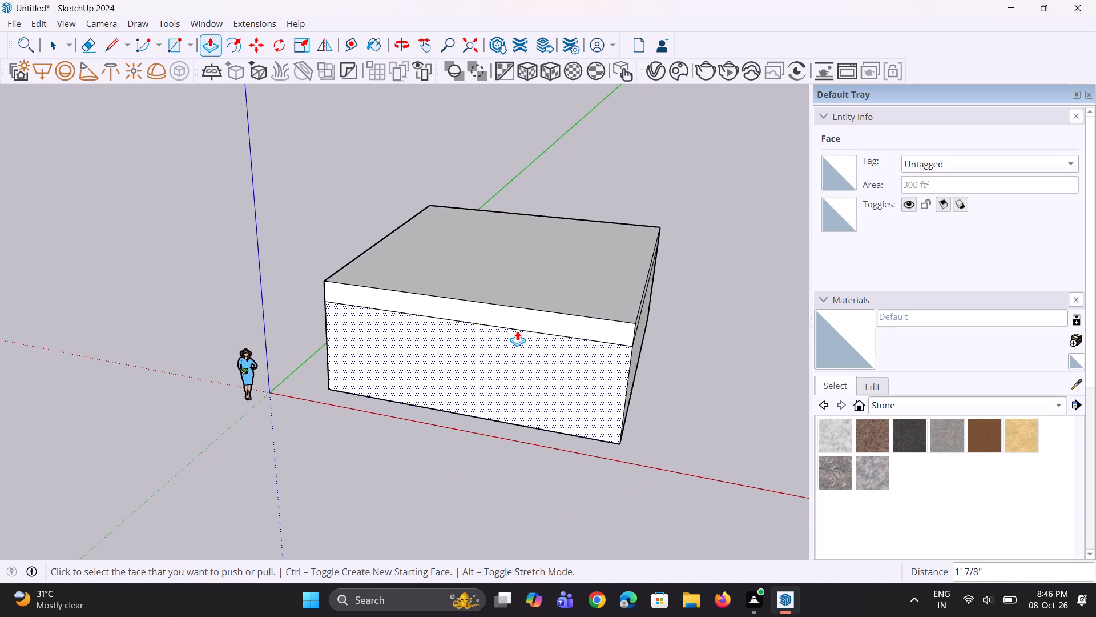
{"action": "middle_click_drag", "start_coordinate": [486, 356], "coordinate": [526, 297]}
{"action": "scroll", "coordinate": [444, 371], "scroll_direction": "up", "scroll_amount": 3}
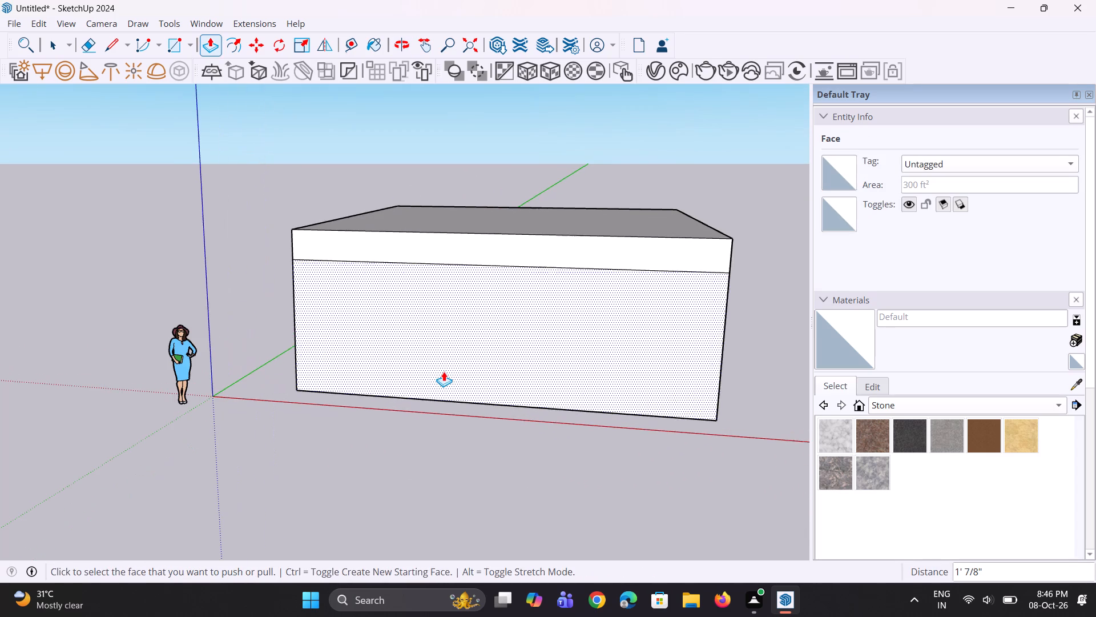
{"action": "key", "text": "space"}
{"action": "key", "text": "space"}
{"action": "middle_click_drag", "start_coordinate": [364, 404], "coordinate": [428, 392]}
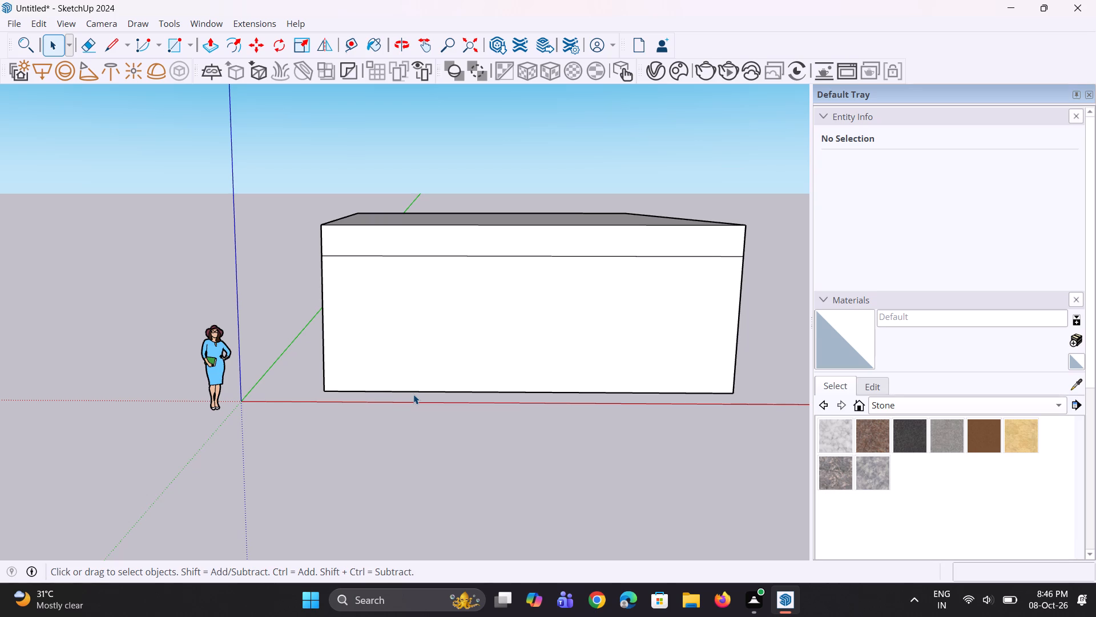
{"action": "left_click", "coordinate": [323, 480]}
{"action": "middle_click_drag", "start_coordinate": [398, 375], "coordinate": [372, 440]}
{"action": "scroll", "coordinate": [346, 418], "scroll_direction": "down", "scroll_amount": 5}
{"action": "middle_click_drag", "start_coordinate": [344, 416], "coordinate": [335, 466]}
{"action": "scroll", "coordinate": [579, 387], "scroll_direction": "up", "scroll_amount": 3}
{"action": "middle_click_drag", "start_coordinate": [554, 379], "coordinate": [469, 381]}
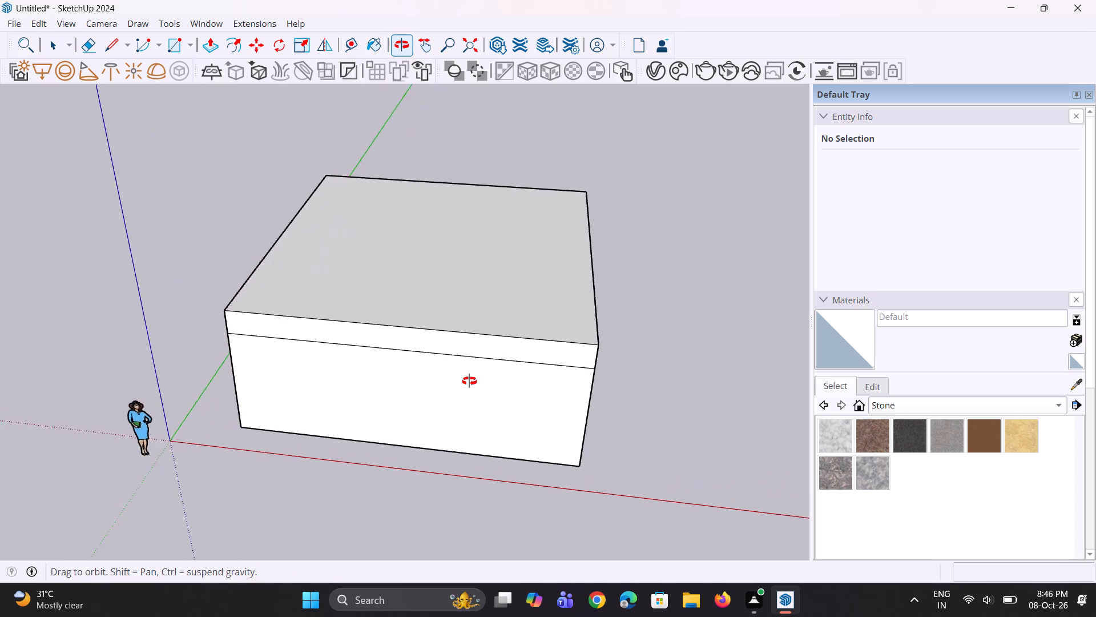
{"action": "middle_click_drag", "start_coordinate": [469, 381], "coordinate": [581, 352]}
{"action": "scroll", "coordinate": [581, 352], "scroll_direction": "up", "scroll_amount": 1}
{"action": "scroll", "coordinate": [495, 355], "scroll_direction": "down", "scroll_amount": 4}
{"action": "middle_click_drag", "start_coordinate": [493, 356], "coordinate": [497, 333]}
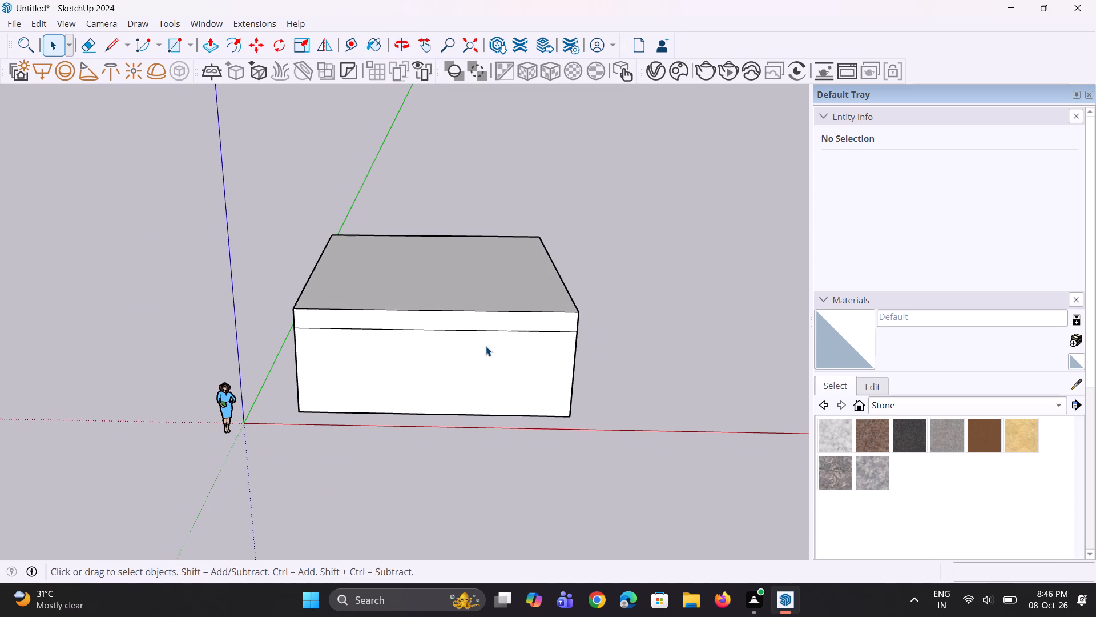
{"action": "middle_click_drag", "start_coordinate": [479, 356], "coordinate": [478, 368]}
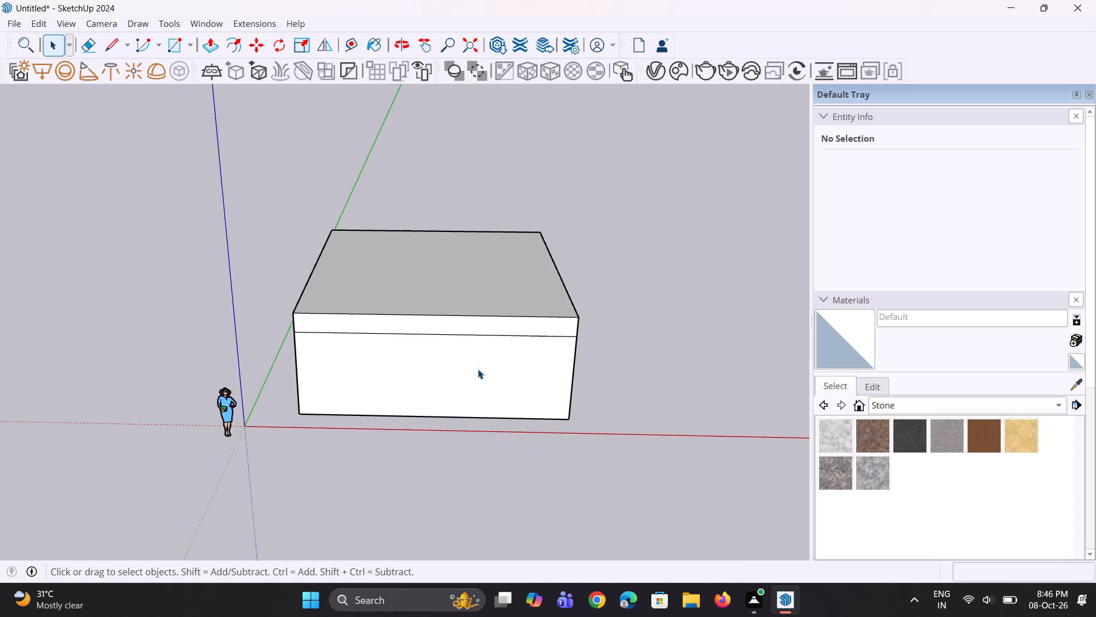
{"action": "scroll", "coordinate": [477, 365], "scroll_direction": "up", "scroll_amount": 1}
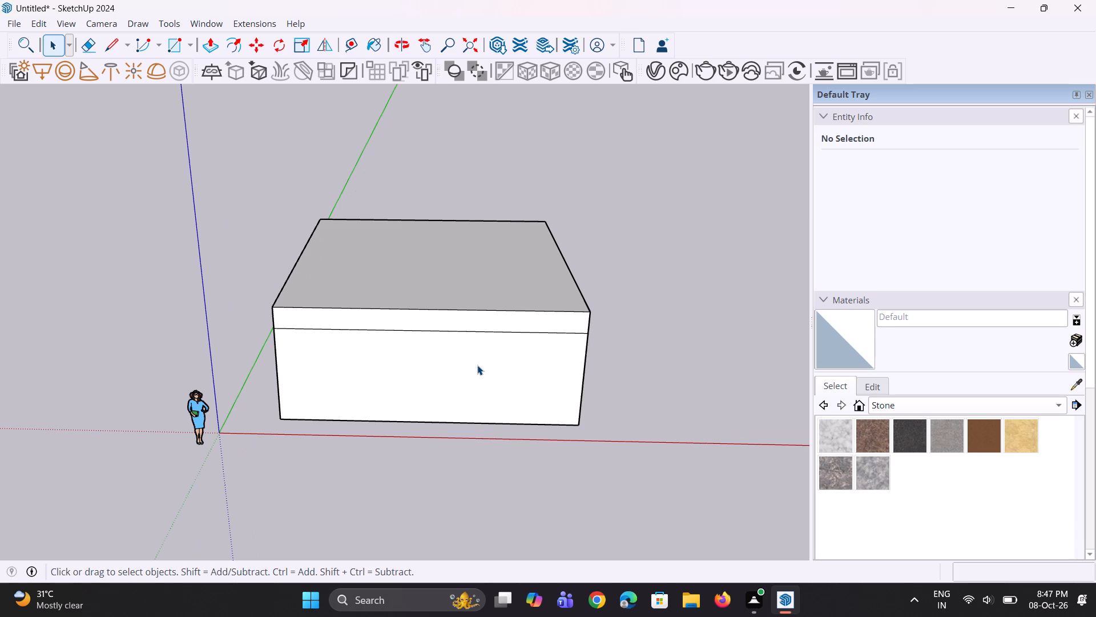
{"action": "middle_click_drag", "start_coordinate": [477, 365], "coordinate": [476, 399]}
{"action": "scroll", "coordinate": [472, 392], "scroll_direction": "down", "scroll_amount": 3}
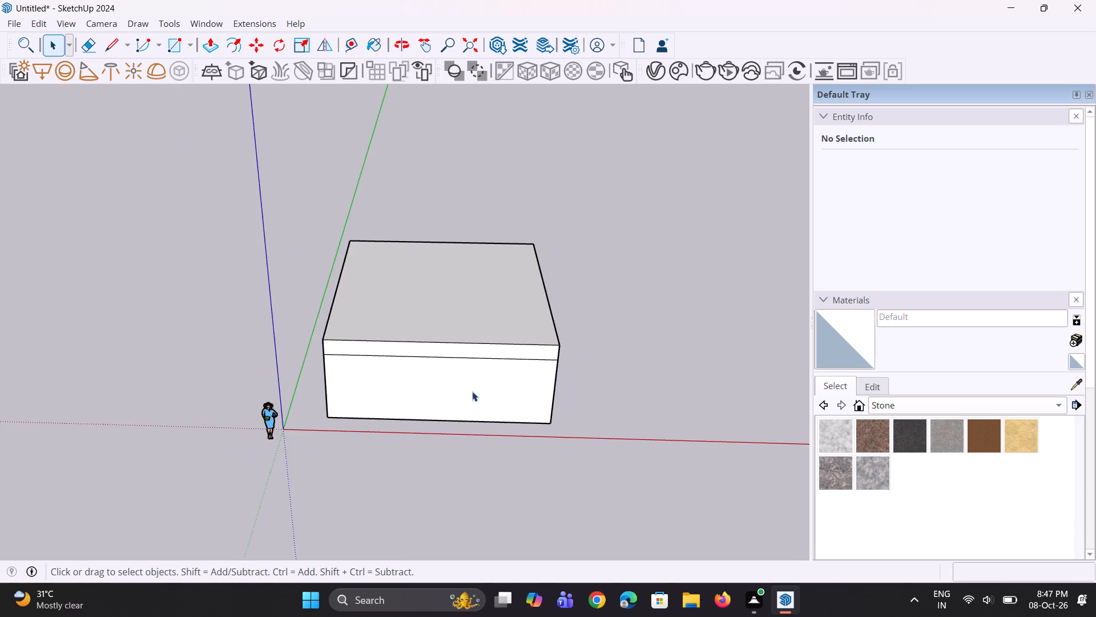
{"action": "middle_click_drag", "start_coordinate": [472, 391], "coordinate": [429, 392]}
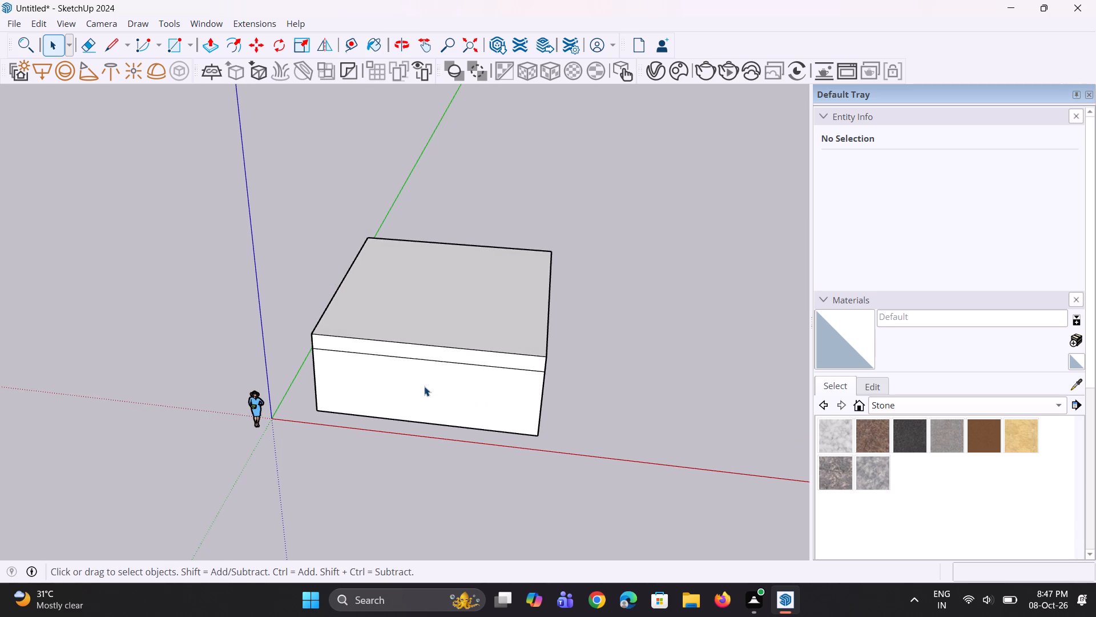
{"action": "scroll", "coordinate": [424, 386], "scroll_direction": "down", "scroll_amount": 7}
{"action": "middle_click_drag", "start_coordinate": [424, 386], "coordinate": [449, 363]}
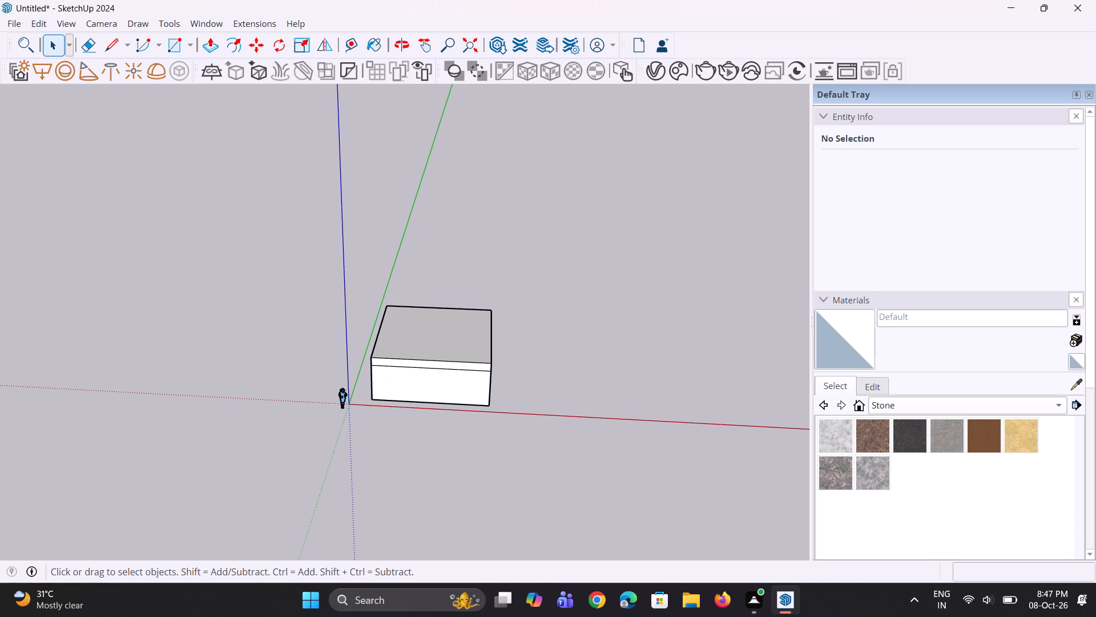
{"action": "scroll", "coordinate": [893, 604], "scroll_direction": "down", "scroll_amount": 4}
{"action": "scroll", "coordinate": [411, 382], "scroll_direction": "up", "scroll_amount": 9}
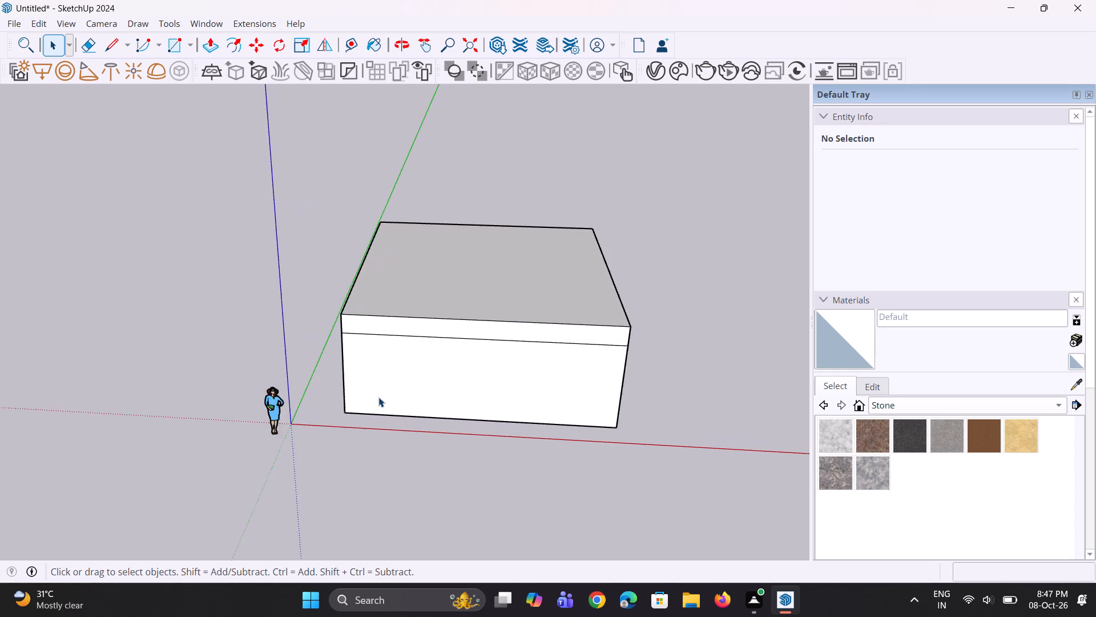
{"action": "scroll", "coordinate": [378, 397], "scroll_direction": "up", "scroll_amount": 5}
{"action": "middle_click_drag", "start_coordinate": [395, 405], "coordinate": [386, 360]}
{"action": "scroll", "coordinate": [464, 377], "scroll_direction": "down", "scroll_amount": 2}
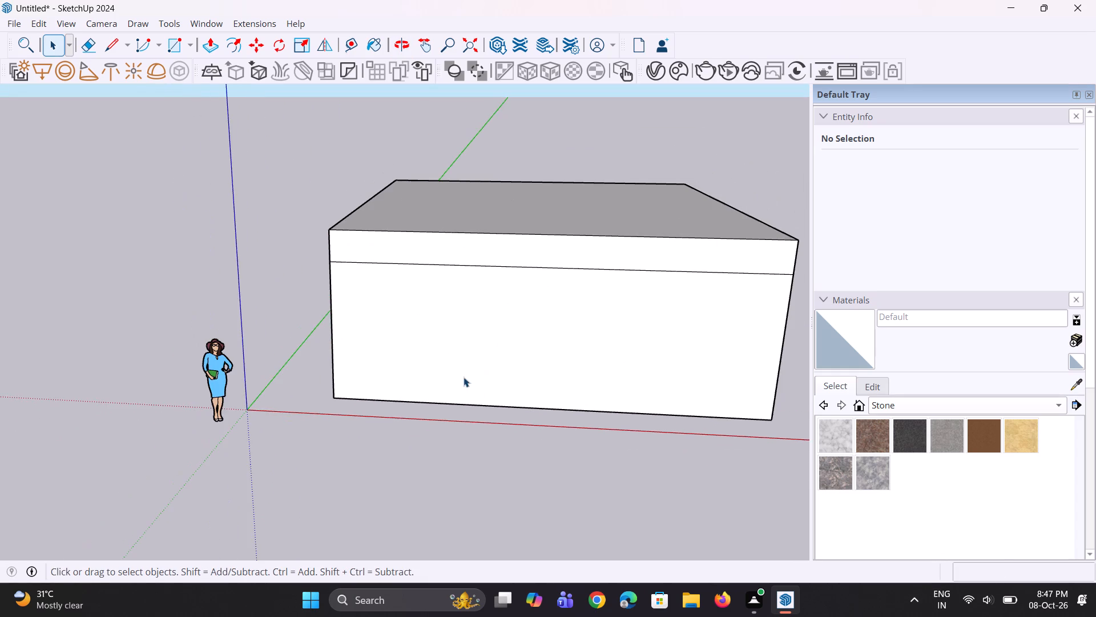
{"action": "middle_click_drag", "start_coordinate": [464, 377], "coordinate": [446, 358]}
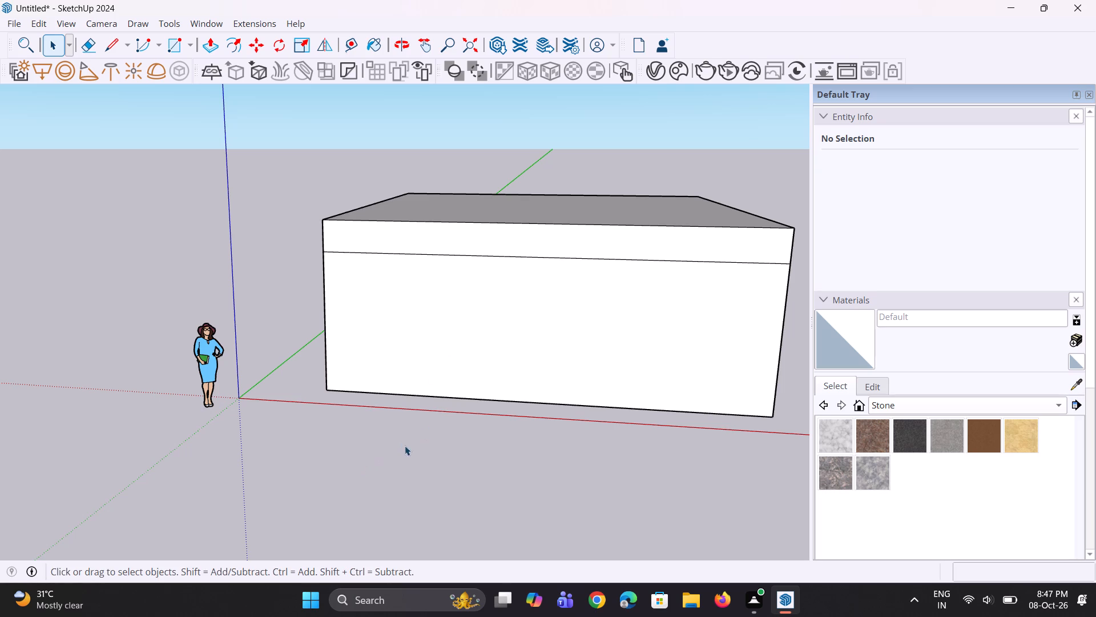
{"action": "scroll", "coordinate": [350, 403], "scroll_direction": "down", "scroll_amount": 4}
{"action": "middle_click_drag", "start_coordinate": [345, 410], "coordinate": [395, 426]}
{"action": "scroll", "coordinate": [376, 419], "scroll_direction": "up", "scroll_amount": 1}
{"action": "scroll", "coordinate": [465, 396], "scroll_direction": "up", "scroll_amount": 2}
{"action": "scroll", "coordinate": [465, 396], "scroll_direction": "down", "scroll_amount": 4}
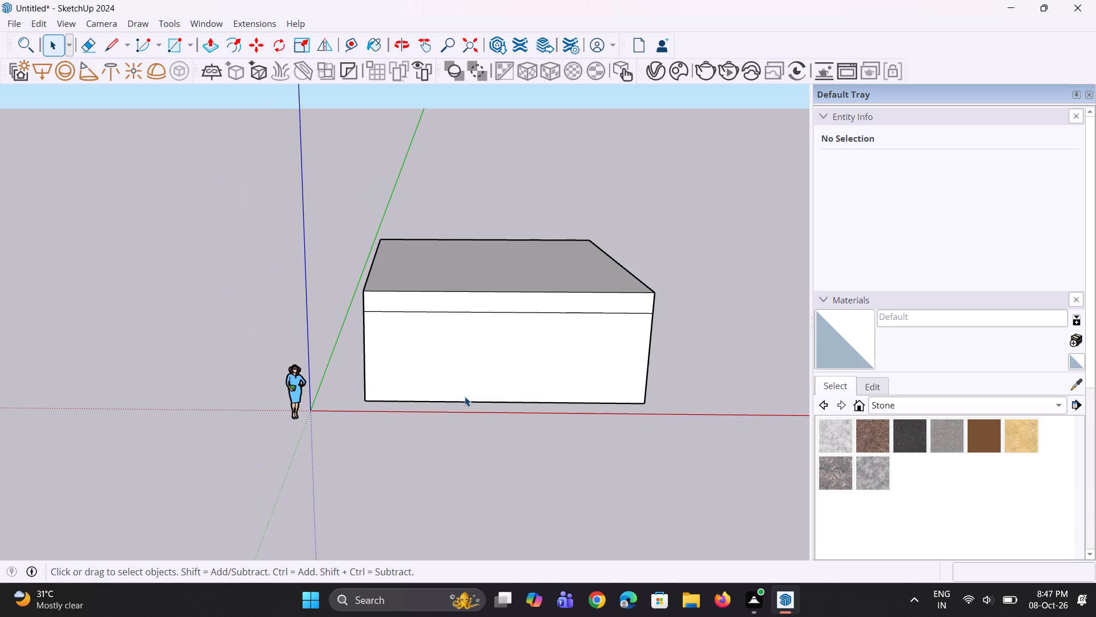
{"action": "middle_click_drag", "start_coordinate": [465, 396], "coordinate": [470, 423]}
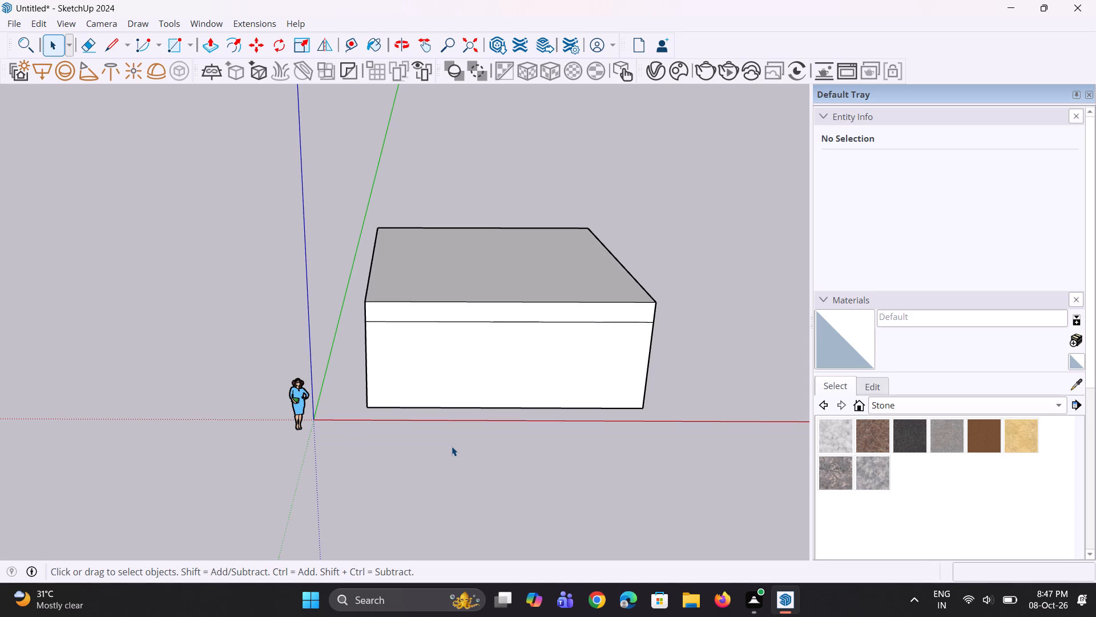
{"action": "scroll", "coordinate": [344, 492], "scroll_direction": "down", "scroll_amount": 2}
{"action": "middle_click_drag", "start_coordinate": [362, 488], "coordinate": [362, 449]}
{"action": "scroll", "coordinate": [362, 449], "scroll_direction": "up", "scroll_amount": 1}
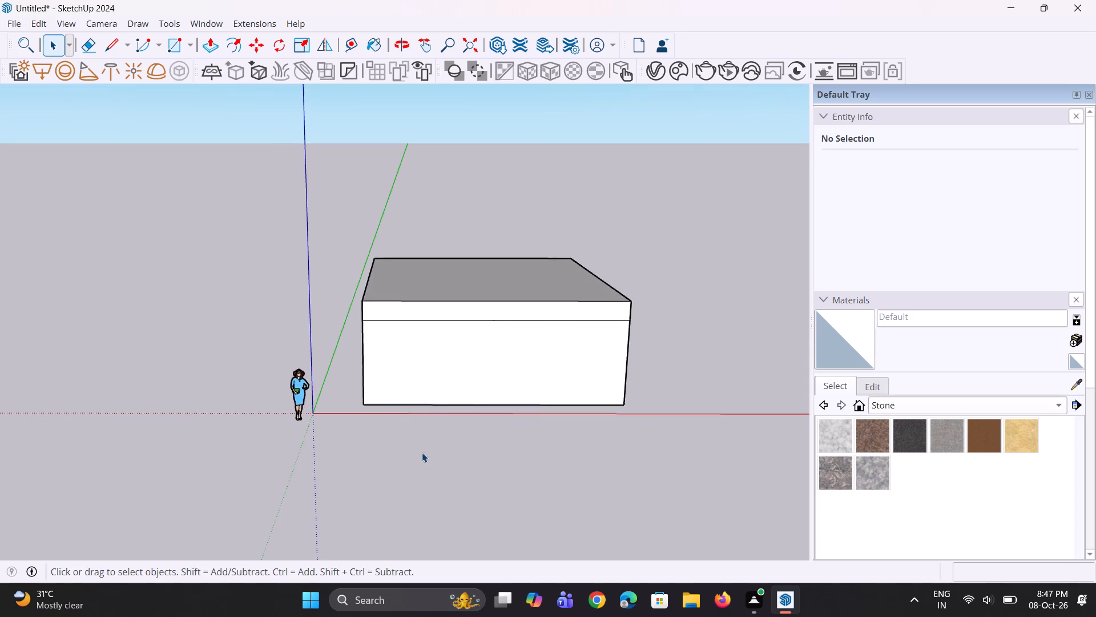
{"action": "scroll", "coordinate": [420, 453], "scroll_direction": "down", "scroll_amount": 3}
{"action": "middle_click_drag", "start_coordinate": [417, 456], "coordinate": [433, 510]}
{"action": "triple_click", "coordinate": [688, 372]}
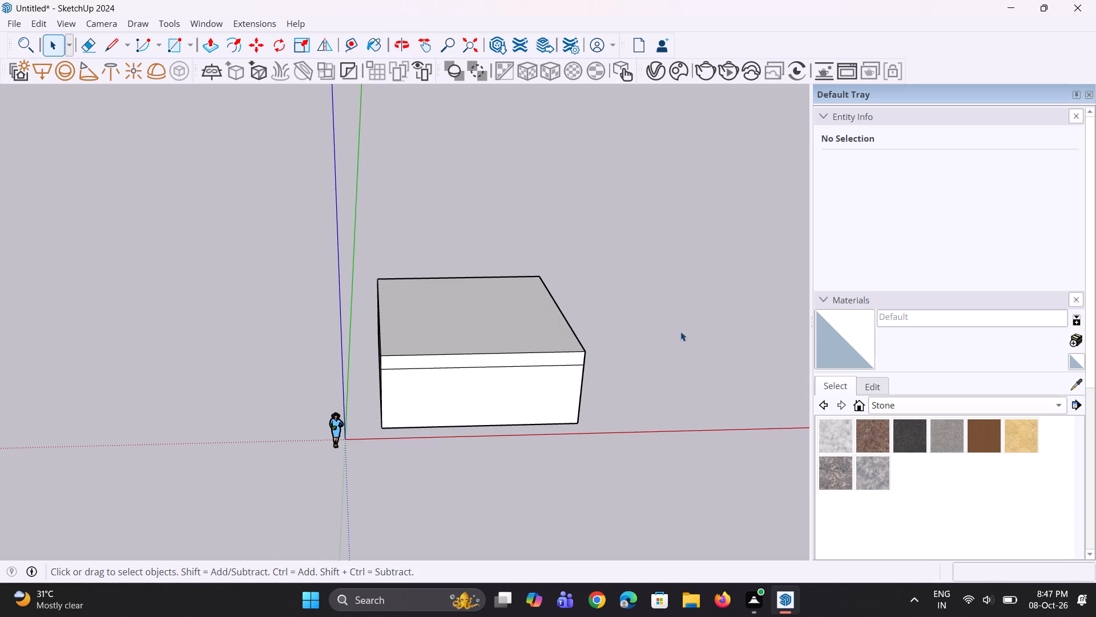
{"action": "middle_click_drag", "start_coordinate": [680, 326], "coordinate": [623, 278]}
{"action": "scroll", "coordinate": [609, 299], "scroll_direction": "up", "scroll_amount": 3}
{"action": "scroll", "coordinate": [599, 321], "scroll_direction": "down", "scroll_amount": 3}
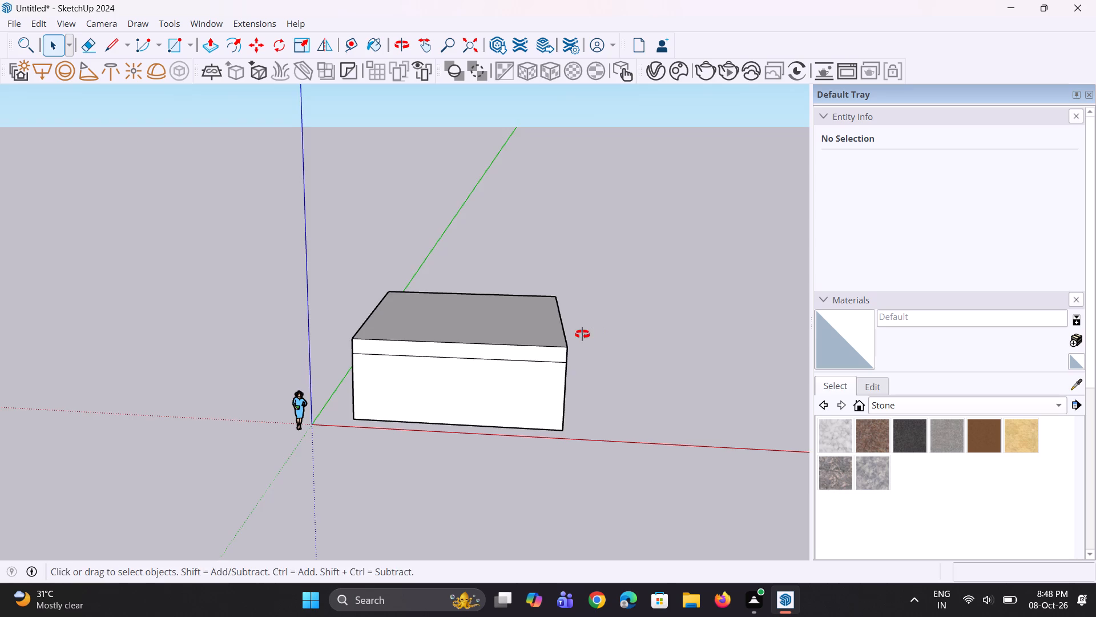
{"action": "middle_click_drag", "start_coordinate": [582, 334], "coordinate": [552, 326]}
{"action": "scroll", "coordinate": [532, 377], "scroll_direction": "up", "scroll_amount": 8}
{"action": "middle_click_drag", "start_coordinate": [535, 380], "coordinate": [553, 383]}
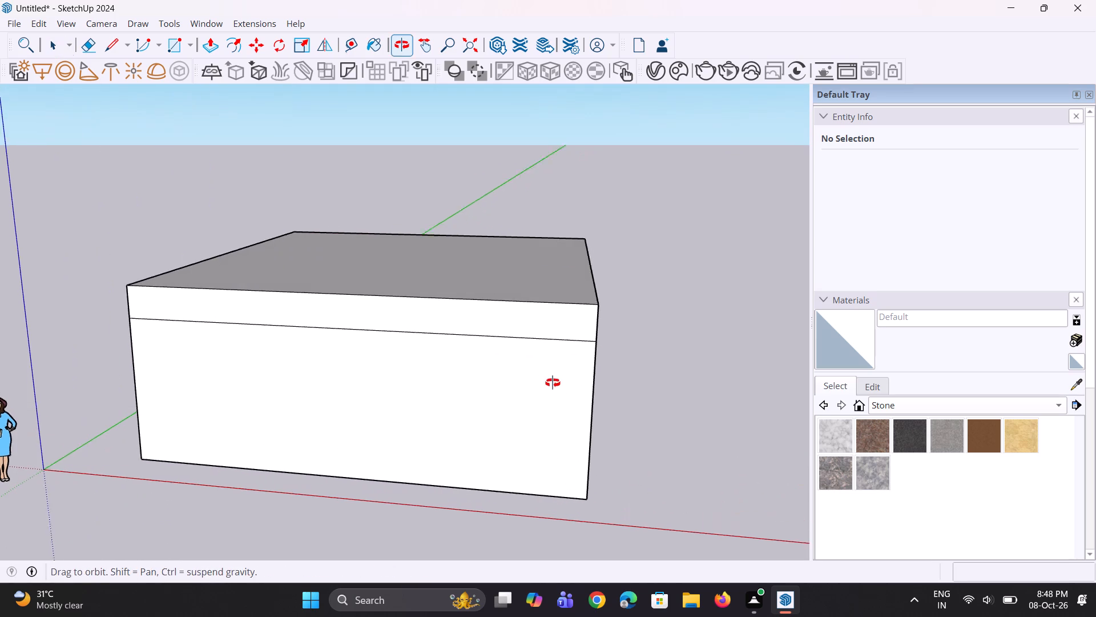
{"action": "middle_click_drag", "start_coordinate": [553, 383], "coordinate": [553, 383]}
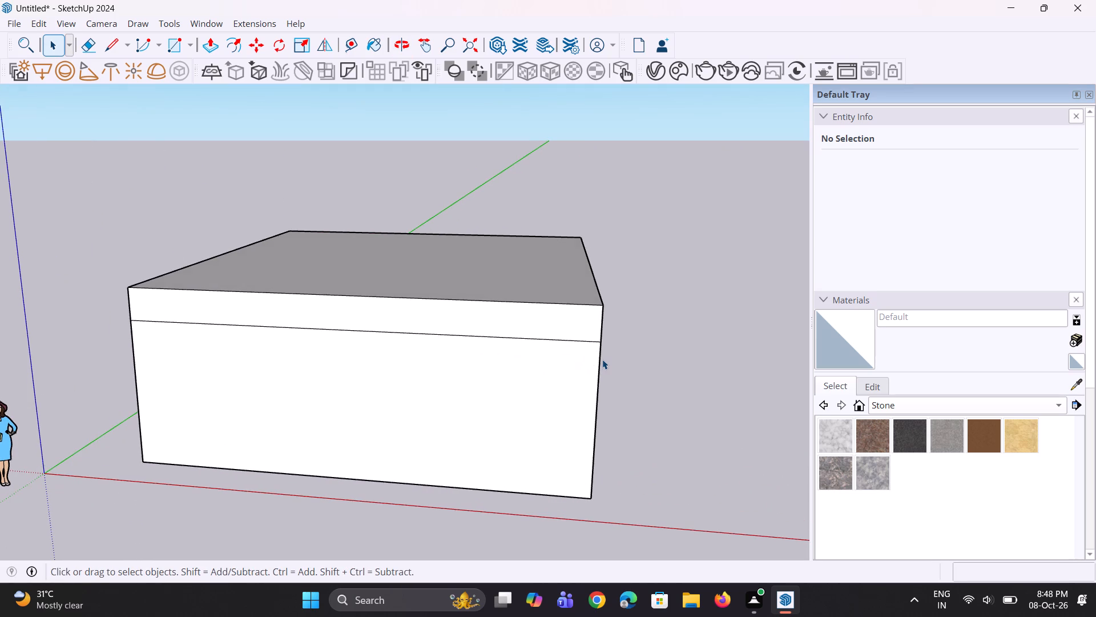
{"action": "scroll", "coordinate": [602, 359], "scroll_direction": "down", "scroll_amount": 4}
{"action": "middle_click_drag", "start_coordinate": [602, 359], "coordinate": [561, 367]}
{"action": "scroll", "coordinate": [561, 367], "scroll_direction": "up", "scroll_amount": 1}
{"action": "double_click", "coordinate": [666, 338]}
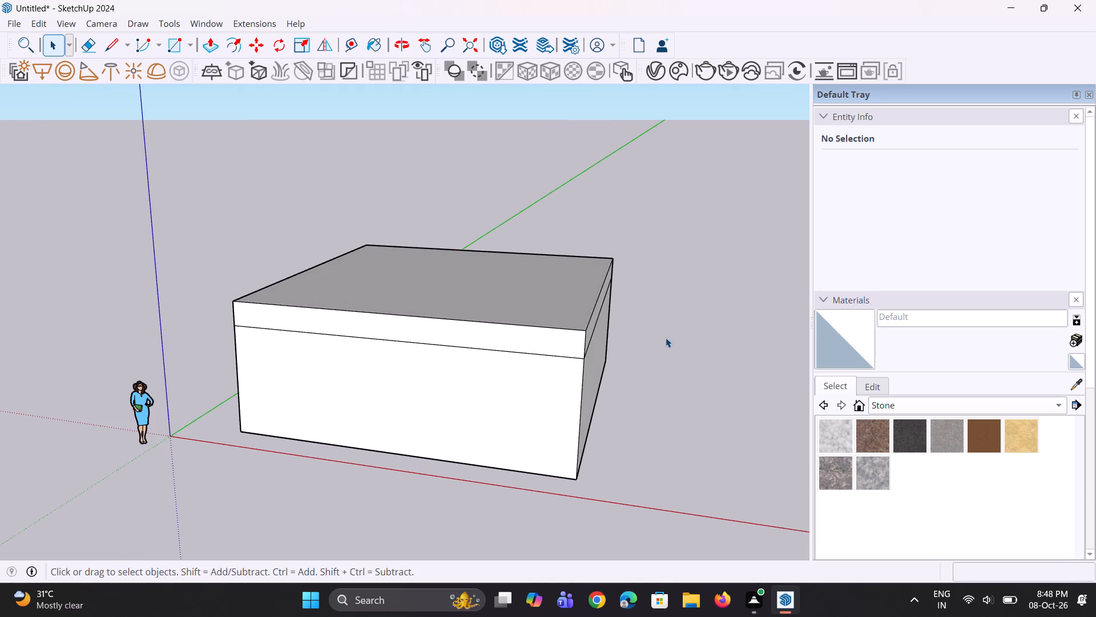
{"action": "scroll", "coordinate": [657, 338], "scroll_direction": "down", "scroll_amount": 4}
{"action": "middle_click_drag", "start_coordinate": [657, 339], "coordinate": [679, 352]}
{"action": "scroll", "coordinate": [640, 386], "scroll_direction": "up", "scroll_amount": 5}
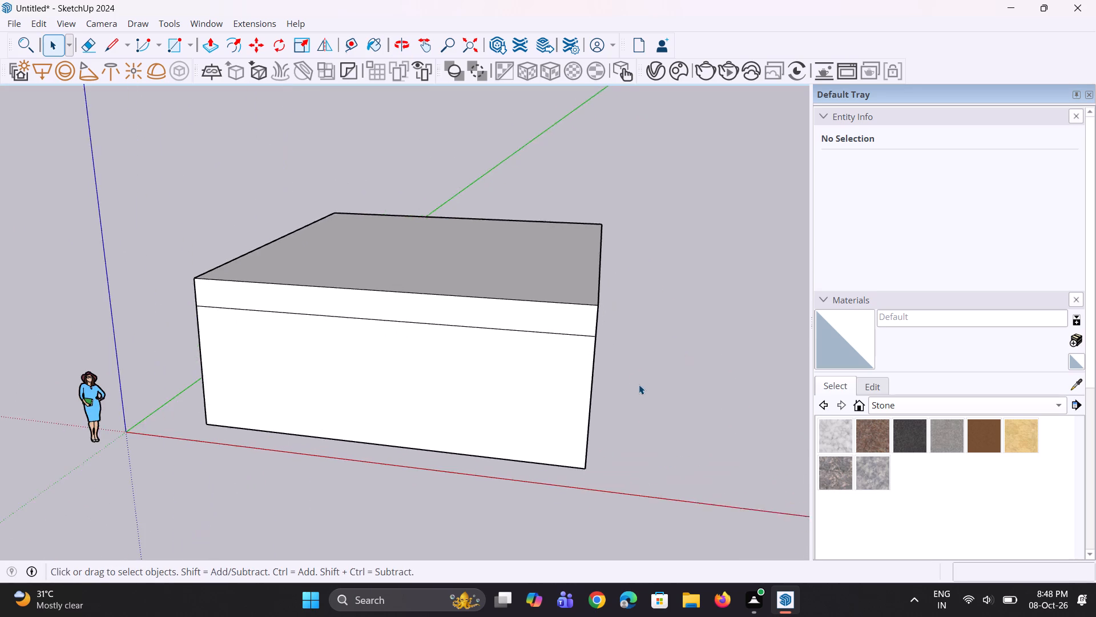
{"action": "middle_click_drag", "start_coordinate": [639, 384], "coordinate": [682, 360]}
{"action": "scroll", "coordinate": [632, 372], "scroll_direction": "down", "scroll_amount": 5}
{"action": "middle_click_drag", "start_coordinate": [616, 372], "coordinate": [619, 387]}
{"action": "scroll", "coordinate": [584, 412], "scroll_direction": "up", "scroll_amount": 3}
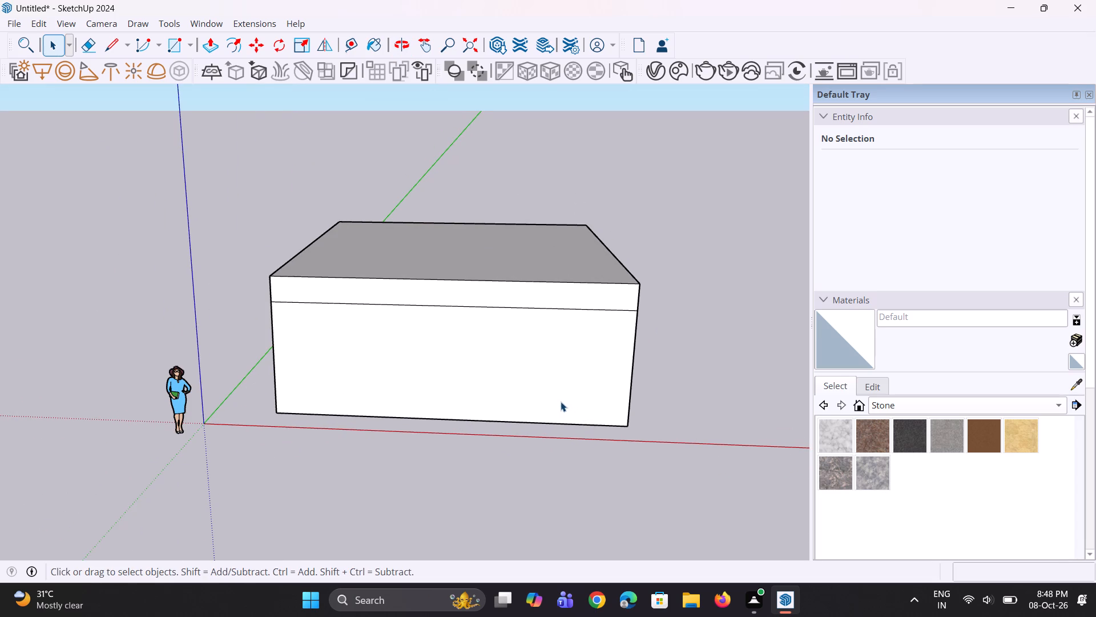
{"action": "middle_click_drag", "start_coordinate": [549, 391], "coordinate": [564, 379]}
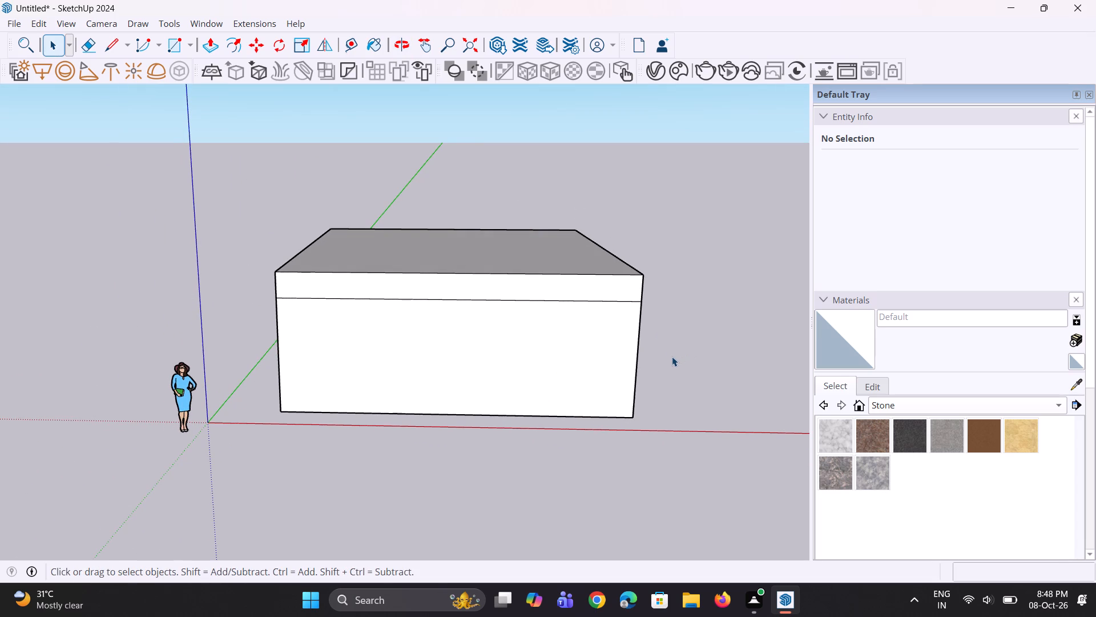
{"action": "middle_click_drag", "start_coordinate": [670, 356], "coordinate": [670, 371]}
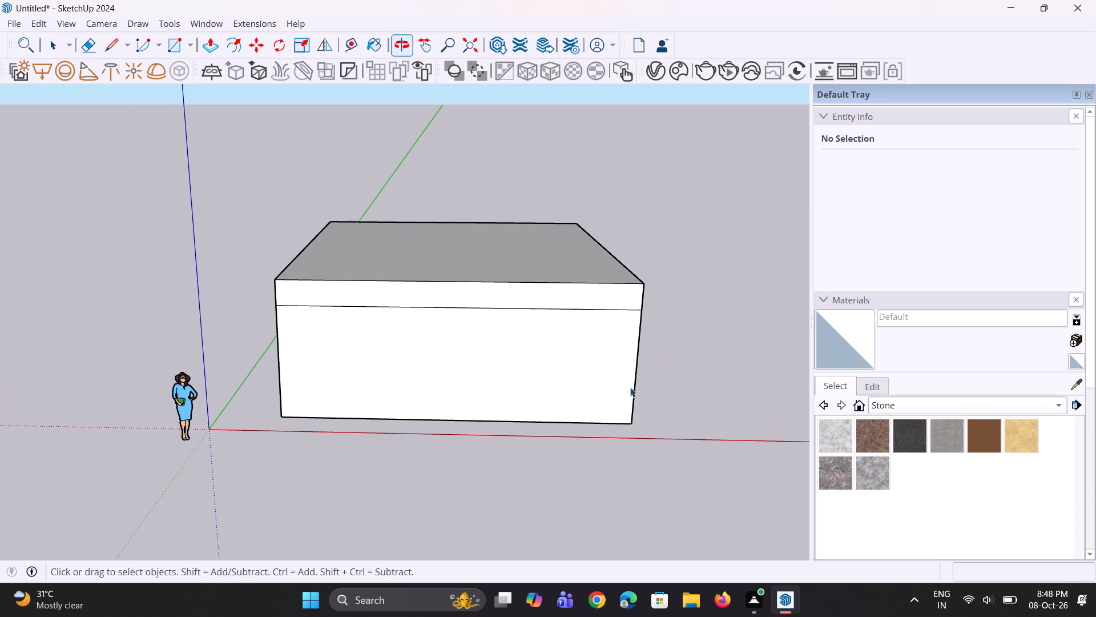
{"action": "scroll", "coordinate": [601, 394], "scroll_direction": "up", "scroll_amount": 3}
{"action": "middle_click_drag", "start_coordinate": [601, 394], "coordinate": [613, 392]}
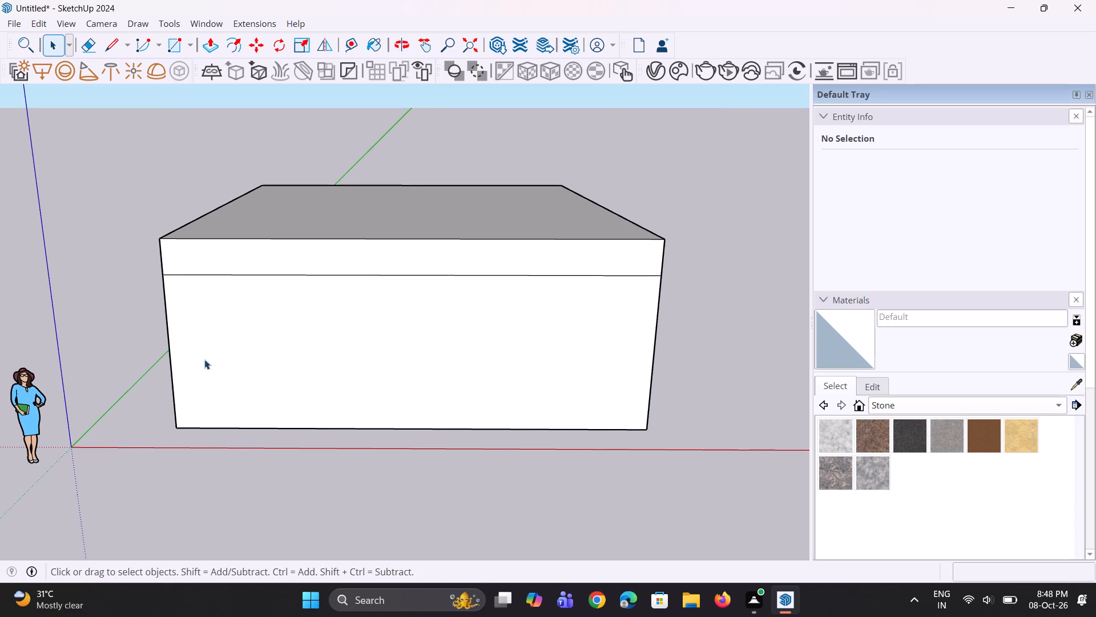
Copy the front face's vertical edge nearest the human figure about 14' 2" along the red axis, splitting the wall below the band.
{"action": "left_click", "coordinate": [171, 345]}
{"action": "key", "text": "m"}
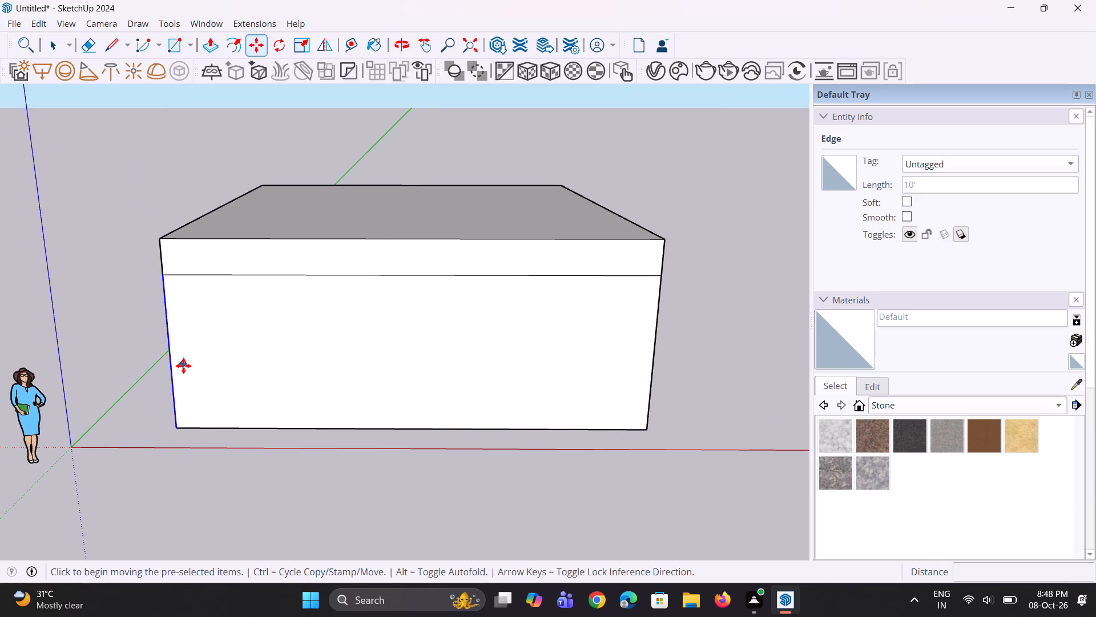
{"action": "left_click", "coordinate": [179, 426]}
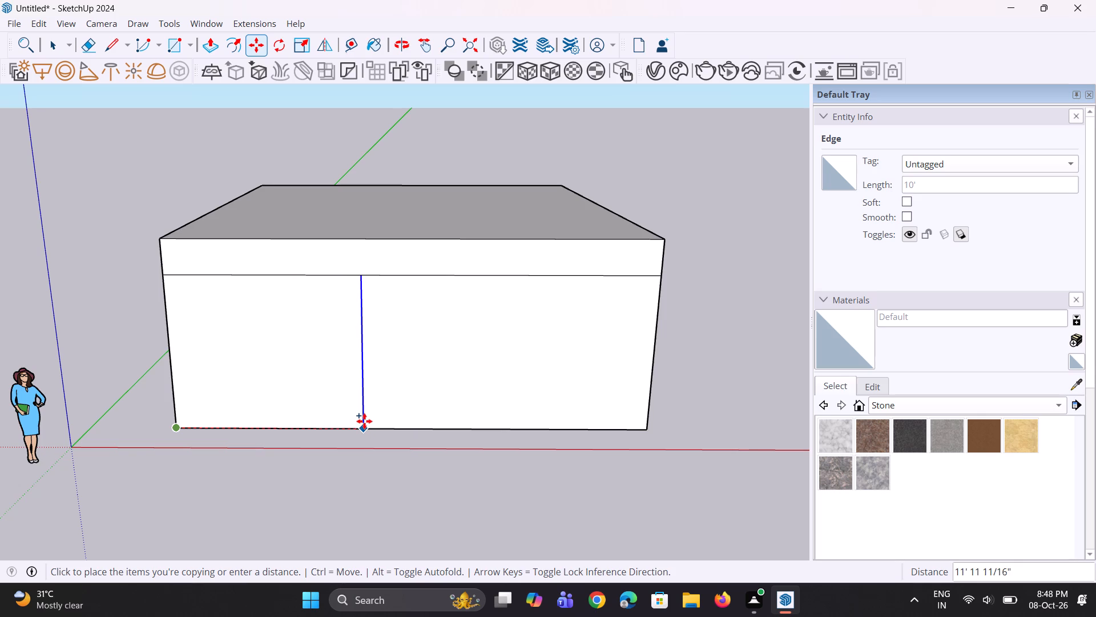
{"action": "left_click", "coordinate": [398, 420]}
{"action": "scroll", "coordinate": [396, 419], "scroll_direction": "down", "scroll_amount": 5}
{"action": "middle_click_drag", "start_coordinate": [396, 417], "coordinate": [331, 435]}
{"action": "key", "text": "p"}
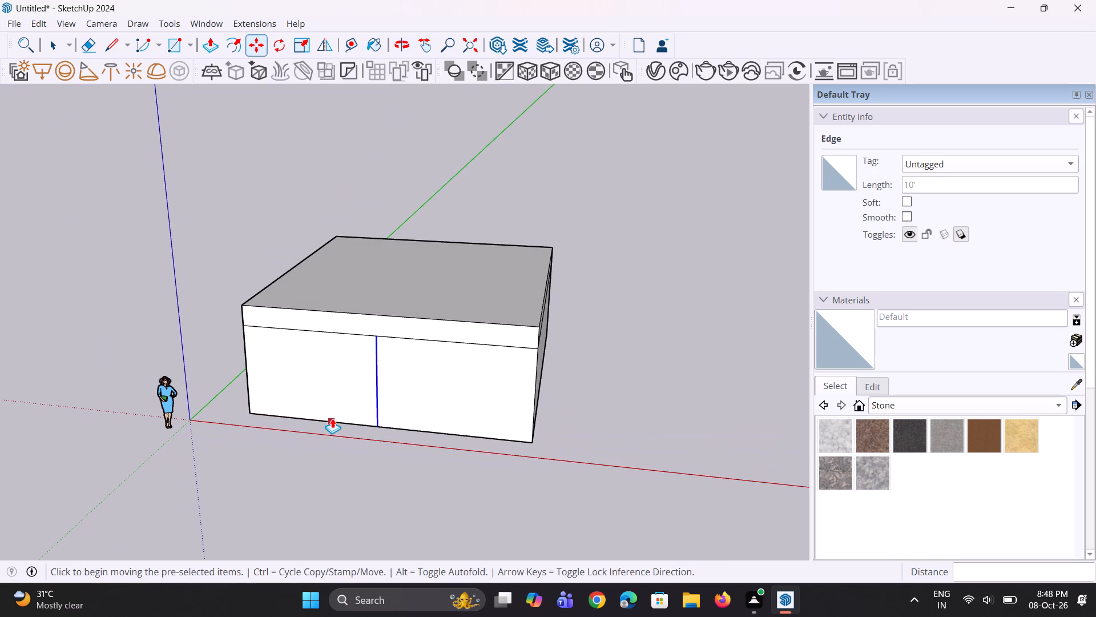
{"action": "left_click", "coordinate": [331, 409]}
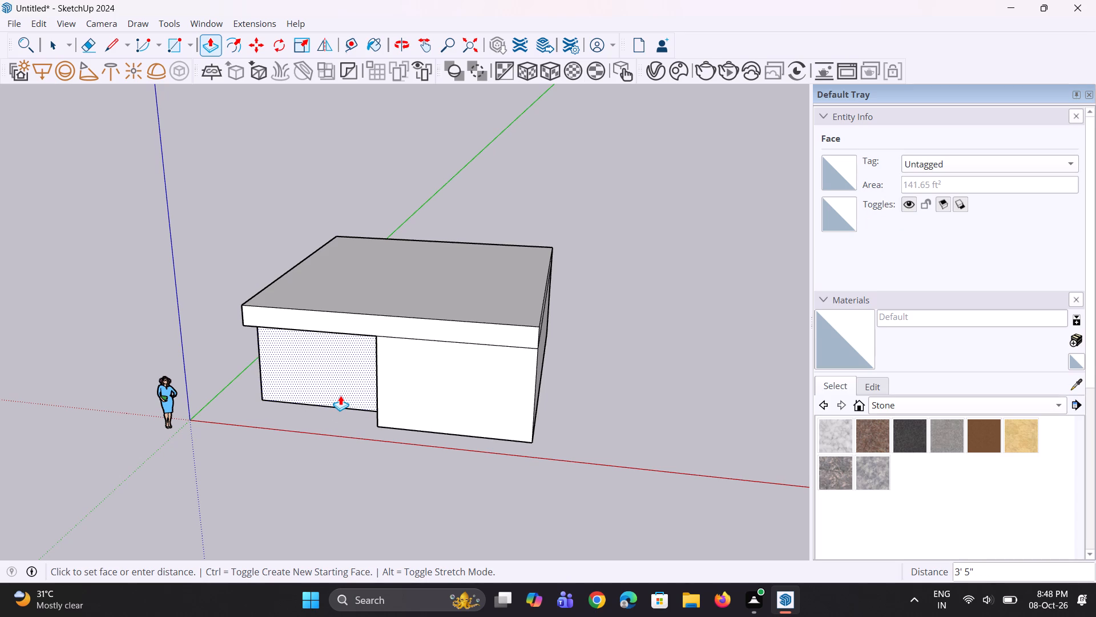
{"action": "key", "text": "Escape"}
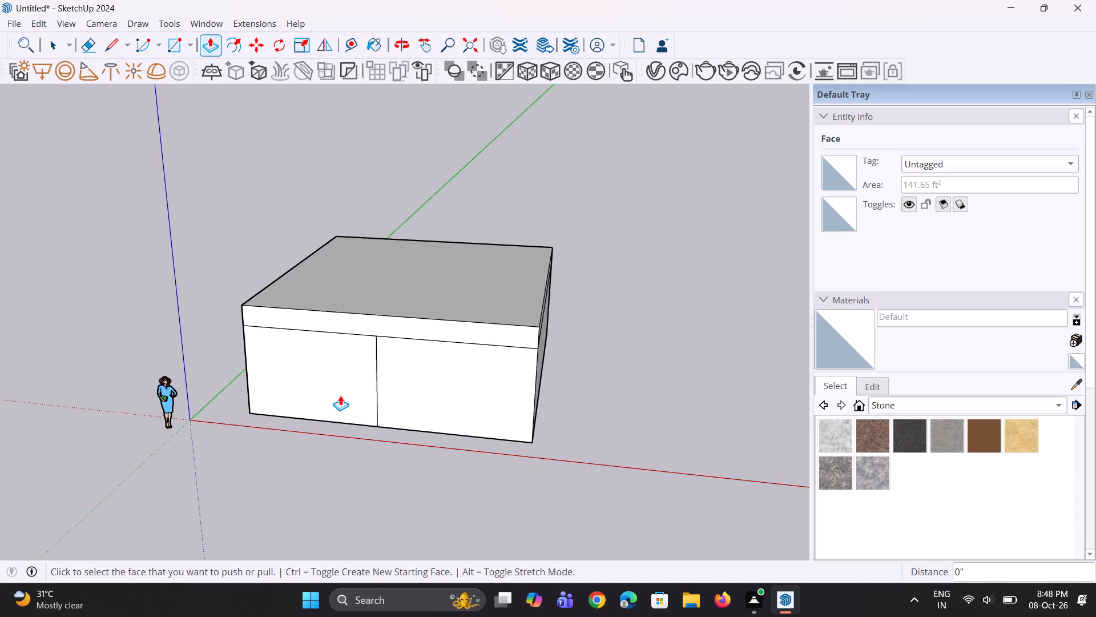
Select the whole building mass and copy it 12' 2 3/8" up the blue axis, stacking a second storey directly on the first.
{"action": "scroll", "coordinate": [337, 401], "scroll_direction": "down", "scroll_amount": 5}
{"action": "middle_click_drag", "start_coordinate": [368, 404], "coordinate": [441, 391]}
{"action": "key", "text": "space"}
{"action": "key", "text": "space"}
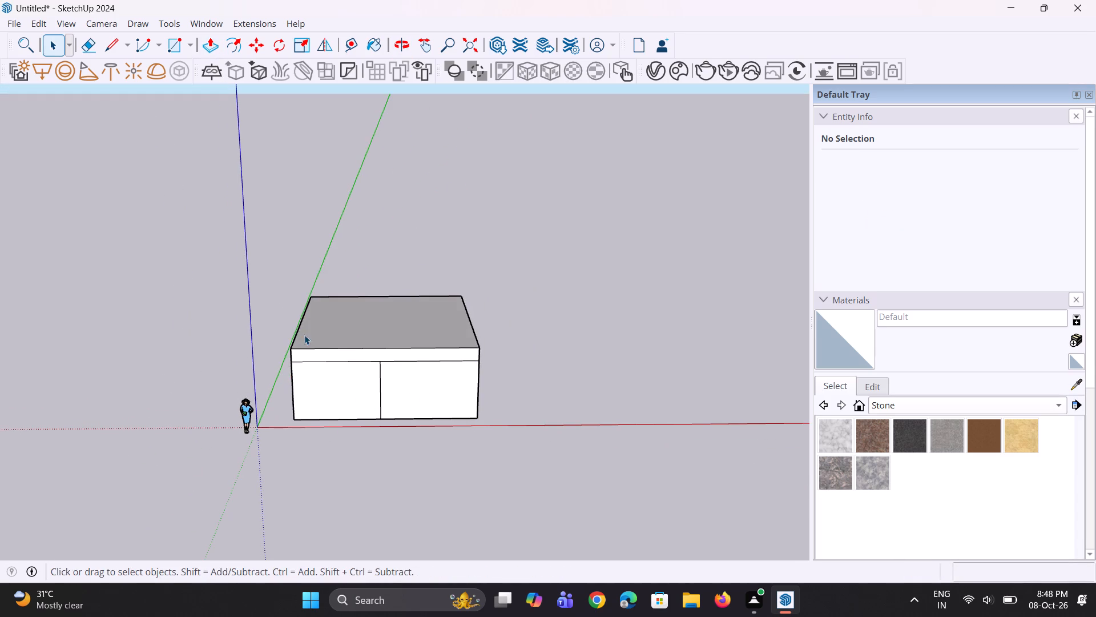
{"action": "middle_click_drag", "start_coordinate": [286, 328], "coordinate": [333, 343]}
{"action": "left_click_drag", "start_coordinate": [271, 270], "coordinate": [560, 469]}
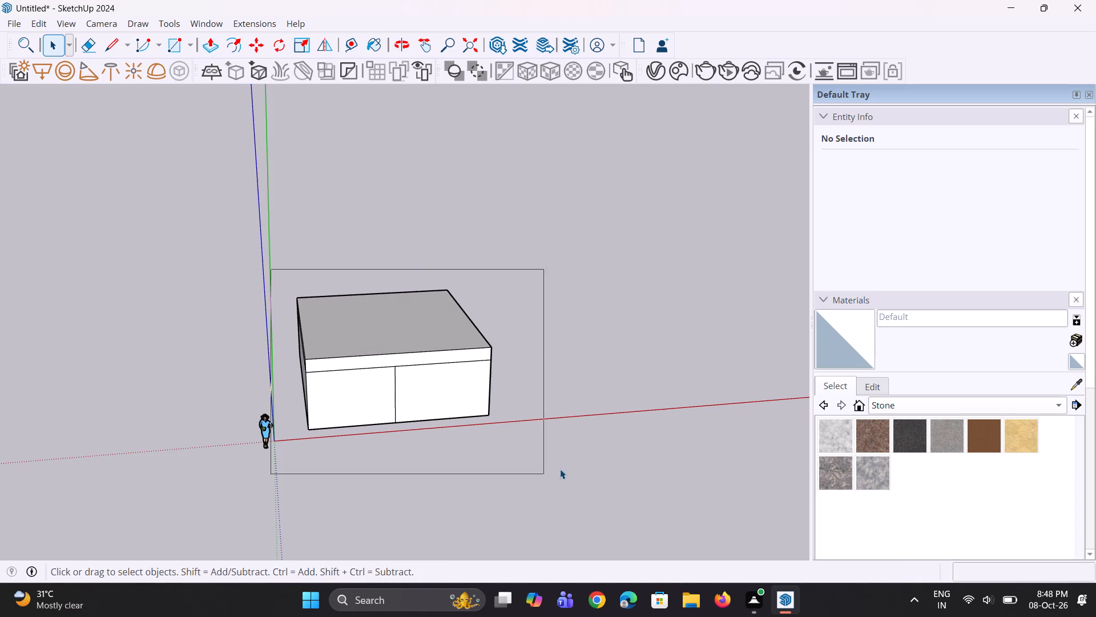
{"action": "left_click_drag", "start_coordinate": [560, 469], "coordinate": [570, 469]}
{"action": "key", "text": "m"}
{"action": "middle_click_drag", "start_coordinate": [543, 406], "coordinate": [534, 391]}
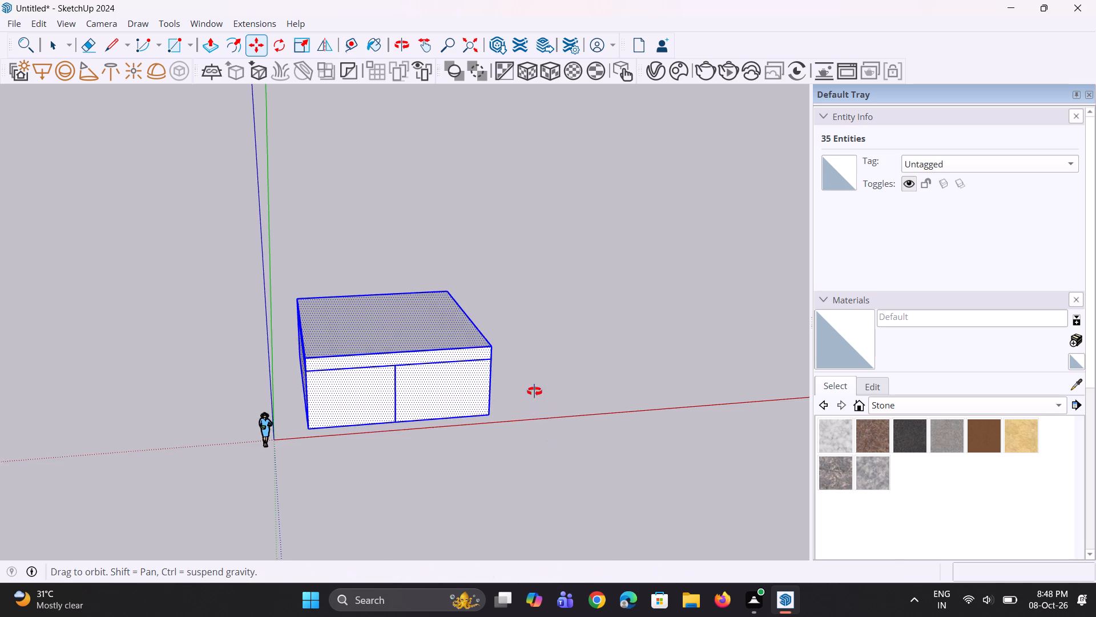
{"action": "middle_click_drag", "start_coordinate": [534, 391], "coordinate": [438, 378]}
{"action": "left_click", "coordinate": [457, 350]}
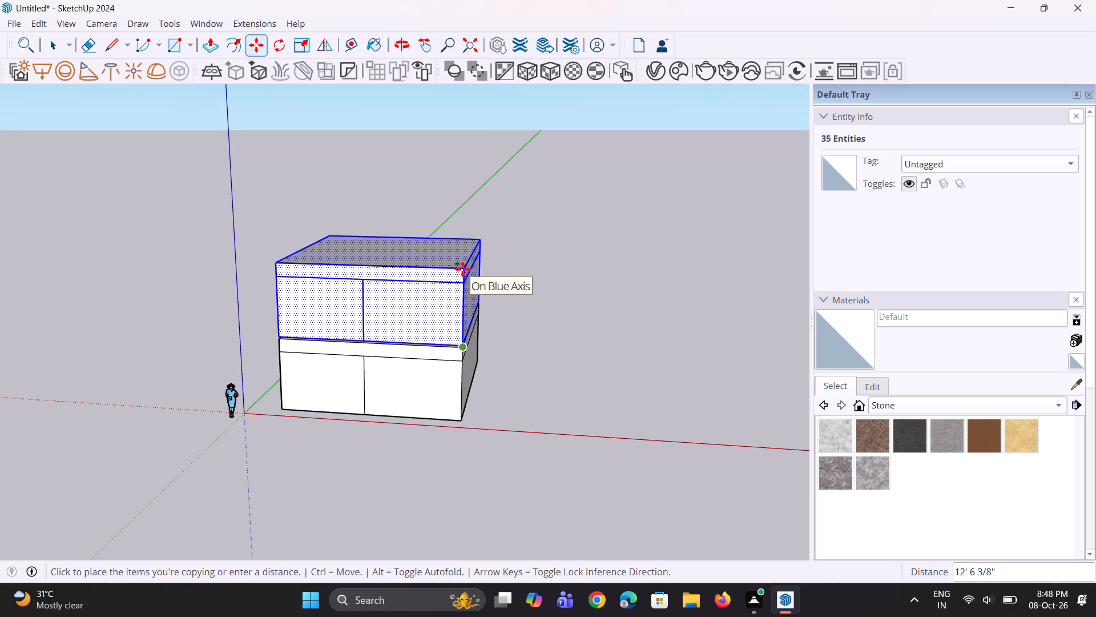
{"action": "key", "text": "Escape"}
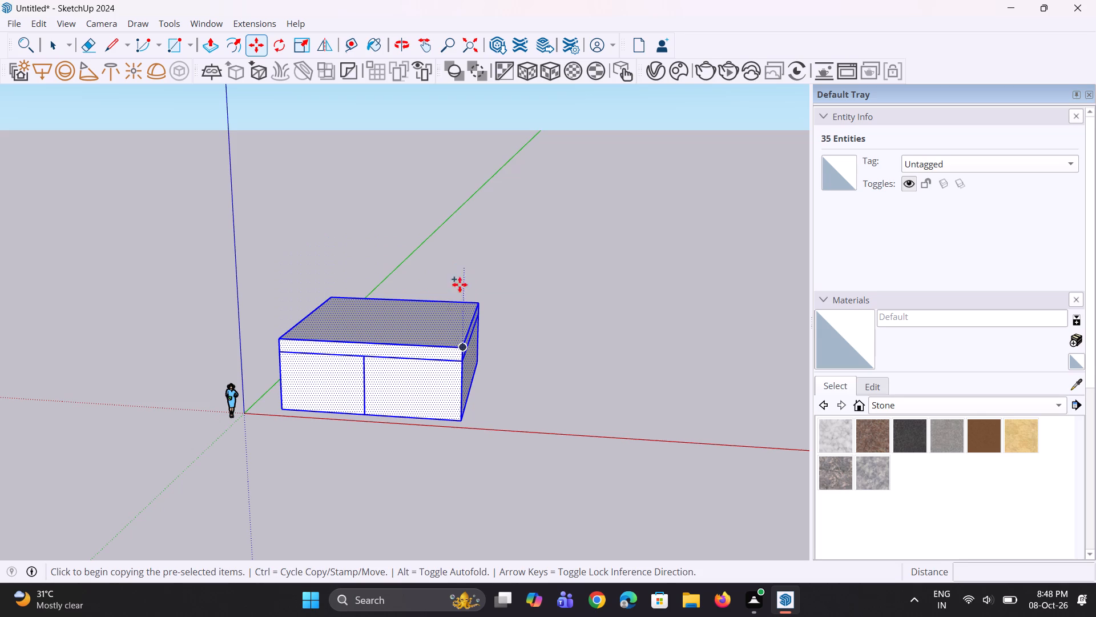
{"action": "middle_click_drag", "start_coordinate": [395, 439], "coordinate": [400, 414]}
{"action": "scroll", "coordinate": [400, 414], "scroll_direction": "up", "scroll_amount": 1}
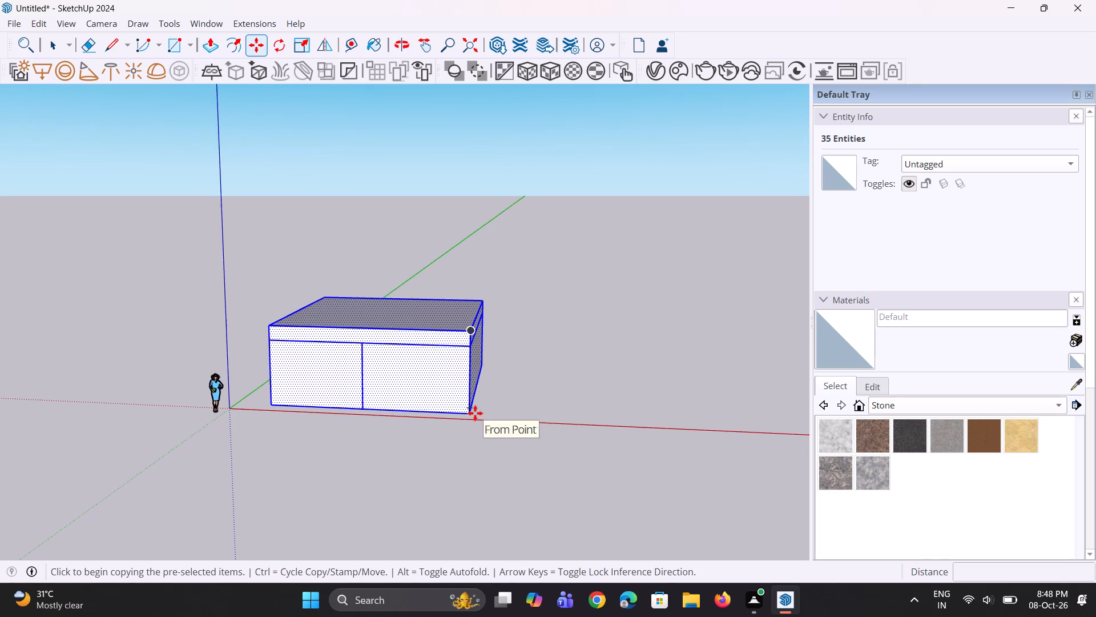
{"action": "left_click", "coordinate": [470, 414]}
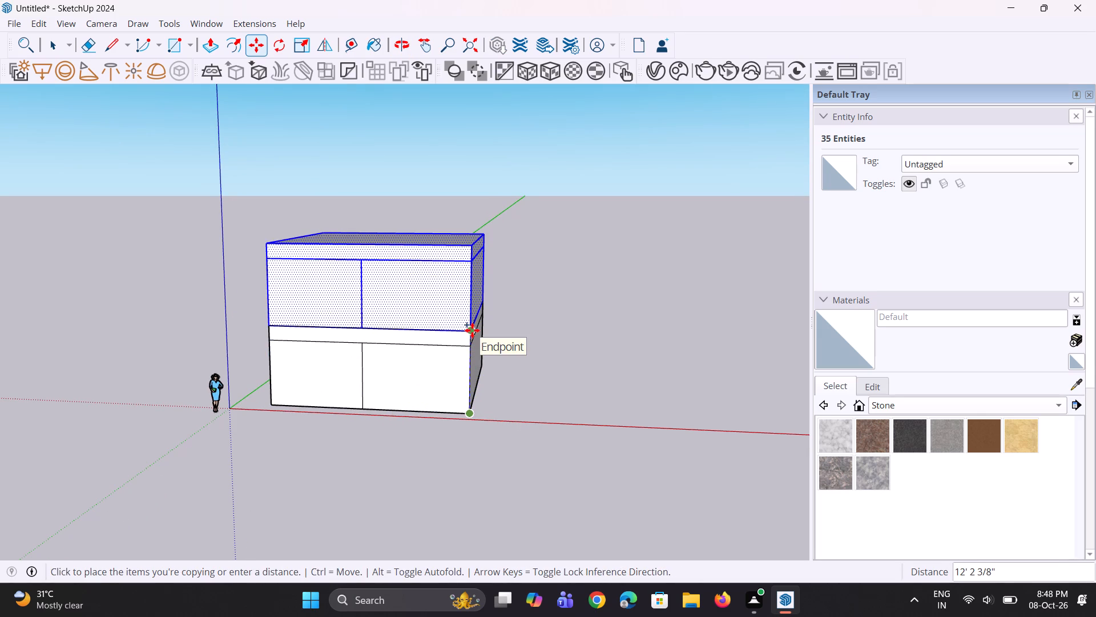
{"action": "left_click", "coordinate": [472, 330]}
{"action": "scroll", "coordinate": [422, 412], "scroll_direction": "down", "scroll_amount": 3}
{"action": "middle_click_drag", "start_coordinate": [421, 411], "coordinate": [432, 419]}
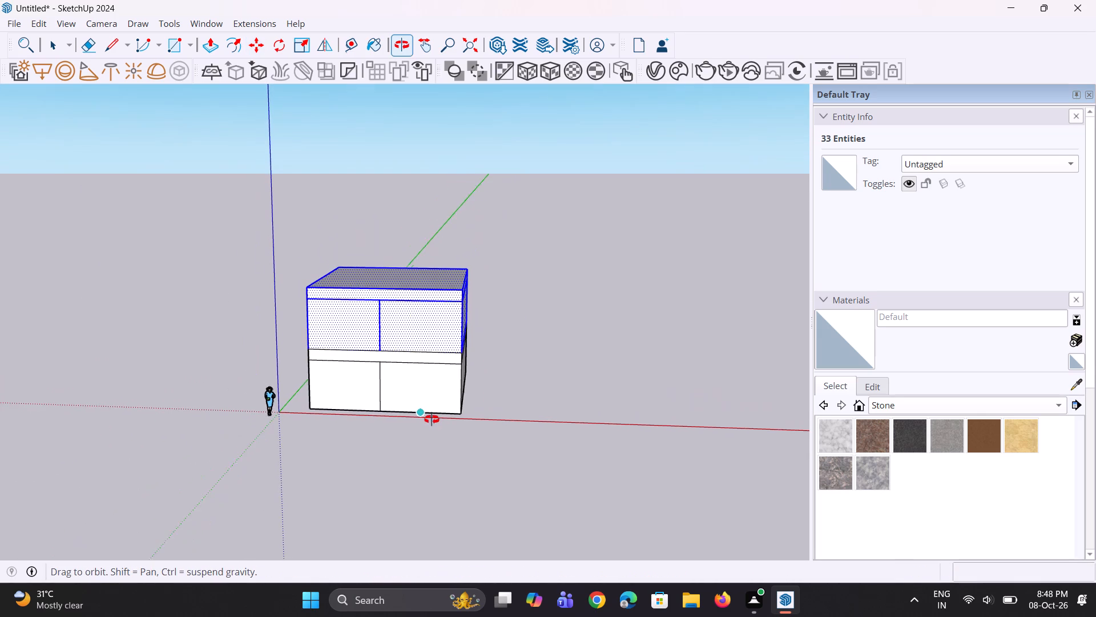
{"action": "middle_click_drag", "start_coordinate": [432, 419], "coordinate": [431, 419]}
{"action": "key", "text": "space"}
{"action": "key", "text": "space"}
{"action": "left_click", "coordinate": [392, 458]}
Push/Pull the front wall panels nearest the human figure inward by the same depth on both storeys, leaving the bands projecting.
{"action": "middle_click_drag", "start_coordinate": [389, 442], "coordinate": [401, 471]}
{"action": "scroll", "coordinate": [345, 372], "scroll_direction": "up", "scroll_amount": 3}
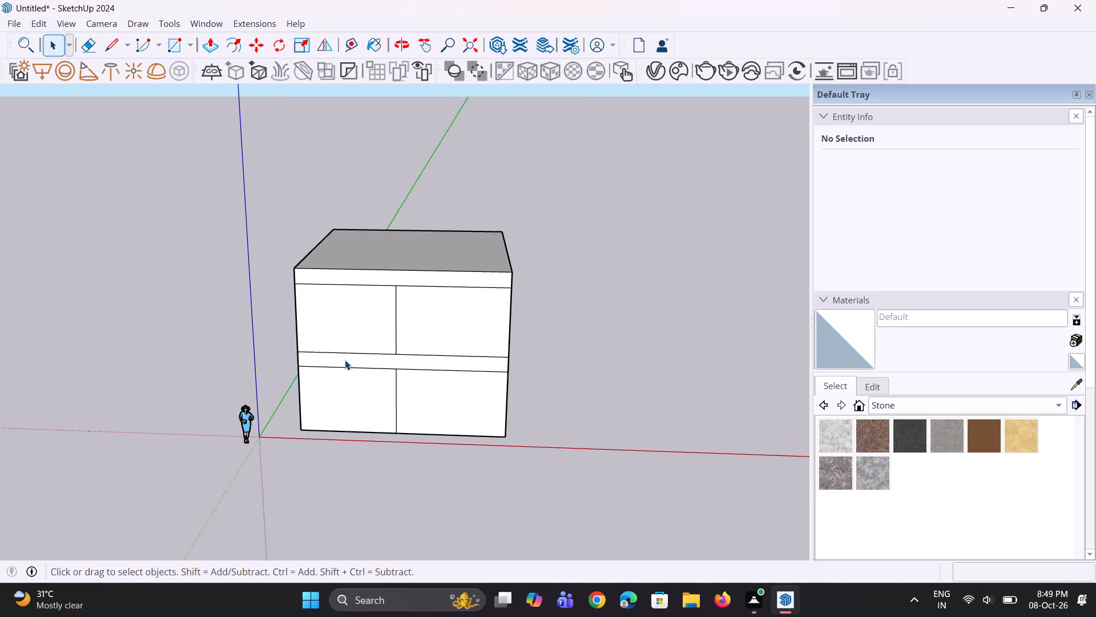
{"action": "scroll", "coordinate": [345, 360], "scroll_direction": "up", "scroll_amount": 2}
{"action": "key", "text": "p"}
{"action": "left_click", "coordinate": [363, 326]}
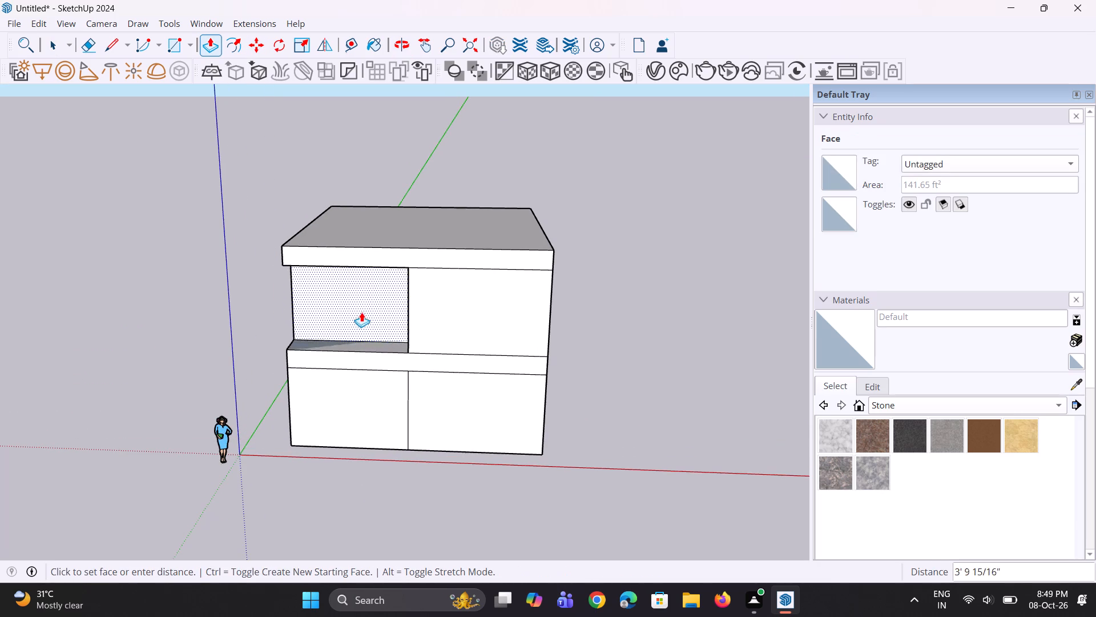
{"action": "left_click", "coordinate": [361, 305]}
{"action": "middle_click_drag", "start_coordinate": [302, 396], "coordinate": [512, 415]}
{"action": "double_click", "coordinate": [417, 415]}
Examine the recessed front panels, the projecting slabs and the roof from several angles.
{"action": "scroll", "coordinate": [408, 417], "scroll_direction": "down", "scroll_amount": 3}
{"action": "middle_click_drag", "start_coordinate": [407, 418], "coordinate": [263, 363]}
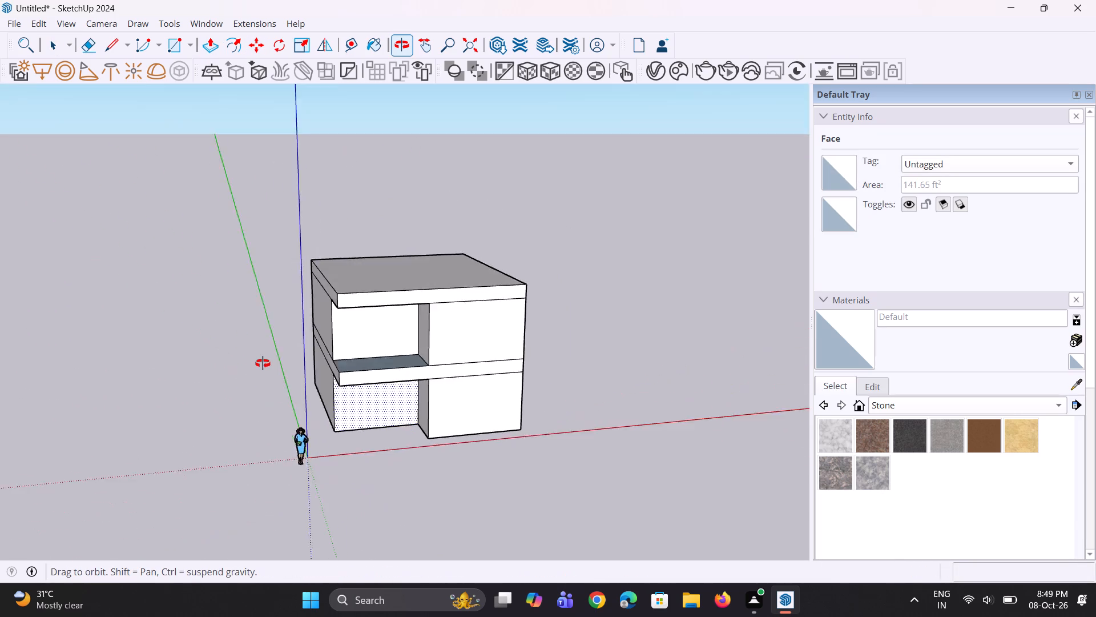
{"action": "middle_click_drag", "start_coordinate": [263, 363], "coordinate": [259, 391]}
{"action": "scroll", "coordinate": [300, 376], "scroll_direction": "up", "scroll_amount": 3}
{"action": "middle_click_drag", "start_coordinate": [333, 373], "coordinate": [457, 379]}
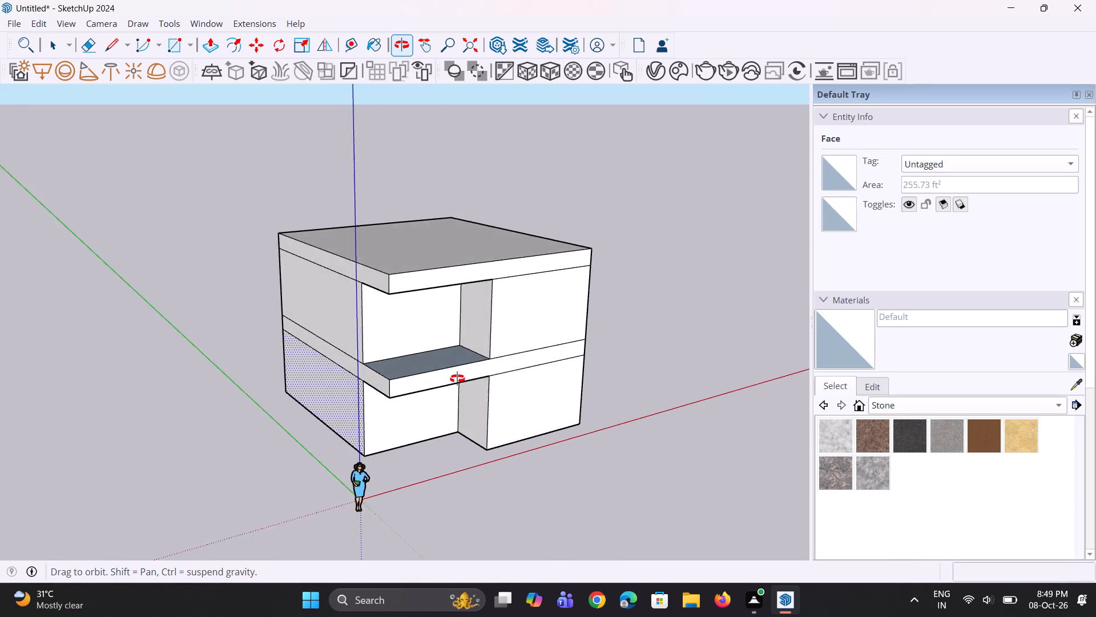
{"action": "middle_click_drag", "start_coordinate": [457, 379], "coordinate": [365, 371]}
{"action": "scroll", "coordinate": [364, 371], "scroll_direction": "down", "scroll_amount": 1}
{"action": "middle_click_drag", "start_coordinate": [364, 371], "coordinate": [392, 365]}
{"action": "scroll", "coordinate": [393, 366], "scroll_direction": "up", "scroll_amount": 3}
{"action": "middle_click_drag", "start_coordinate": [393, 368], "coordinate": [243, 408]}
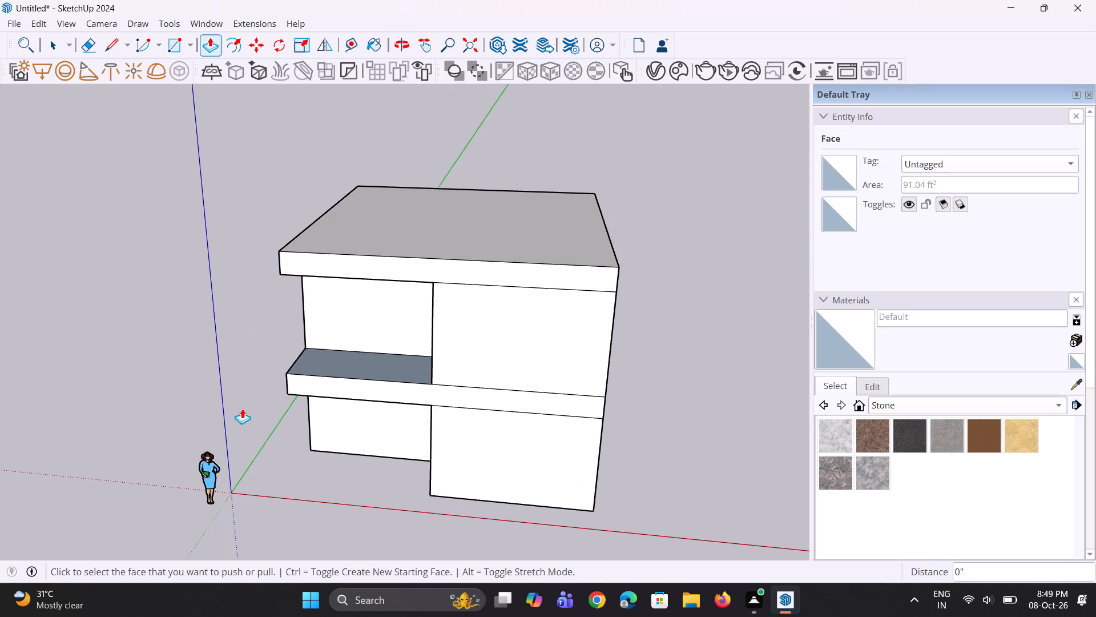
{"action": "middle_click_drag", "start_coordinate": [247, 407], "coordinate": [326, 395]}
{"action": "scroll", "coordinate": [326, 395], "scroll_direction": "up", "scroll_amount": 2}
{"action": "middle_click_drag", "start_coordinate": [327, 396], "coordinate": [345, 383]}
{"action": "scroll", "coordinate": [346, 384], "scroll_direction": "down", "scroll_amount": 4}
{"action": "middle_click_drag", "start_coordinate": [346, 391], "coordinate": [327, 382]}
{"action": "scroll", "coordinate": [327, 382], "scroll_direction": "up", "scroll_amount": 1}
{"action": "middle_click_drag", "start_coordinate": [327, 381], "coordinate": [342, 378]}
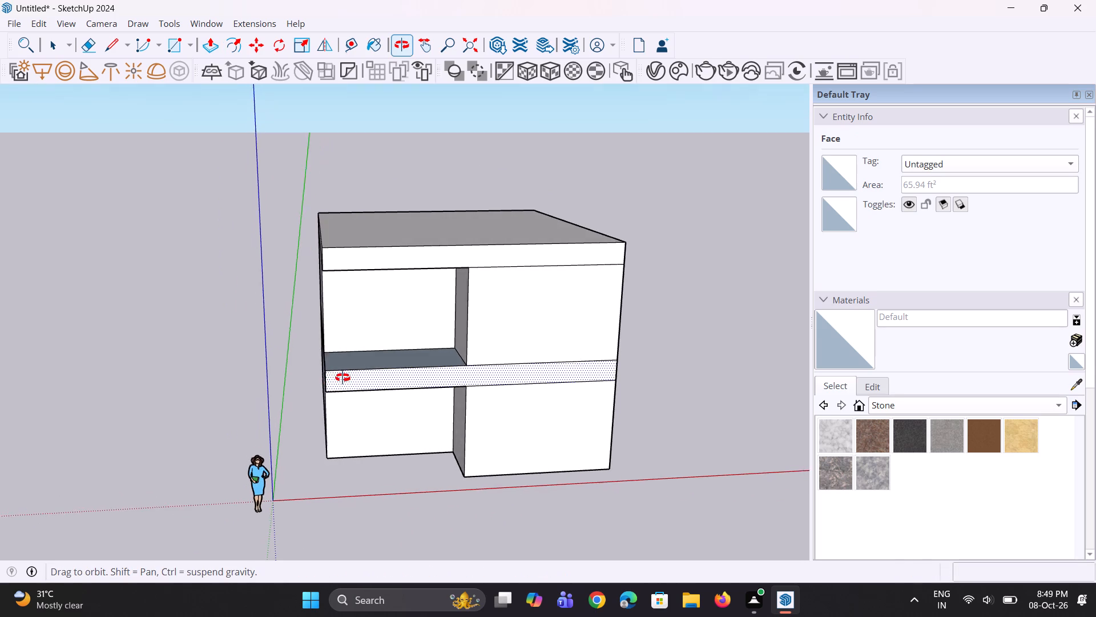
{"action": "middle_click_drag", "start_coordinate": [342, 378], "coordinate": [368, 378]}
{"action": "middle_click_drag", "start_coordinate": [381, 368], "coordinate": [348, 487]}
{"action": "scroll", "coordinate": [417, 301], "scroll_direction": "up", "scroll_amount": 1}
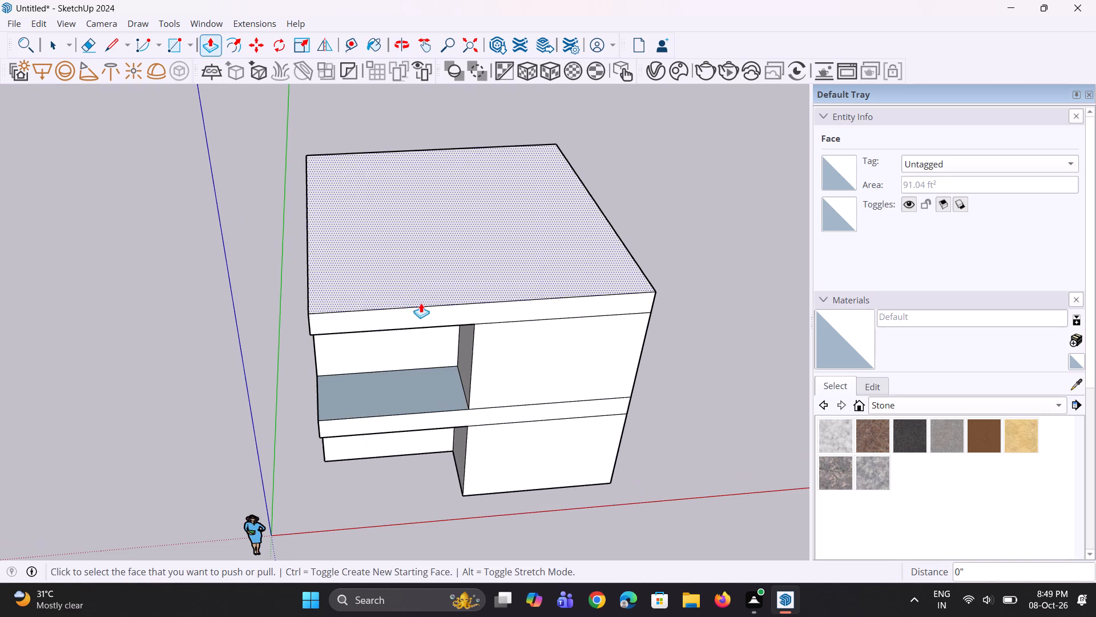
Copy the roof's 30' front edge about 2' back across the top face, parallel to the front.
{"action": "key", "text": "space"}
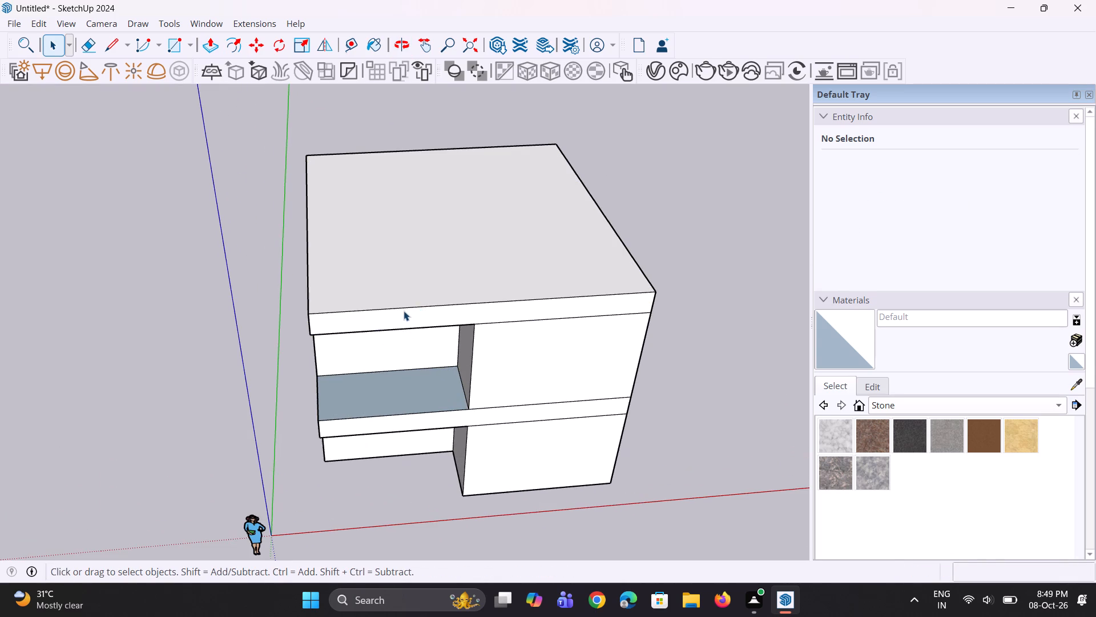
{"action": "middle_click_drag", "start_coordinate": [400, 312], "coordinate": [405, 327]}
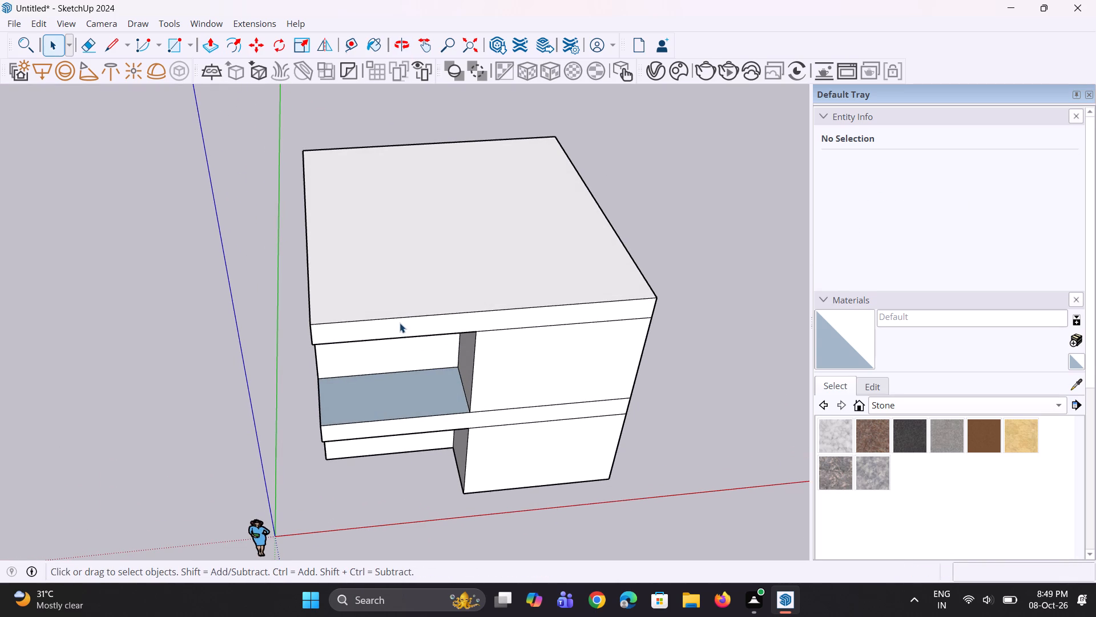
{"action": "left_click", "coordinate": [401, 318]}
{"action": "middle_click_drag", "start_coordinate": [389, 331], "coordinate": [647, 342]}
{"action": "key", "text": "m"}
{"action": "scroll", "coordinate": [479, 337], "scroll_direction": "up", "scroll_amount": 3}
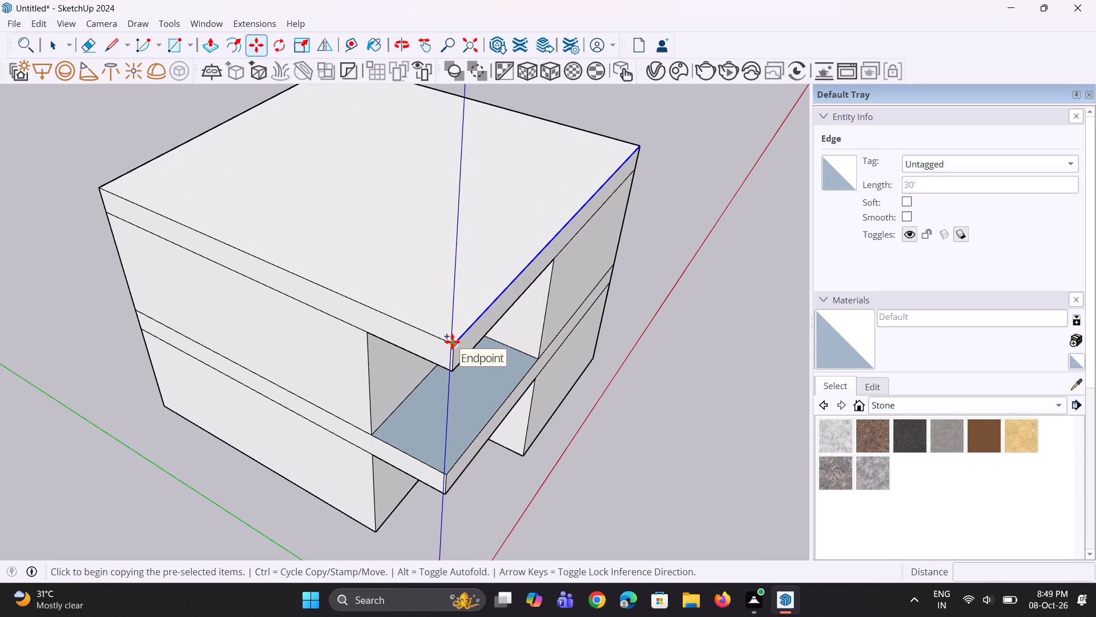
{"action": "left_click", "coordinate": [452, 342]}
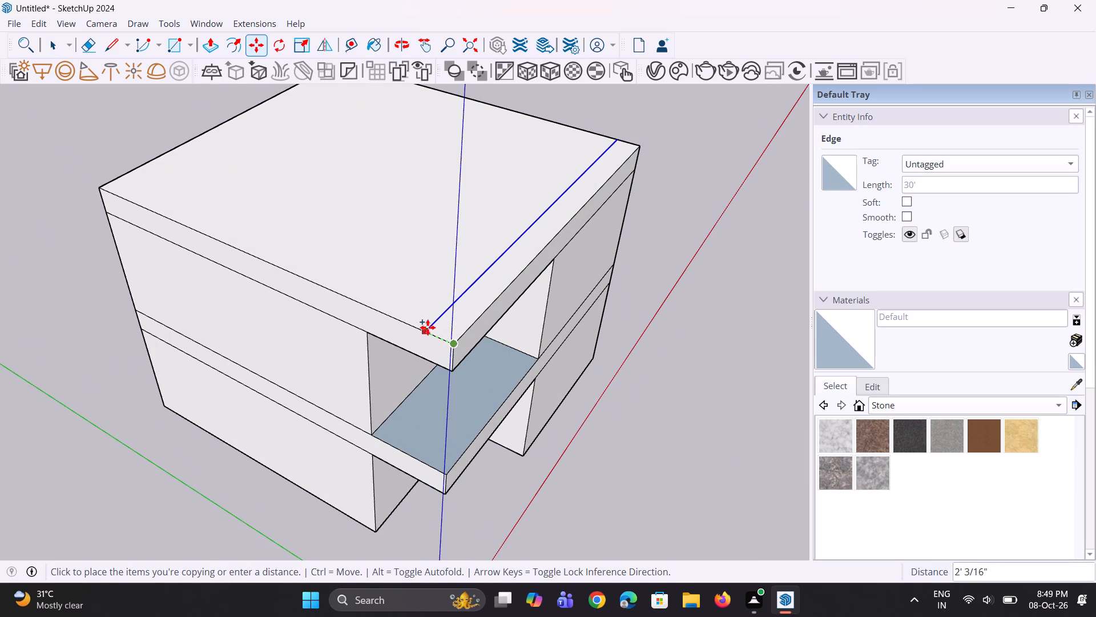
{"action": "left_click", "coordinate": [426, 326]}
{"action": "middle_click_drag", "start_coordinate": [446, 344], "coordinate": [348, 327]}
{"action": "key", "text": "space"}
{"action": "key", "text": "space"}
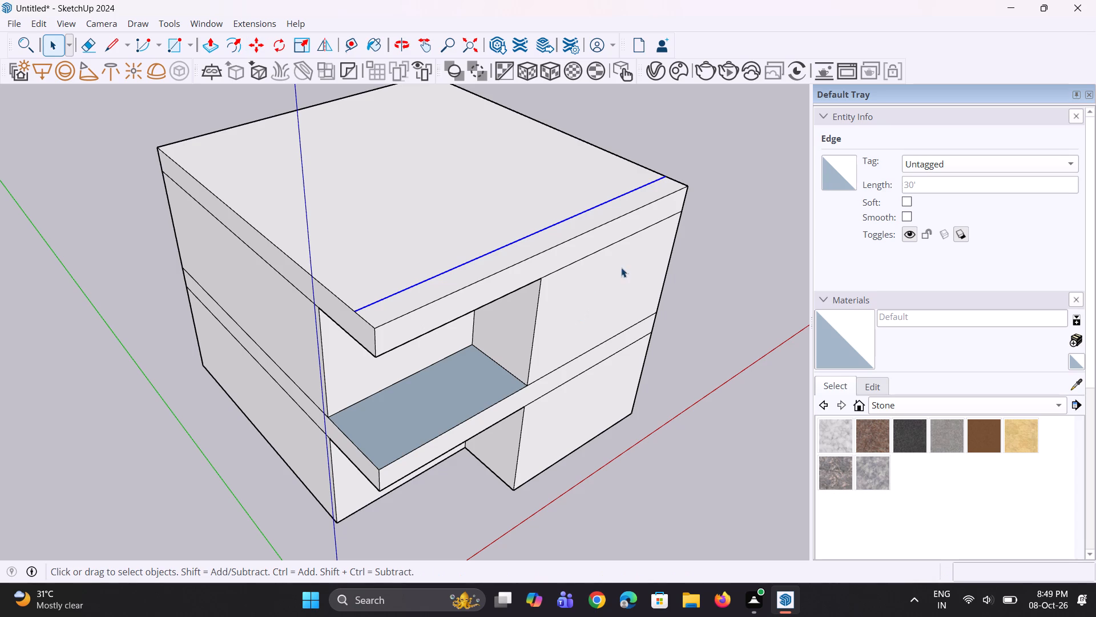
{"action": "left_click", "coordinate": [685, 299]}
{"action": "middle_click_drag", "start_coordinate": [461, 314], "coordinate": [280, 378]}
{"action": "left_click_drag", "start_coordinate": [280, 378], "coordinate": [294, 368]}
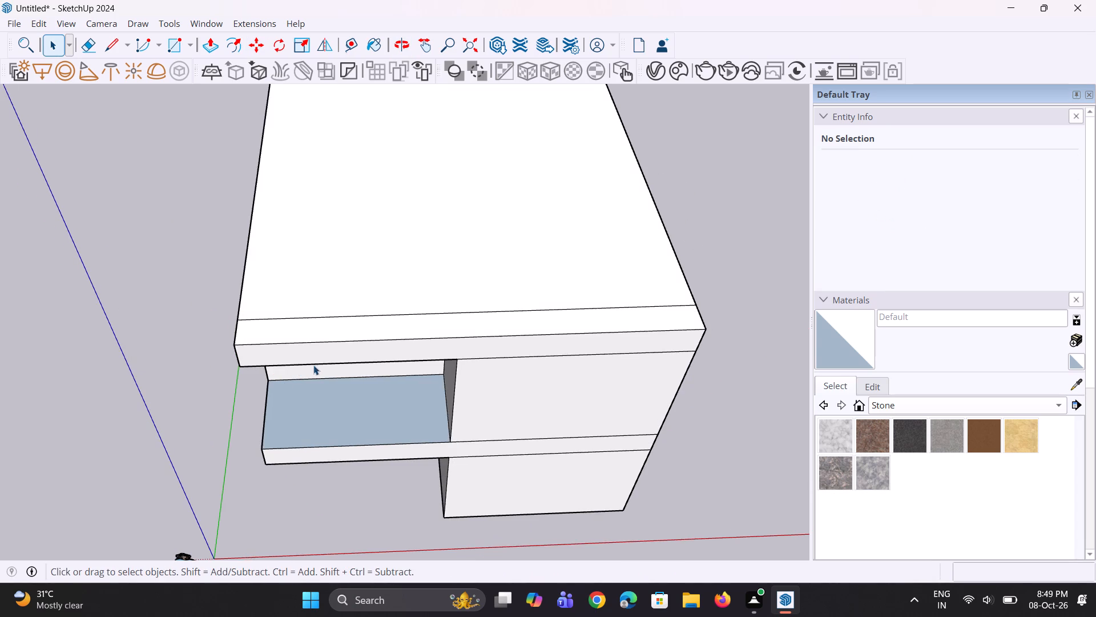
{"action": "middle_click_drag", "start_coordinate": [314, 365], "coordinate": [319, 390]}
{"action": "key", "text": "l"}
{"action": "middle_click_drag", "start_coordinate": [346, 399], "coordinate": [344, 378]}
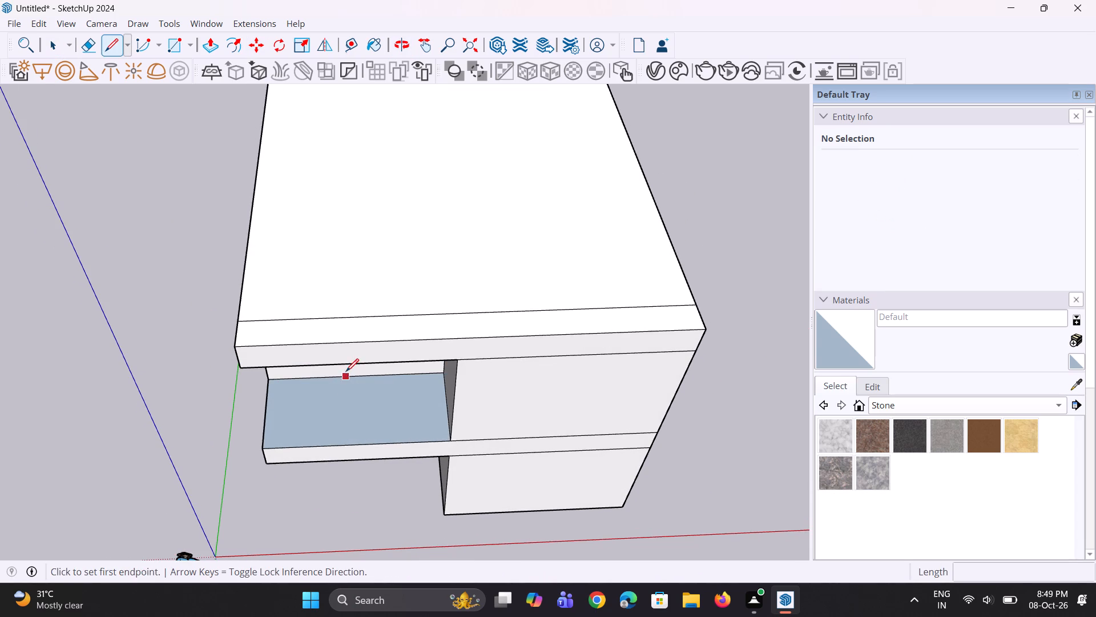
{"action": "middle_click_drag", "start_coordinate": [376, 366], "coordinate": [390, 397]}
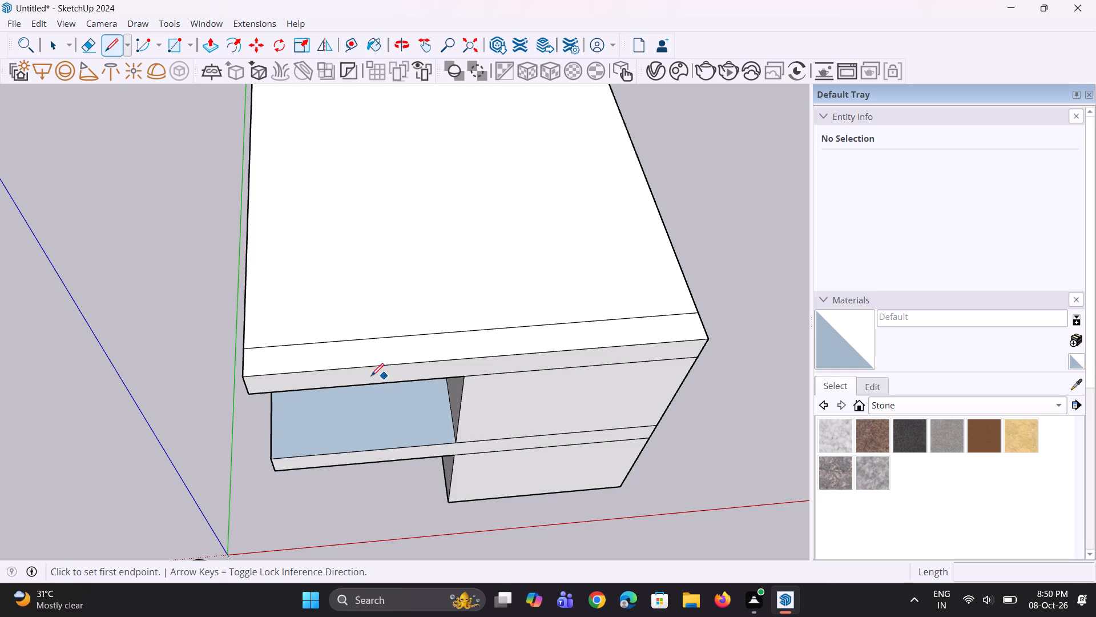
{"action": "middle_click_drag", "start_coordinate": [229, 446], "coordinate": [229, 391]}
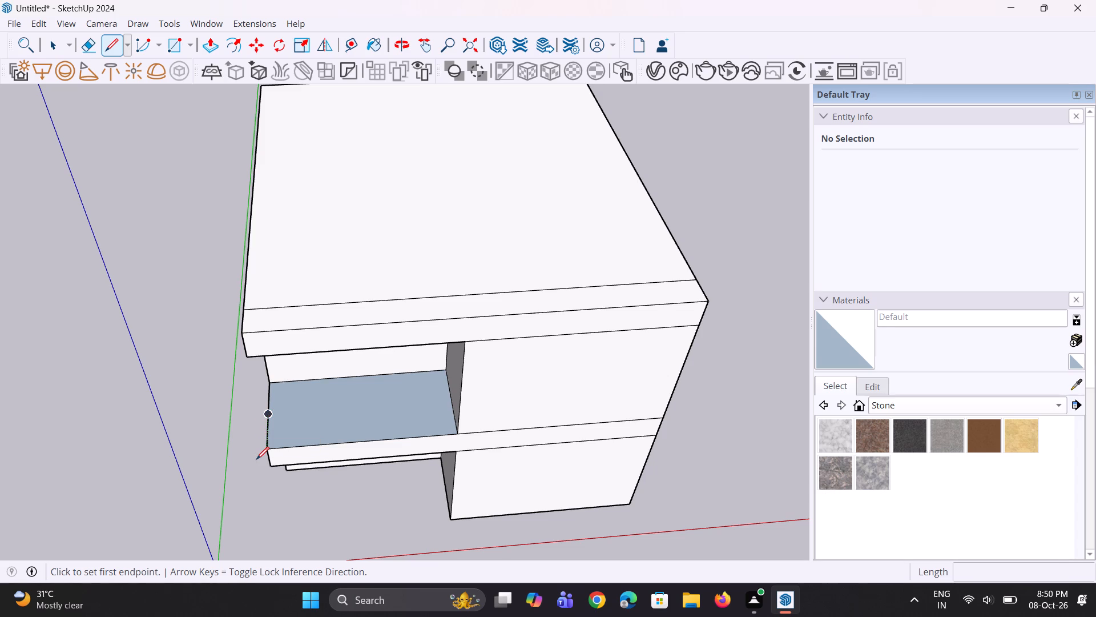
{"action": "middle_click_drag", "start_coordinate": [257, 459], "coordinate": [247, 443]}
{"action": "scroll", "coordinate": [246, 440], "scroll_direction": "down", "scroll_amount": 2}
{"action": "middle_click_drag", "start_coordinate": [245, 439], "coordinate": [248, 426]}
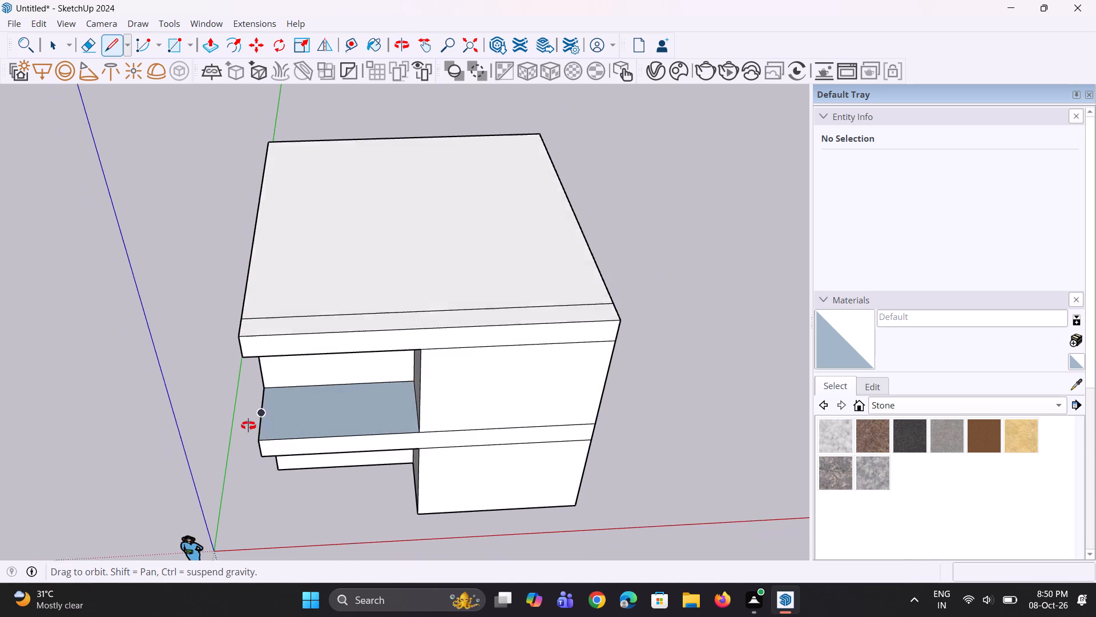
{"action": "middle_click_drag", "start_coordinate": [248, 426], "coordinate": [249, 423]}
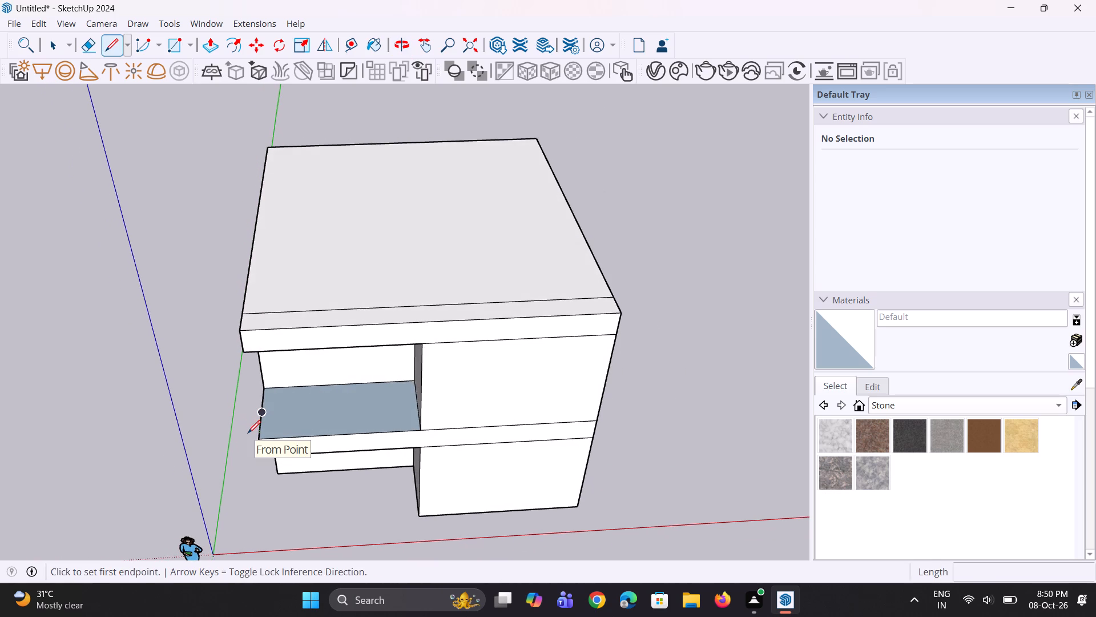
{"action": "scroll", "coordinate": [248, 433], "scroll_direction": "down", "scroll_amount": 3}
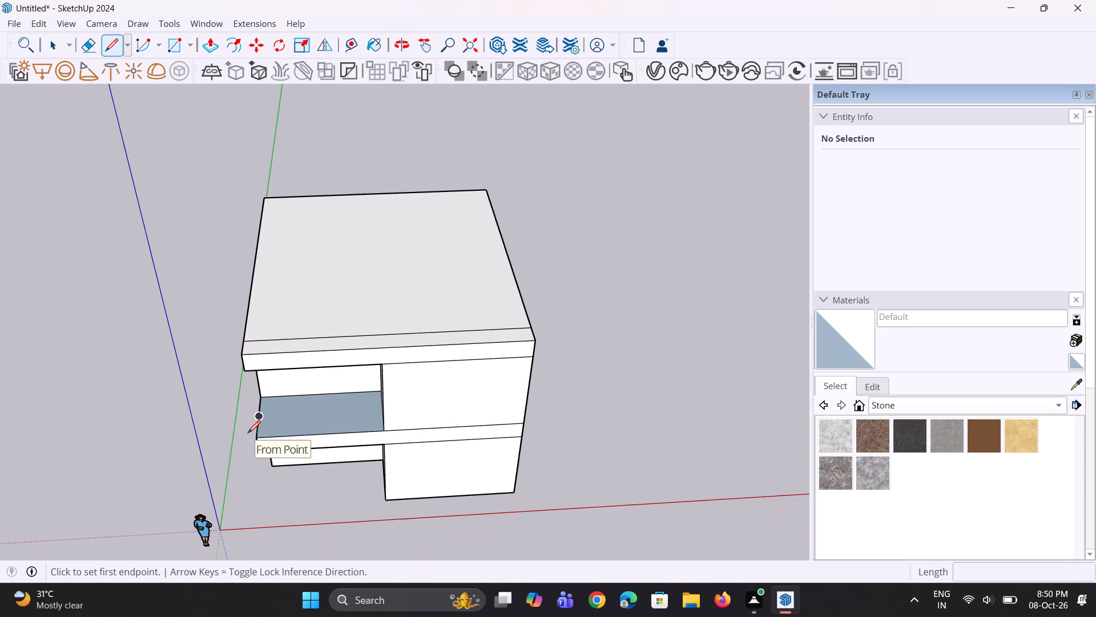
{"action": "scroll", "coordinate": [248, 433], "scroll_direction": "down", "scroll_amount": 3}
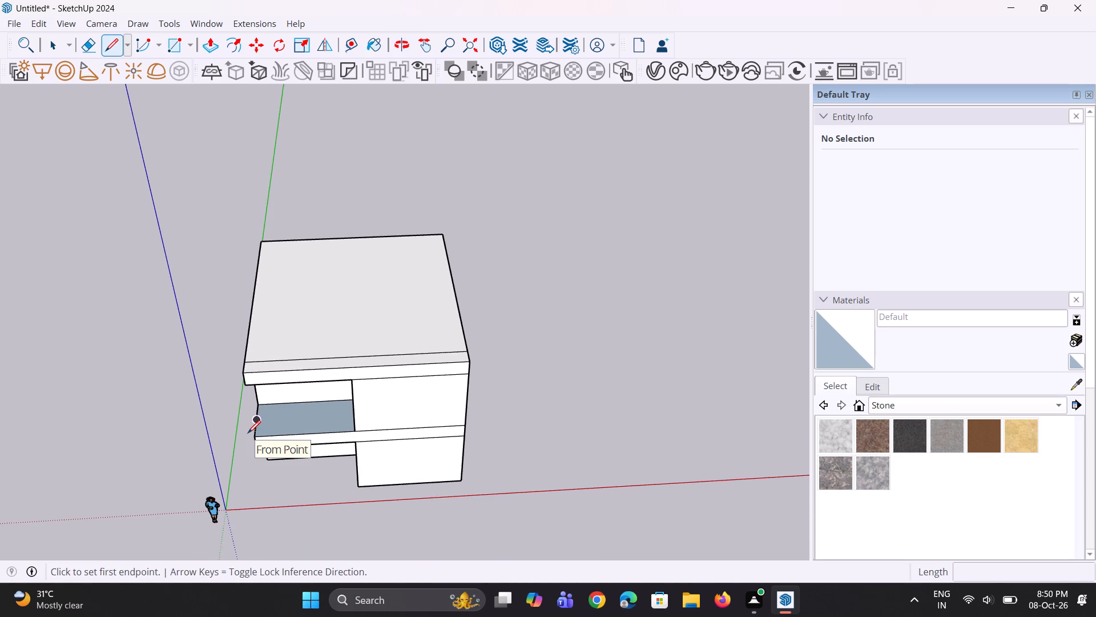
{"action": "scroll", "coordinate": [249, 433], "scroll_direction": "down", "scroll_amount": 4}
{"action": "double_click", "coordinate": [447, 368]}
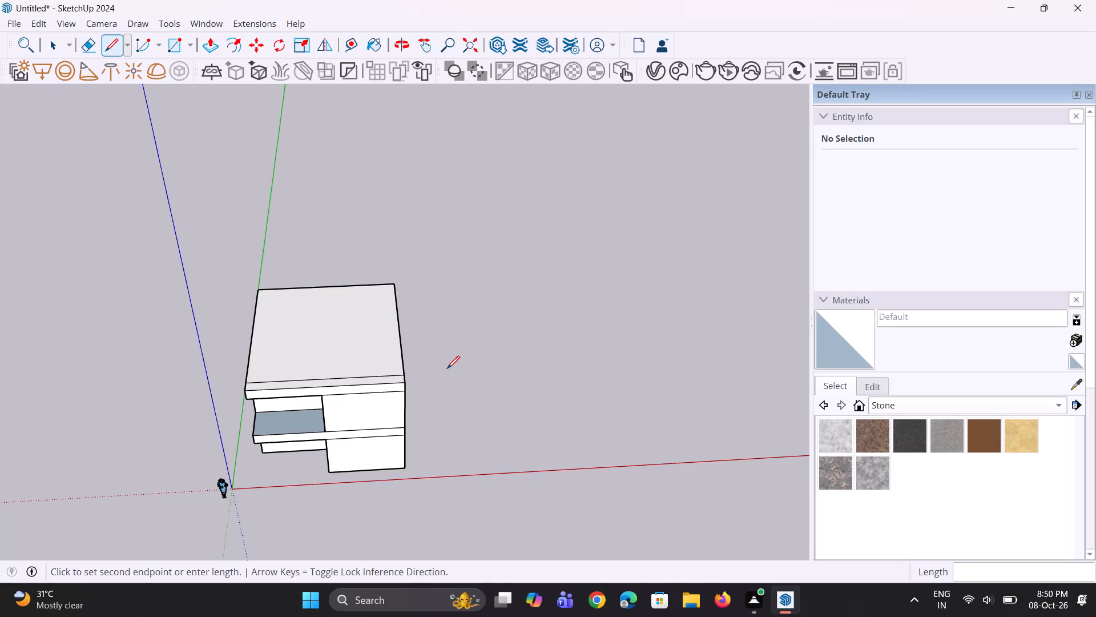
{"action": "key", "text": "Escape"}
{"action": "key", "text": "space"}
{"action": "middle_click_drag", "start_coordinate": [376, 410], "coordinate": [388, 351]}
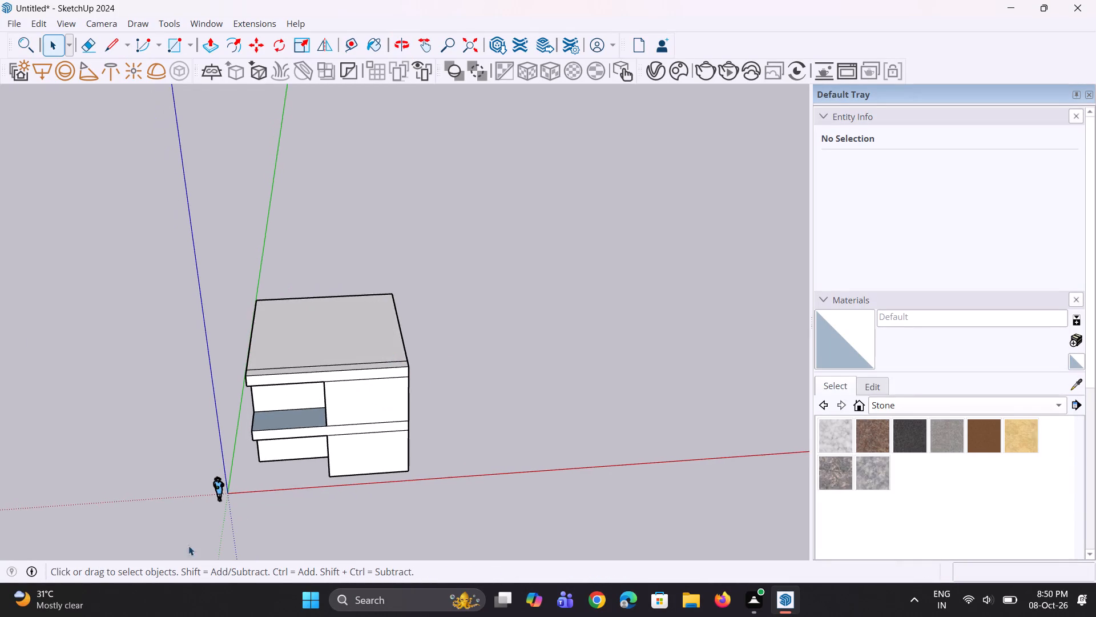
Draw a line about 2' 1" across the roof's front strip, dividing it near the inner edge of the recessed panels.
{"action": "scroll", "coordinate": [192, 534], "scroll_direction": "down", "scroll_amount": 4}
{"action": "middle_click_drag", "start_coordinate": [207, 518], "coordinate": [223, 468]}
{"action": "scroll", "coordinate": [223, 468], "scroll_direction": "up", "scroll_amount": 8}
{"action": "middle_click_drag", "start_coordinate": [233, 482], "coordinate": [263, 460]}
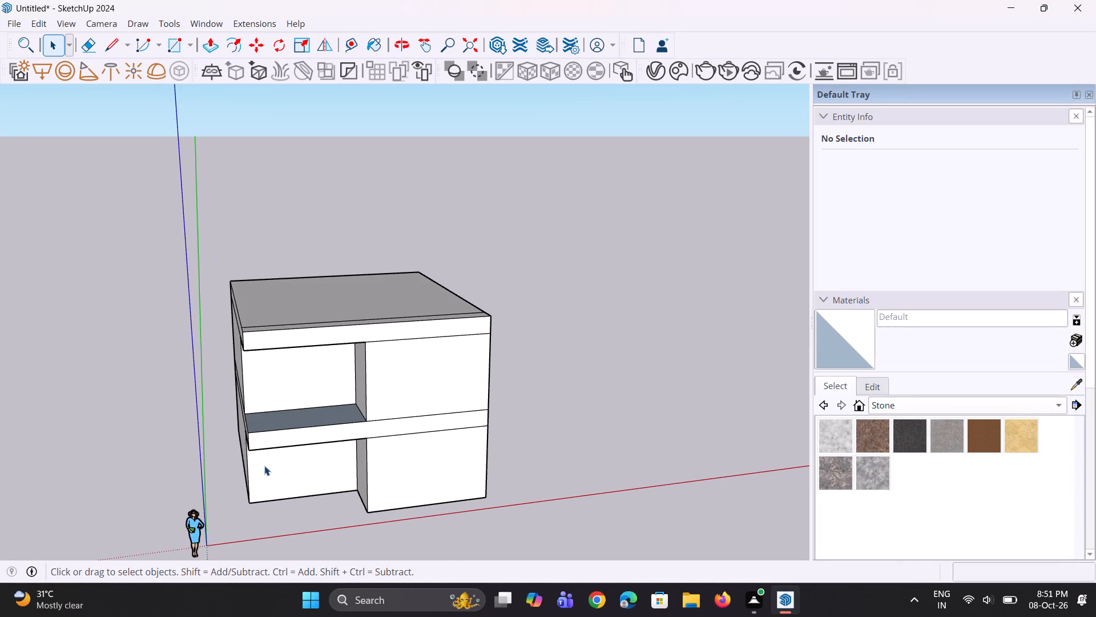
{"action": "middle_click_drag", "start_coordinate": [245, 484], "coordinate": [287, 462]}
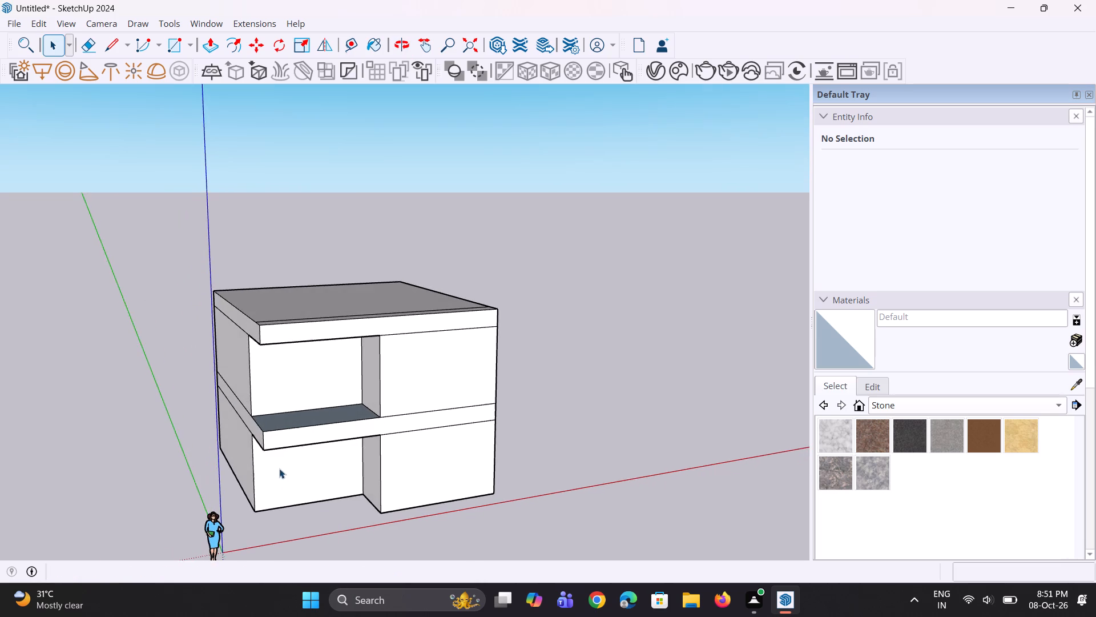
{"action": "middle_click_drag", "start_coordinate": [248, 487], "coordinate": [214, 490]}
{"action": "scroll", "coordinate": [296, 422], "scroll_direction": "up", "scroll_amount": 2}
{"action": "middle_click_drag", "start_coordinate": [295, 419], "coordinate": [264, 426]}
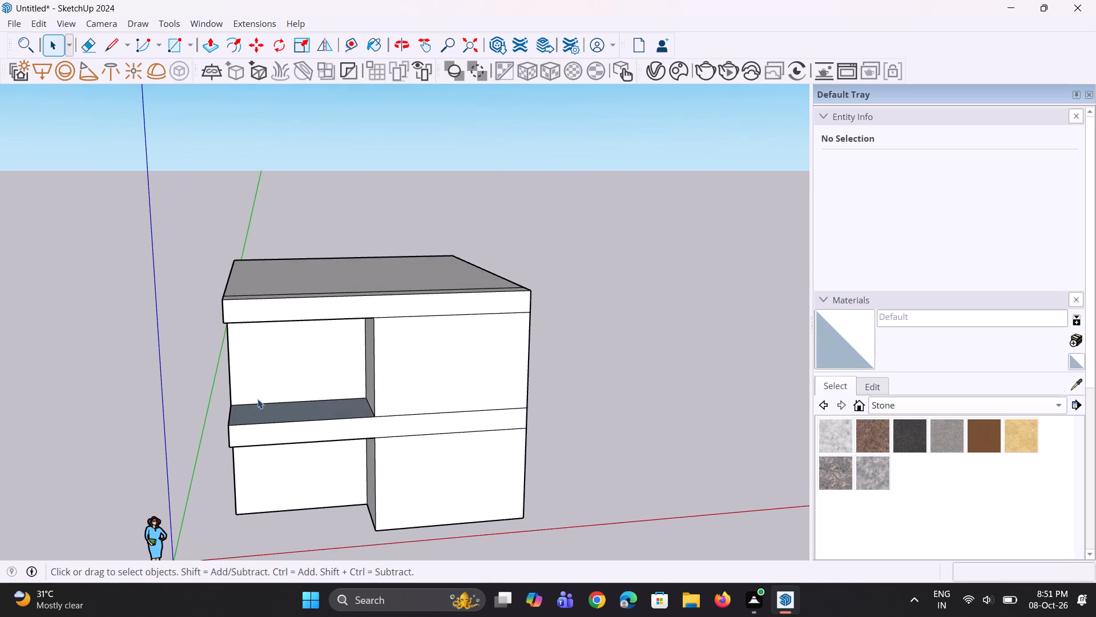
{"action": "scroll", "coordinate": [257, 365], "scroll_direction": "up", "scroll_amount": 3}
{"action": "middle_click_drag", "start_coordinate": [259, 374], "coordinate": [258, 464]}
{"action": "middle_click_drag", "start_coordinate": [450, 333], "coordinate": [430, 390]}
{"action": "key", "text": "l"}
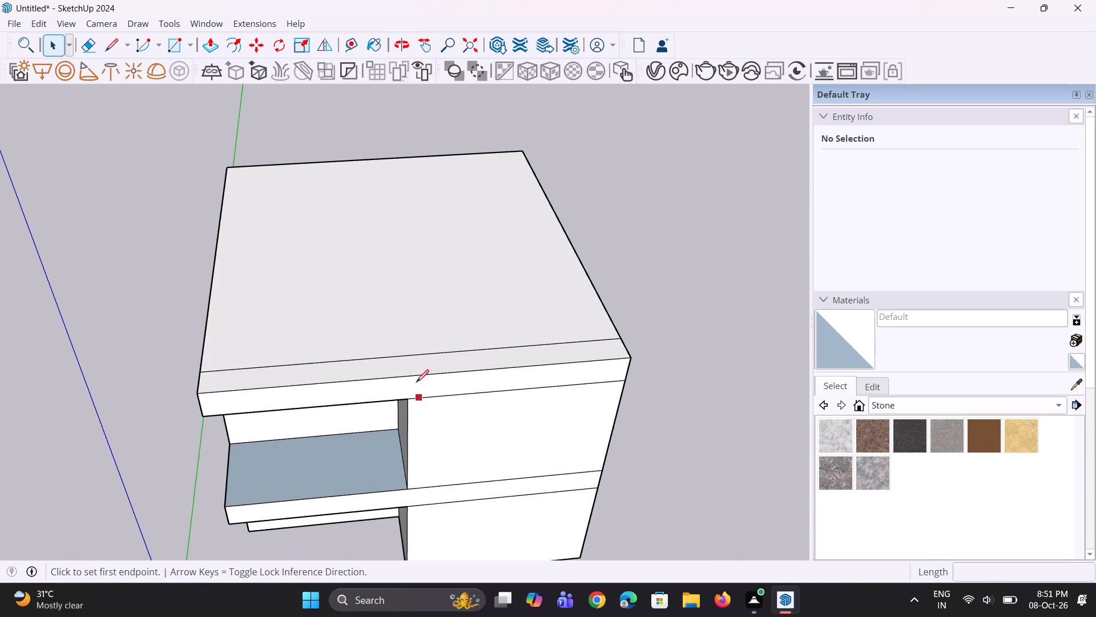
{"action": "scroll", "coordinate": [410, 378], "scroll_direction": "up", "scroll_amount": 5}
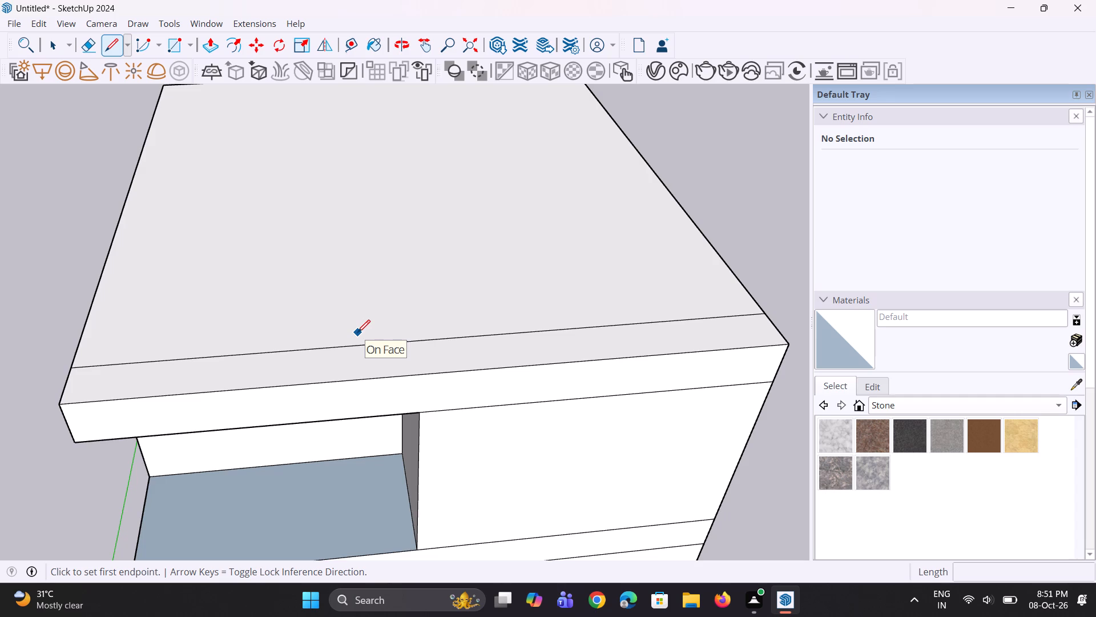
{"action": "left_click", "coordinate": [405, 375]}
{"action": "left_click", "coordinate": [399, 344]}
Push/Pull the part of the roof strip above the recessed panels up about 1' 4 11/16" as a low parapet.
{"action": "key", "text": "p"}
{"action": "left_click", "coordinate": [377, 363]}
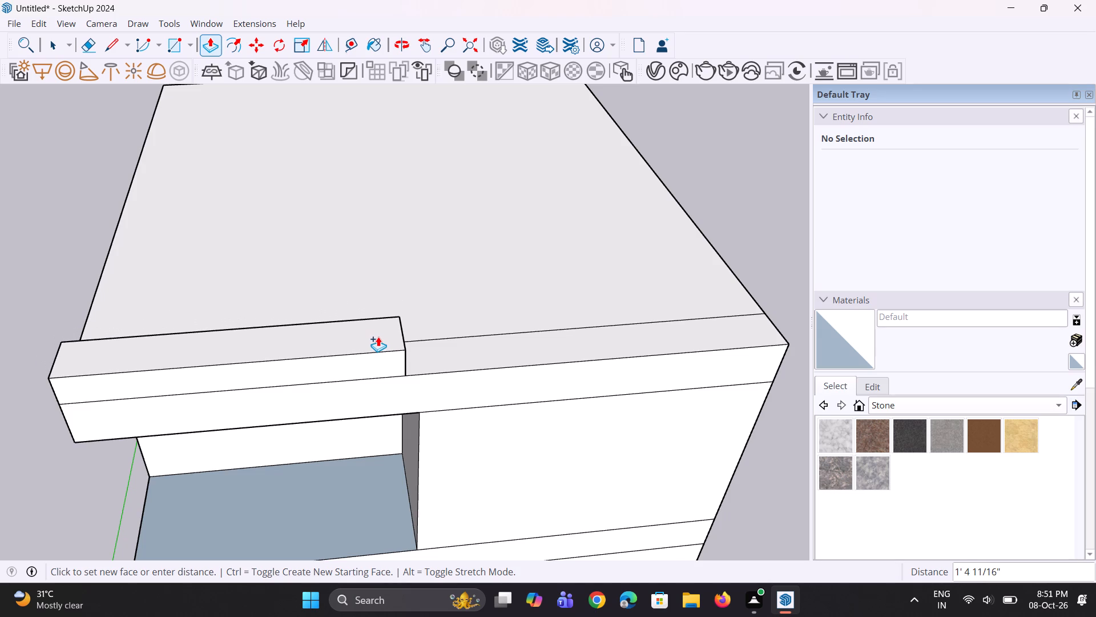
{"action": "left_click", "coordinate": [378, 336]}
Divide off the parapet's outer end with a line across its top and Push/Pull that corner piece up about 2' 1 3/16".
{"action": "middle_click_drag", "start_coordinate": [464, 394], "coordinate": [474, 374]}
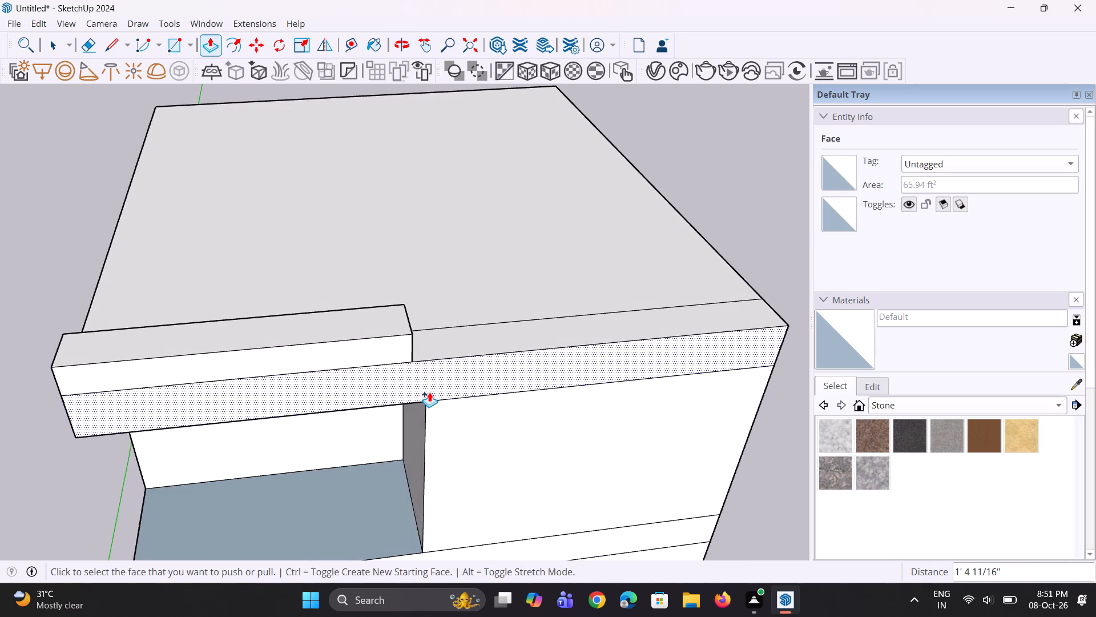
{"action": "key", "text": "l"}
{"action": "scroll", "coordinate": [154, 375], "scroll_direction": "up", "scroll_amount": 2}
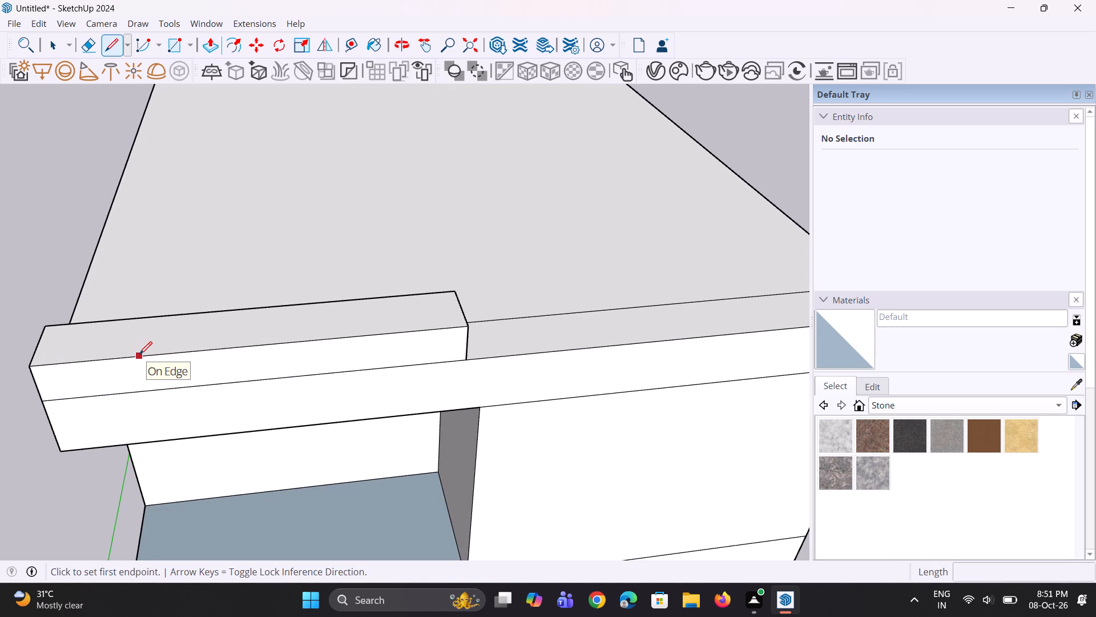
{"action": "left_click", "coordinate": [106, 358]}
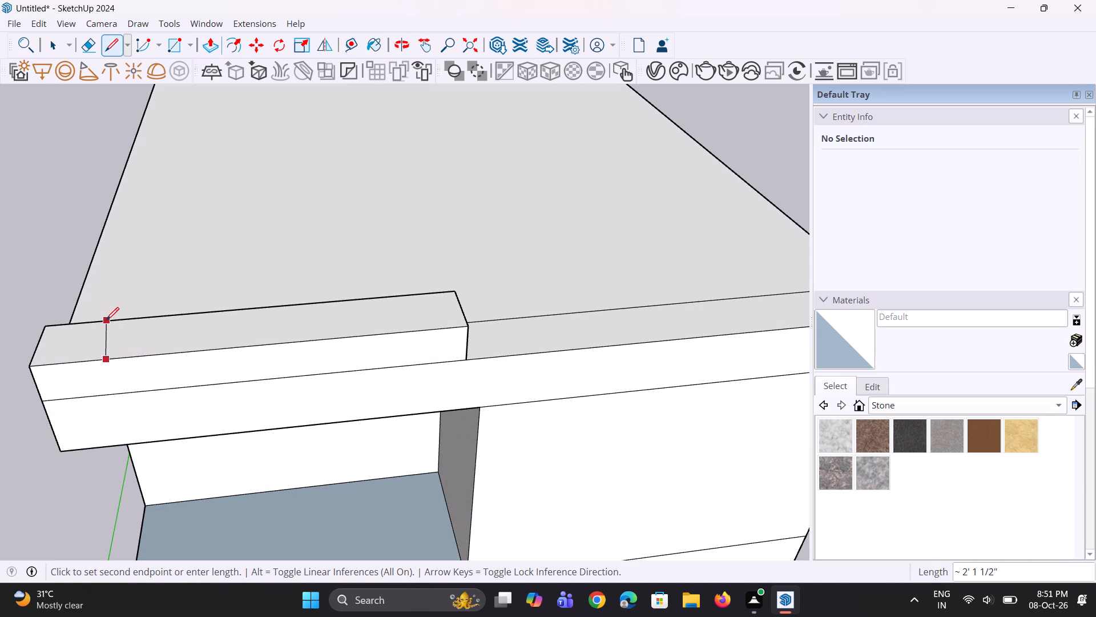
{"action": "left_click", "coordinate": [110, 322]}
{"action": "key", "text": "p"}
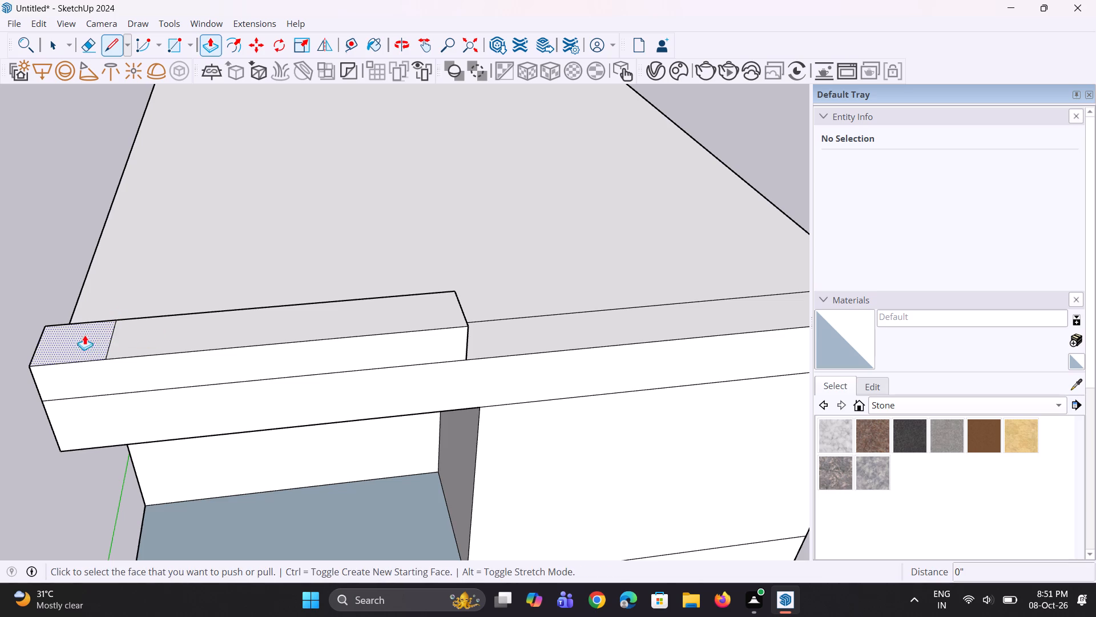
{"action": "left_click", "coordinate": [83, 338]}
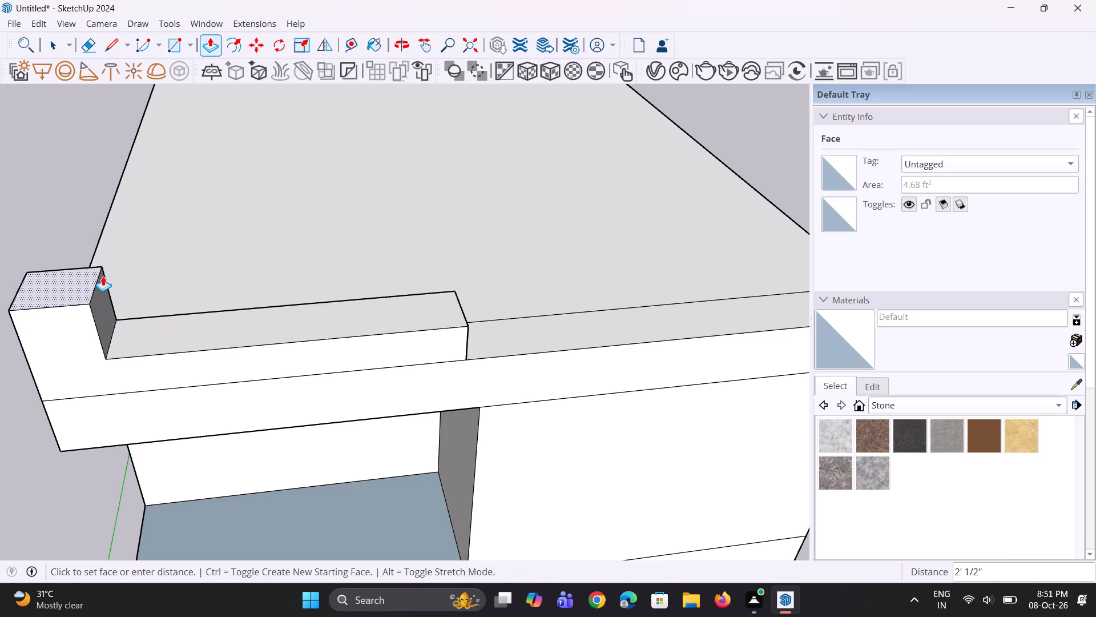
{"action": "left_click", "coordinate": [103, 275]}
Examine the stepped parapet and the roof's front edge from several angles and distances.
{"action": "middle_click_drag", "start_coordinate": [143, 351], "coordinate": [81, 293]}
{"action": "middle_click_drag", "start_coordinate": [93, 297], "coordinate": [96, 299]}
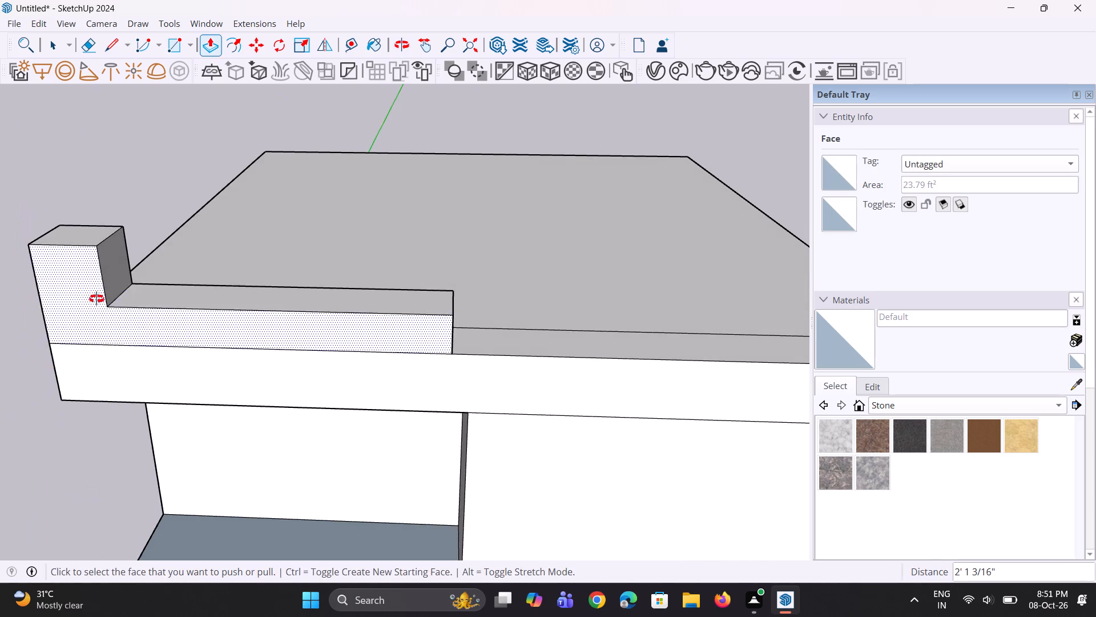
{"action": "middle_click_drag", "start_coordinate": [96, 299], "coordinate": [113, 301]}
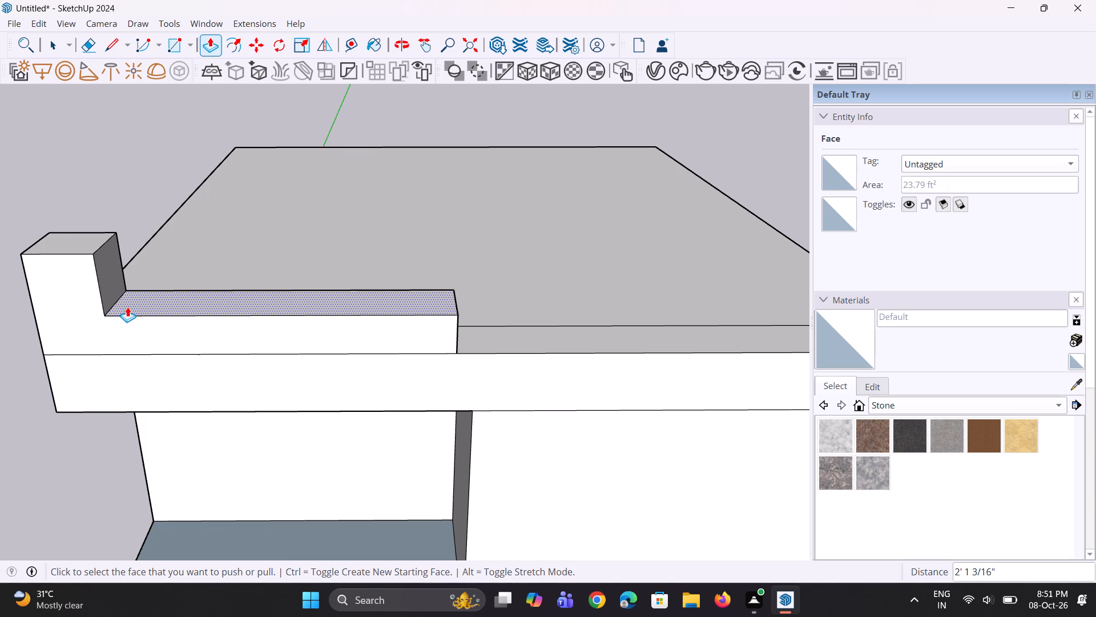
{"action": "scroll", "coordinate": [127, 307], "scroll_direction": "down", "scroll_amount": 2}
{"action": "middle_click_drag", "start_coordinate": [138, 305], "coordinate": [183, 275]}
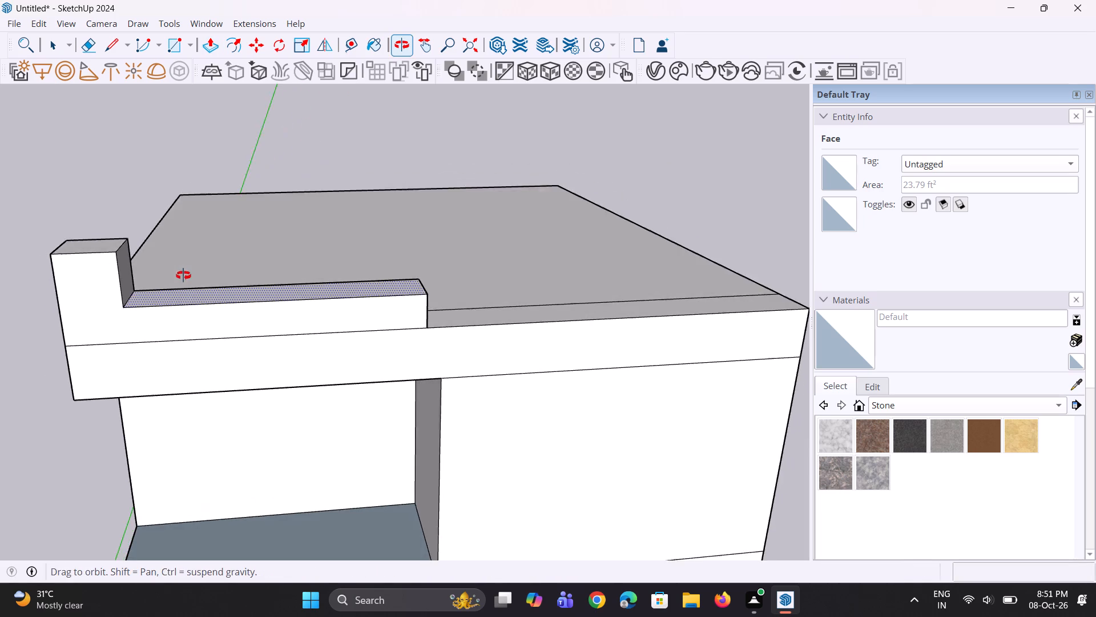
{"action": "middle_click_drag", "start_coordinate": [183, 275], "coordinate": [188, 283]}
{"action": "scroll", "coordinate": [216, 306], "scroll_direction": "down", "scroll_amount": 4}
{"action": "middle_click_drag", "start_coordinate": [232, 319], "coordinate": [191, 331]}
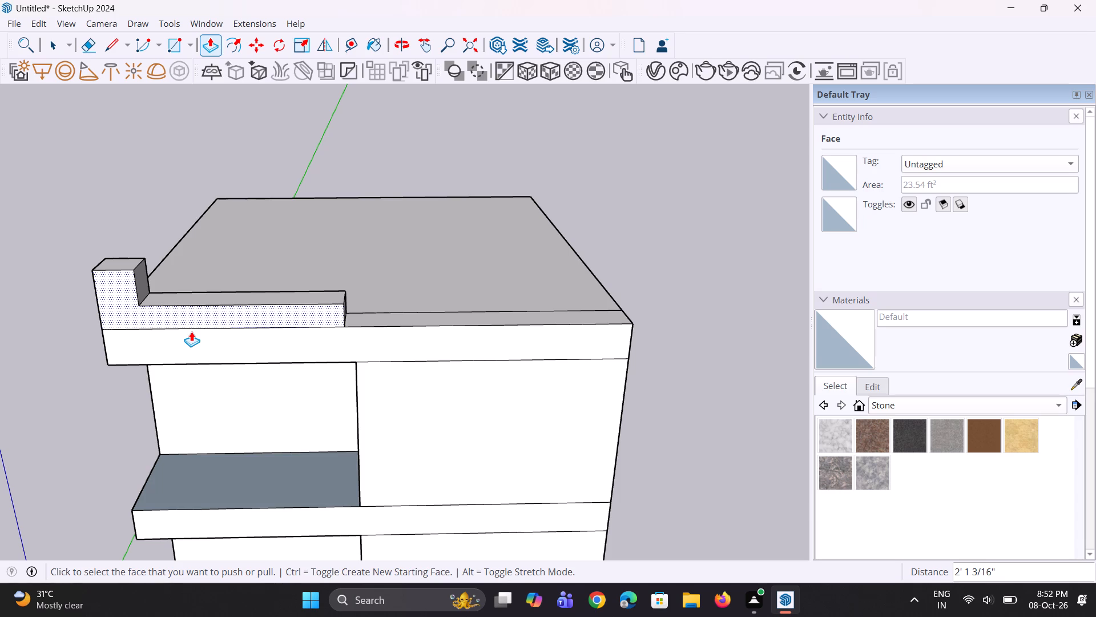
{"action": "scroll", "coordinate": [191, 331], "scroll_direction": "down", "scroll_amount": 1}
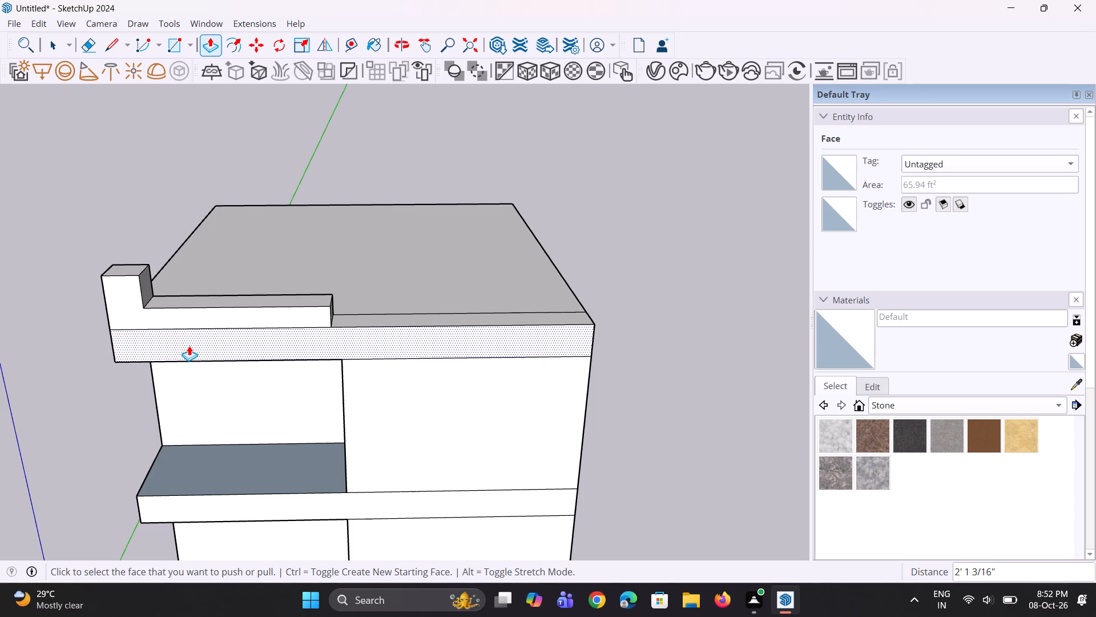
{"action": "scroll", "coordinate": [64, 331], "scroll_direction": "down", "scroll_amount": 4}
{"action": "middle_click_drag", "start_coordinate": [90, 325], "coordinate": [155, 333]}
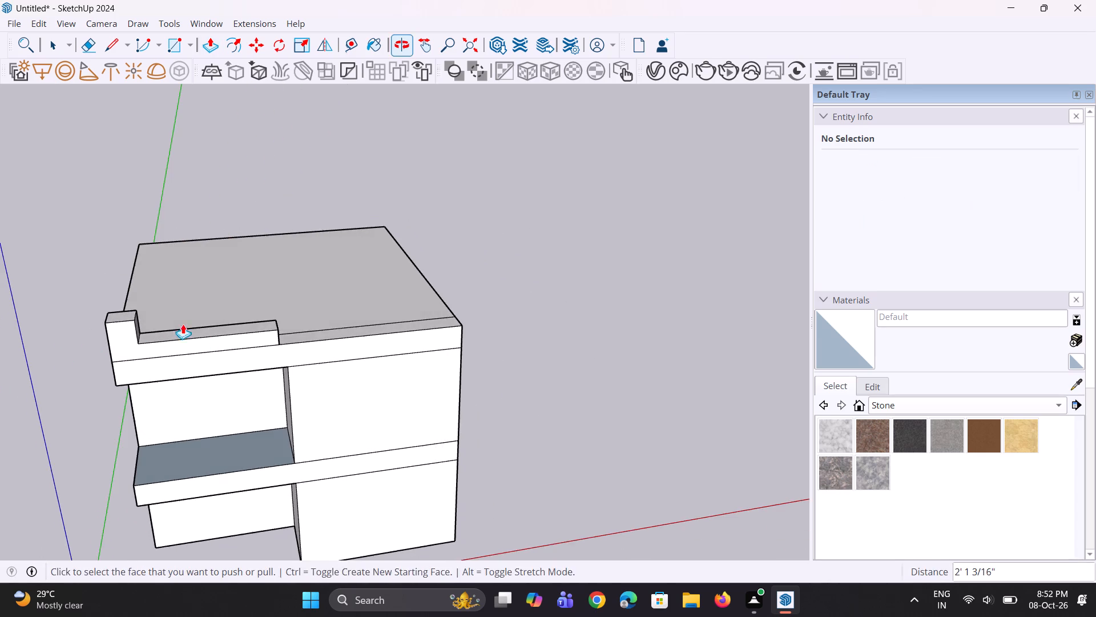
Push/Pull the low parapet's inner end face back about 4 5/16" to shorten the parapet.
{"action": "middle_click_drag", "start_coordinate": [303, 324], "coordinate": [114, 366]}
{"action": "scroll", "coordinate": [234, 309], "scroll_direction": "up", "scroll_amount": 6}
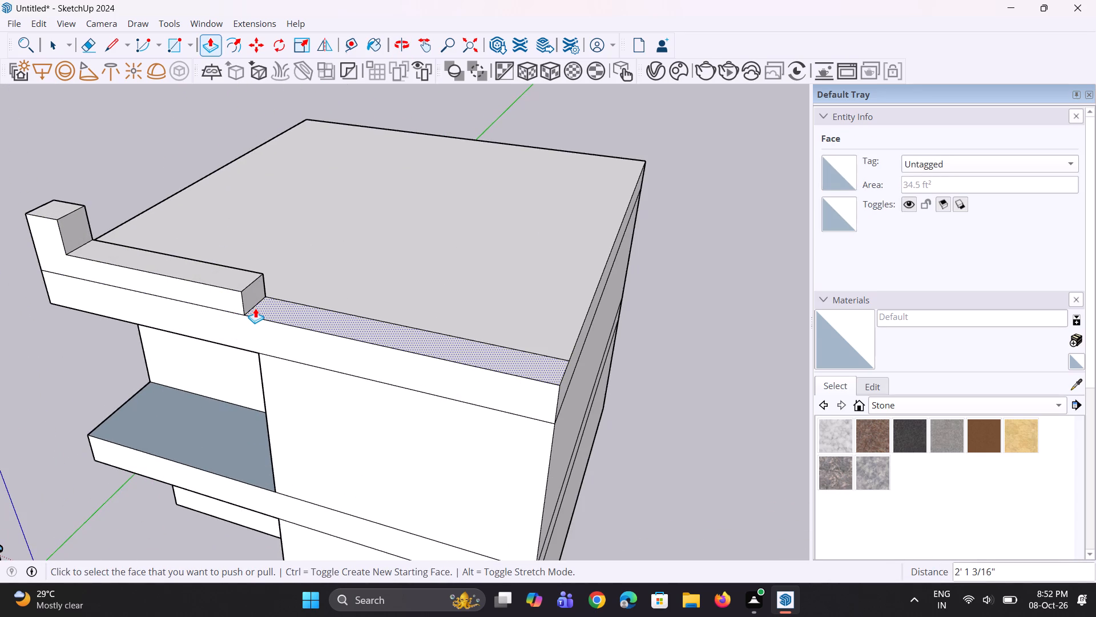
{"action": "left_click", "coordinate": [253, 299]}
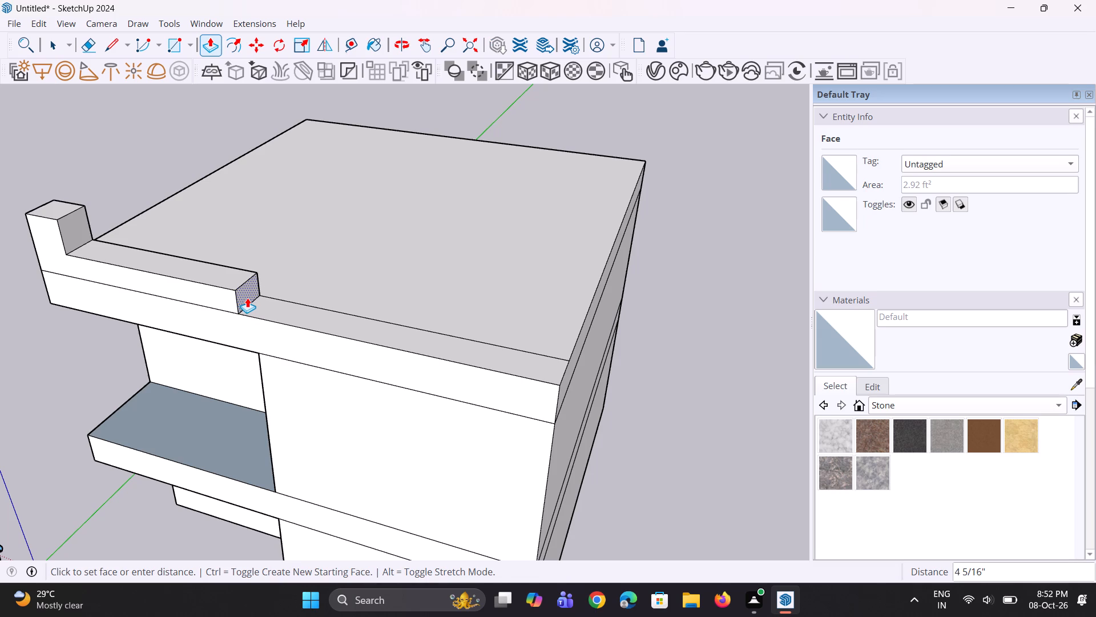
{"action": "left_click", "coordinate": [247, 298]}
Examine the shortened parapet, the remaining flat roof strip and the whole front of the building.
{"action": "scroll", "coordinate": [252, 294], "scroll_direction": "down", "scroll_amount": 4}
{"action": "middle_click_drag", "start_coordinate": [296, 318], "coordinate": [464, 274]}
{"action": "scroll", "coordinate": [396, 298], "scroll_direction": "up", "scroll_amount": 2}
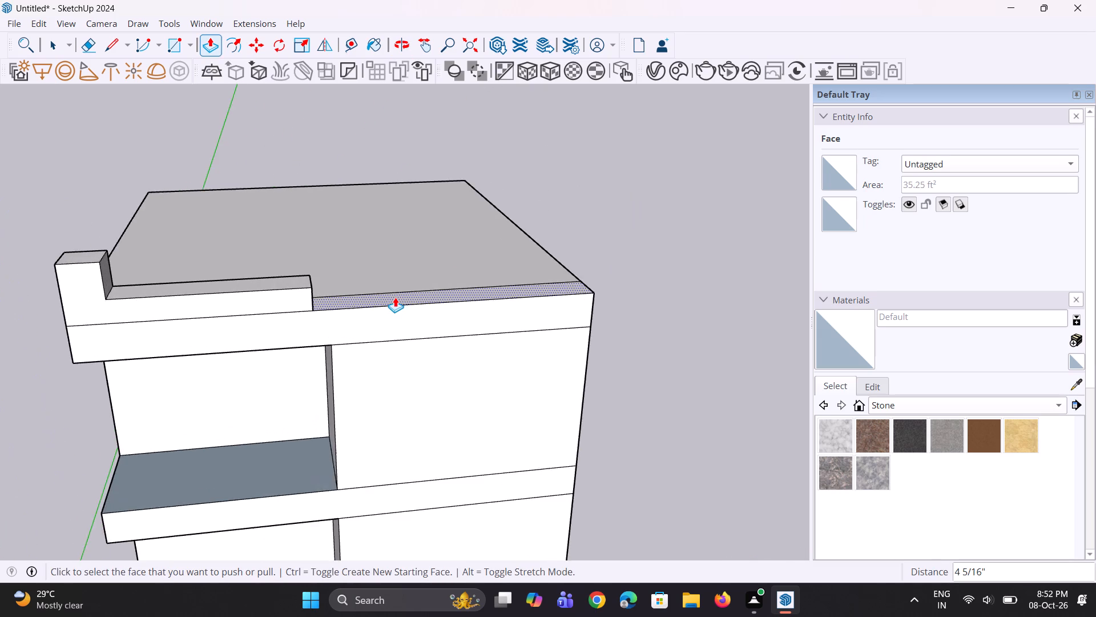
{"action": "scroll", "coordinate": [395, 297], "scroll_direction": "down", "scroll_amount": 4}
{"action": "middle_click_drag", "start_coordinate": [392, 303], "coordinate": [376, 334]}
{"action": "scroll", "coordinate": [373, 333], "scroll_direction": "down", "scroll_amount": 3}
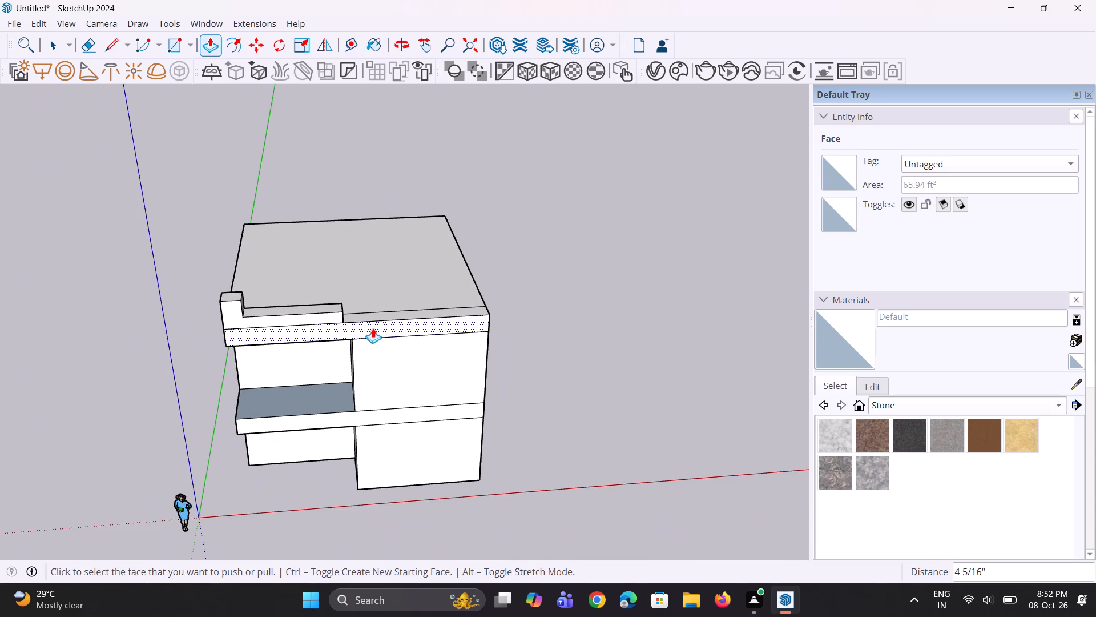
{"action": "middle_click_drag", "start_coordinate": [373, 328], "coordinate": [363, 335]}
{"action": "scroll", "coordinate": [358, 333], "scroll_direction": "down", "scroll_amount": 3}
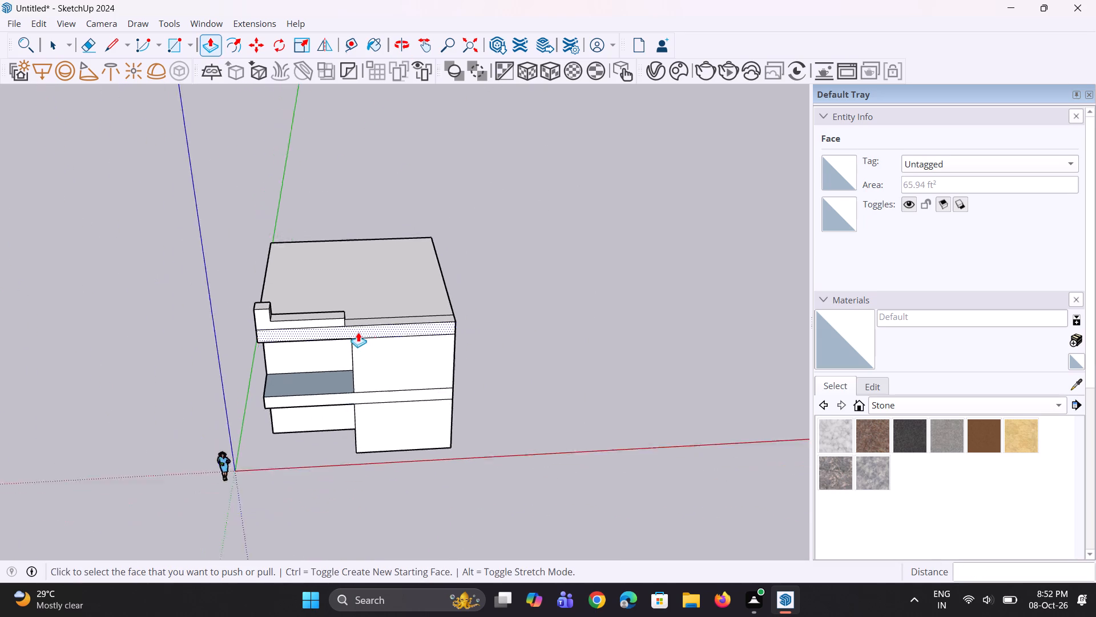
{"action": "scroll", "coordinate": [358, 332], "scroll_direction": "down", "scroll_amount": 5}
{"action": "middle_click_drag", "start_coordinate": [354, 324], "coordinate": [341, 352]}
{"action": "scroll", "coordinate": [308, 328], "scroll_direction": "up", "scroll_amount": 8}
{"action": "middle_click_drag", "start_coordinate": [293, 324], "coordinate": [293, 324]}
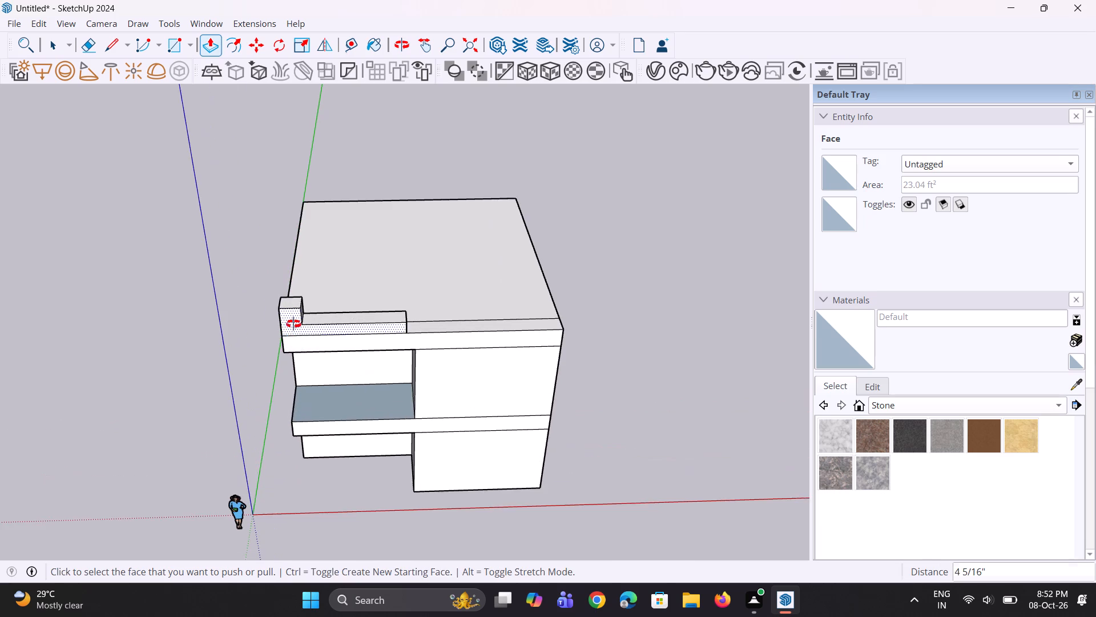
{"action": "middle_click_drag", "start_coordinate": [293, 324], "coordinate": [290, 313]}
{"action": "middle_click_drag", "start_coordinate": [305, 310], "coordinate": [325, 307]}
{"action": "scroll", "coordinate": [325, 307], "scroll_direction": "up", "scroll_amount": 1}
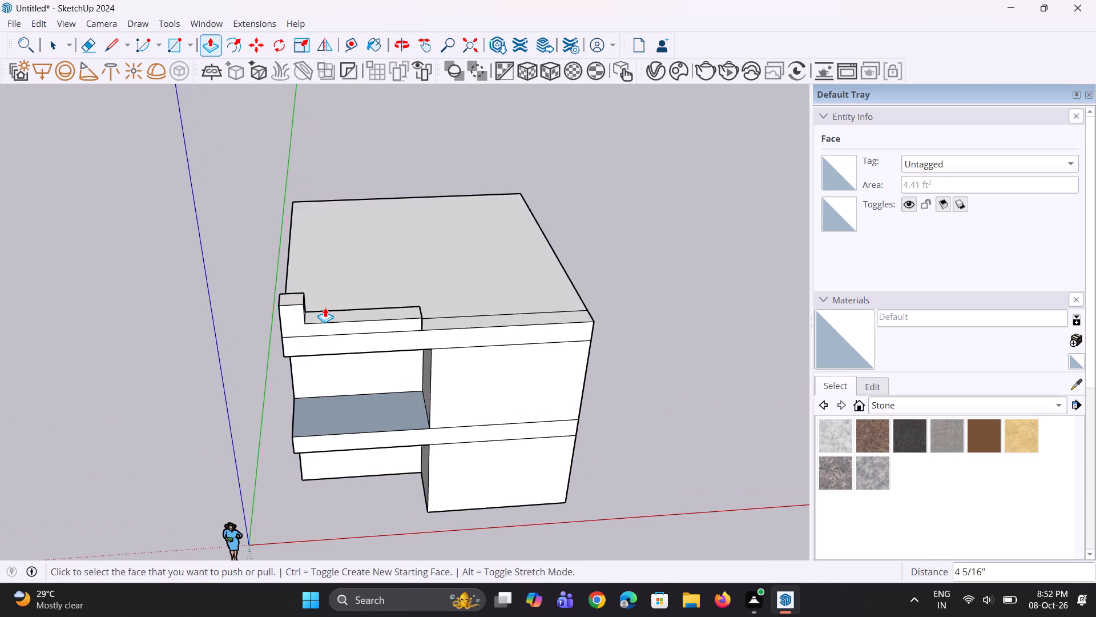
{"action": "middle_click_drag", "start_coordinate": [315, 324], "coordinate": [303, 307]}
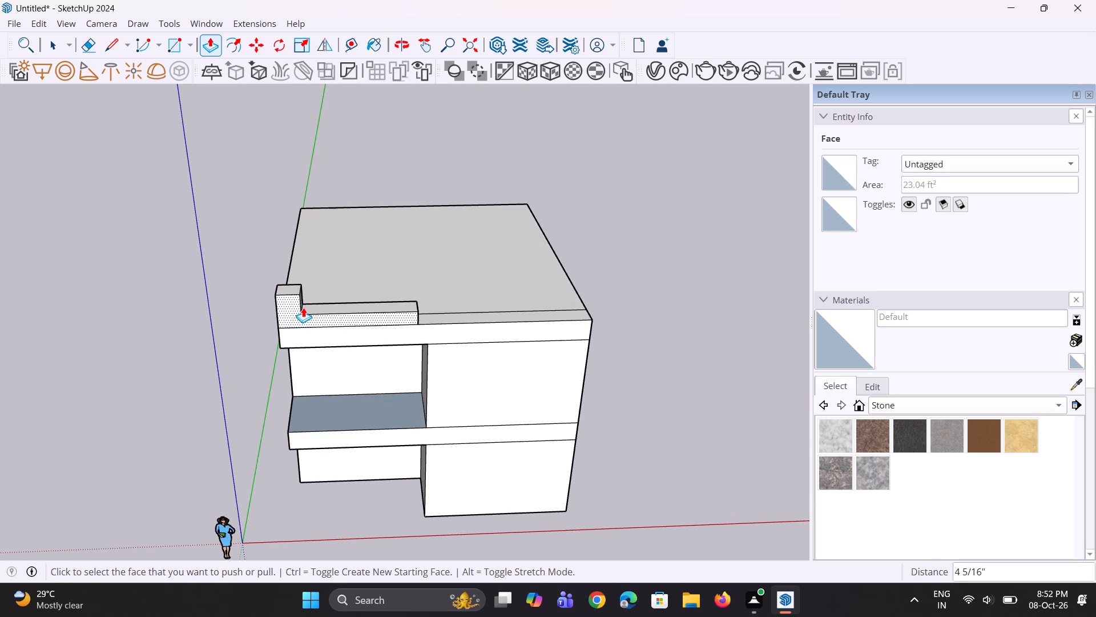
{"action": "scroll", "coordinate": [303, 307], "scroll_direction": "down", "scroll_amount": 3}
{"action": "middle_click_drag", "start_coordinate": [308, 314], "coordinate": [305, 270]}
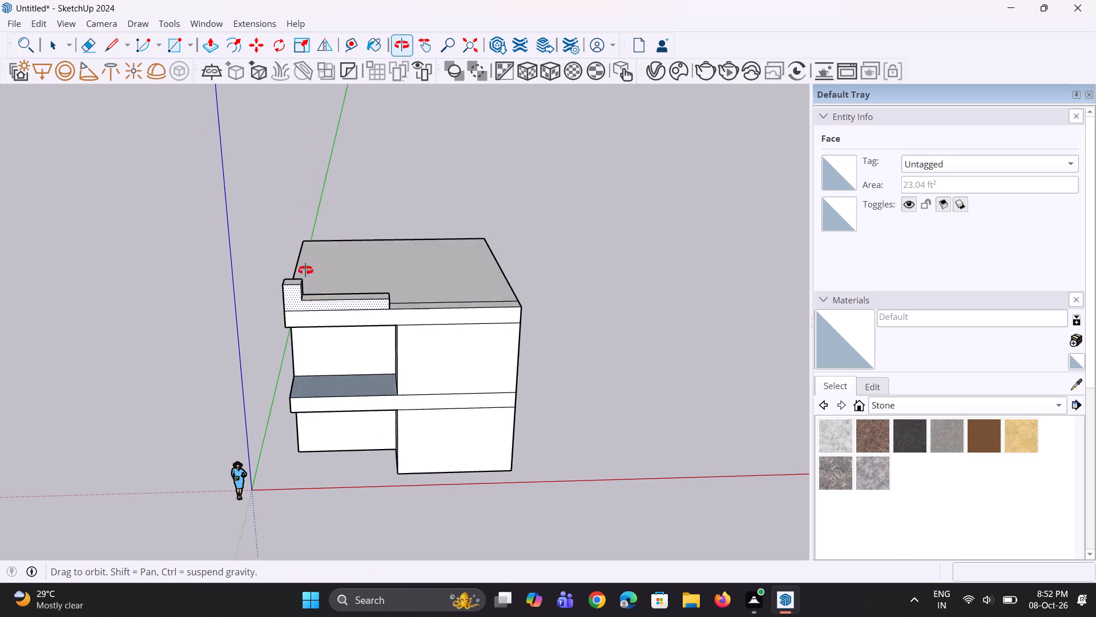
{"action": "middle_click_drag", "start_coordinate": [305, 270], "coordinate": [305, 269]}
Push/Pull the remaining flat part of the roof's front strip up about 9' 11 3/16" as a tall front wall.
{"action": "scroll", "coordinate": [388, 314], "scroll_direction": "up", "scroll_amount": 2}
{"action": "middle_click_drag", "start_coordinate": [402, 314], "coordinate": [396, 326]}
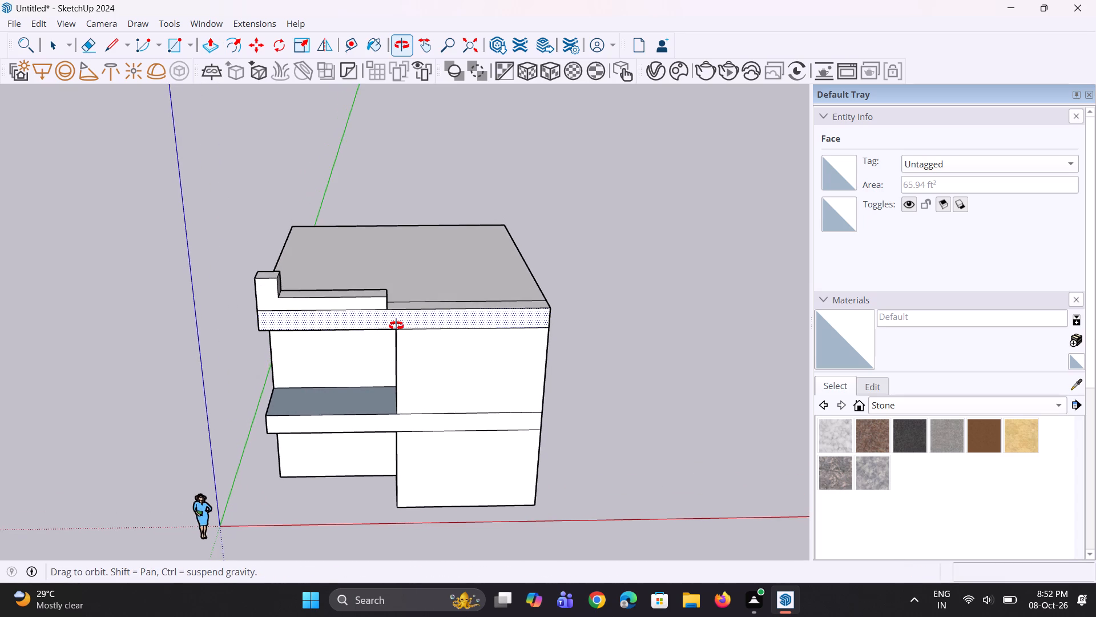
{"action": "middle_click_drag", "start_coordinate": [396, 326], "coordinate": [381, 331]}
{"action": "left_click", "coordinate": [420, 307]}
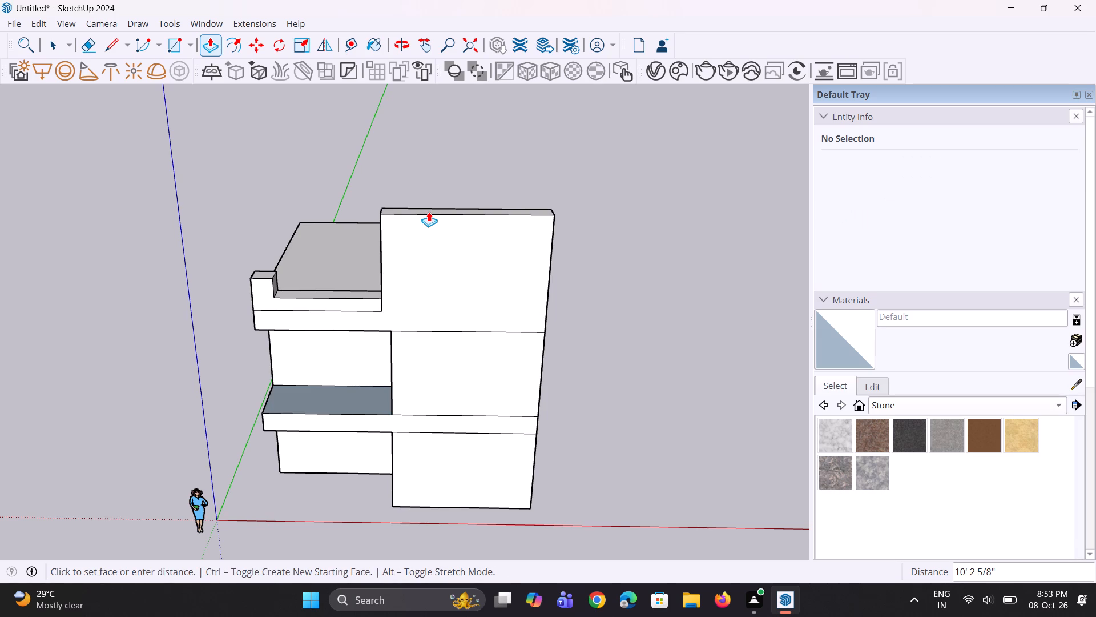
{"action": "left_click", "coordinate": [429, 214]}
Draw a long rectangle about 15' 4" by 1' 4 3/16" across the upper part of the tall rooftop wall's front face.
{"action": "middle_click_drag", "start_coordinate": [425, 288], "coordinate": [446, 296]}
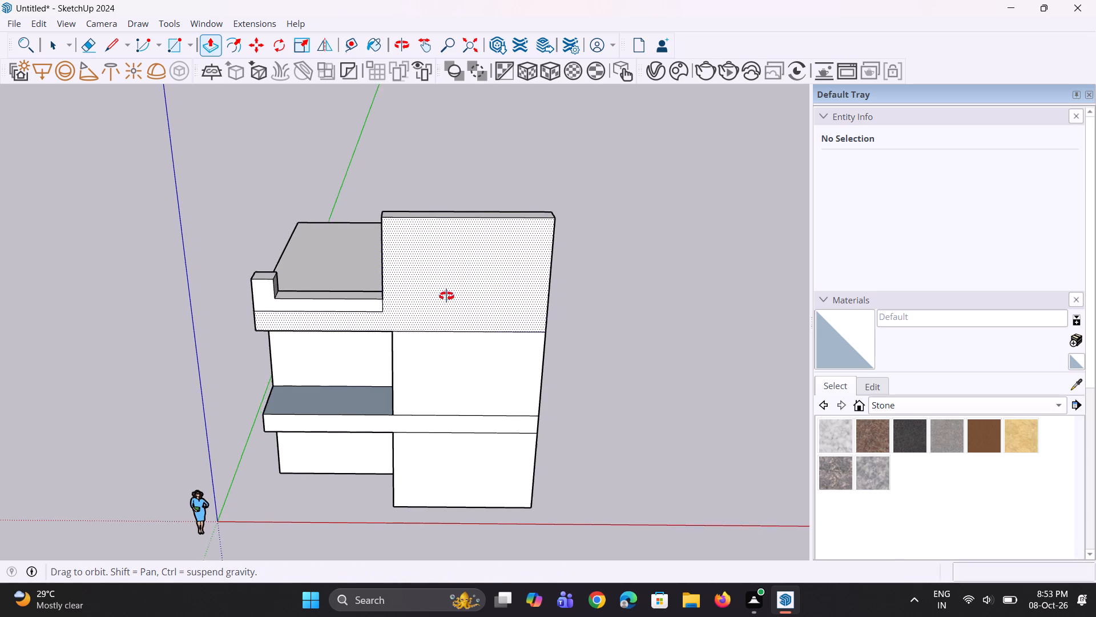
{"action": "middle_click_drag", "start_coordinate": [446, 296], "coordinate": [468, 253]}
{"action": "scroll", "coordinate": [460, 278], "scroll_direction": "down", "scroll_amount": 1}
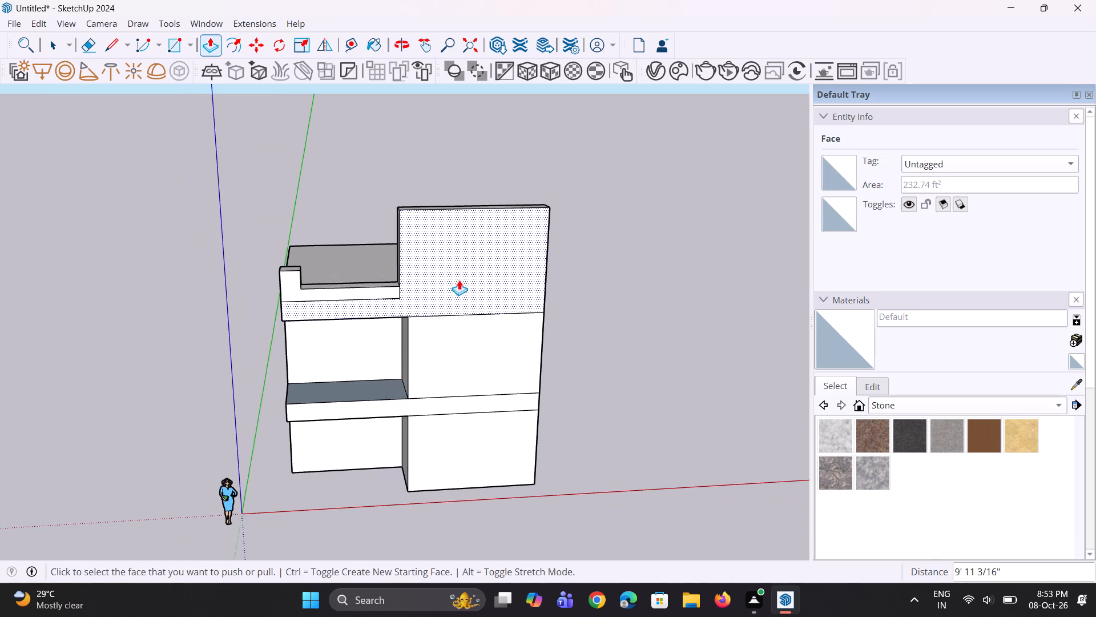
{"action": "middle_click_drag", "start_coordinate": [458, 280], "coordinate": [575, 269]}
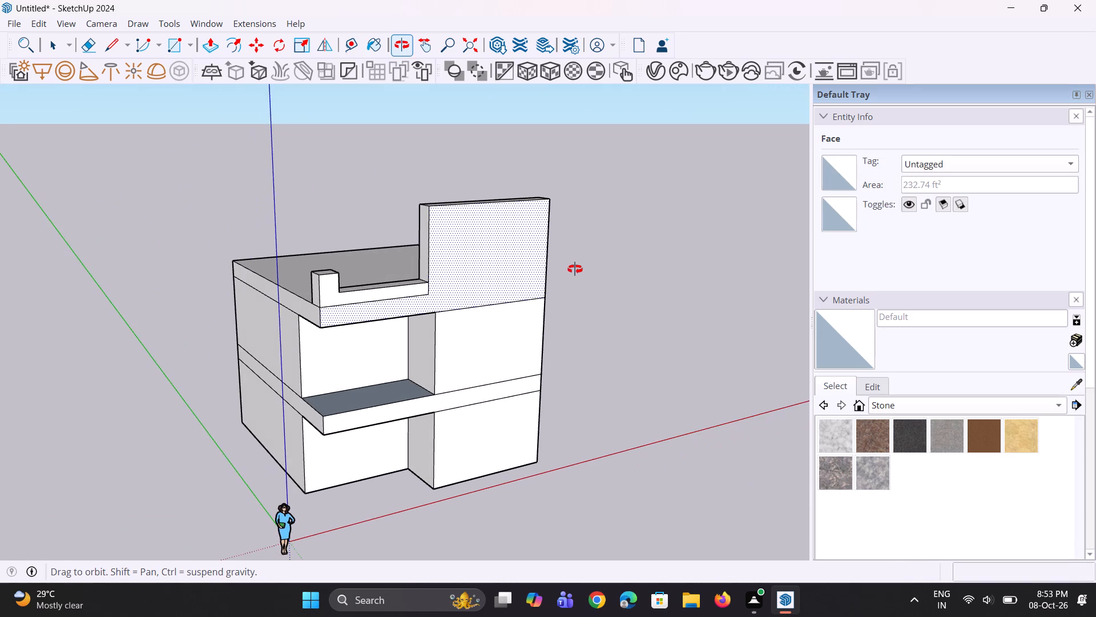
{"action": "middle_click_drag", "start_coordinate": [575, 269], "coordinate": [490, 319]}
{"action": "scroll", "coordinate": [436, 273], "scroll_direction": "up", "scroll_amount": 2}
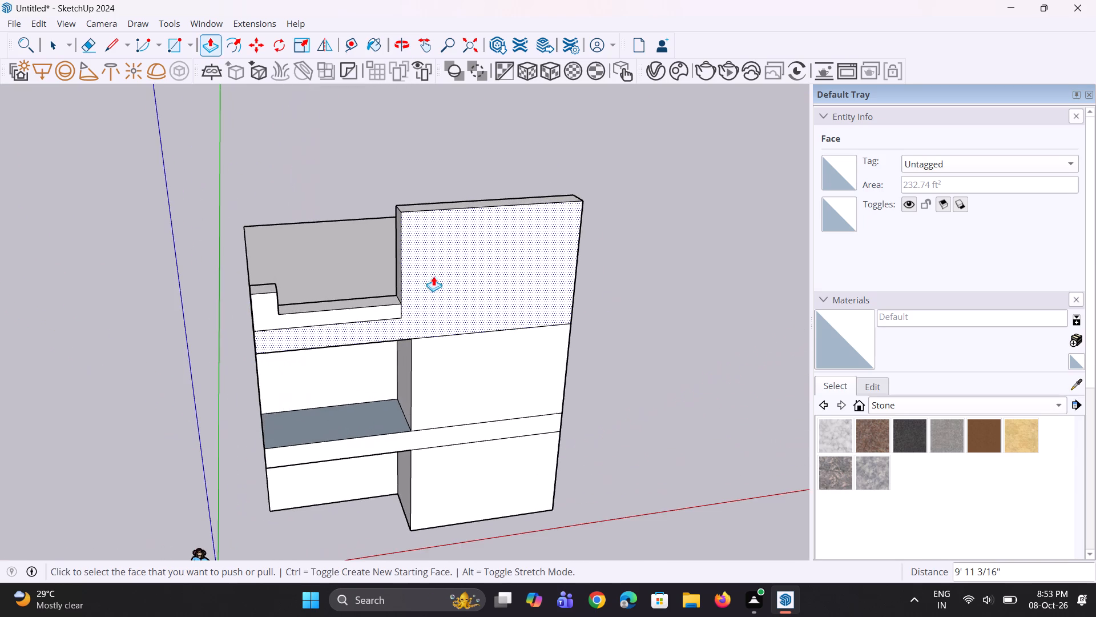
{"action": "middle_click_drag", "start_coordinate": [431, 279], "coordinate": [413, 268]}
{"action": "key", "text": "space"}
{"action": "key", "text": "space"}
{"action": "key", "text": "r"}
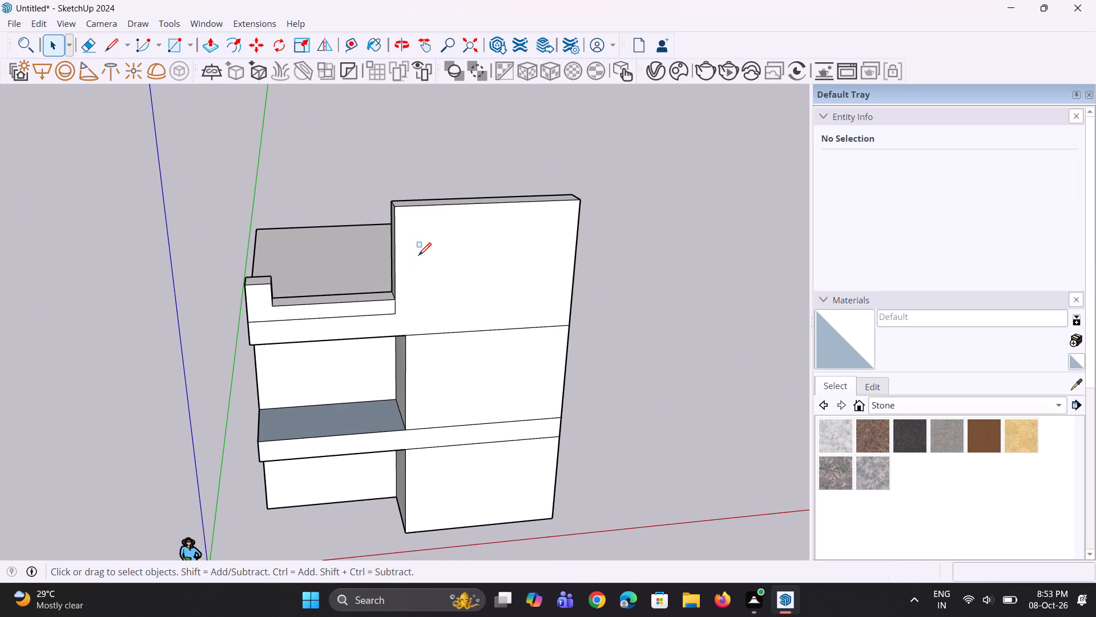
{"action": "left_click", "coordinate": [402, 233]}
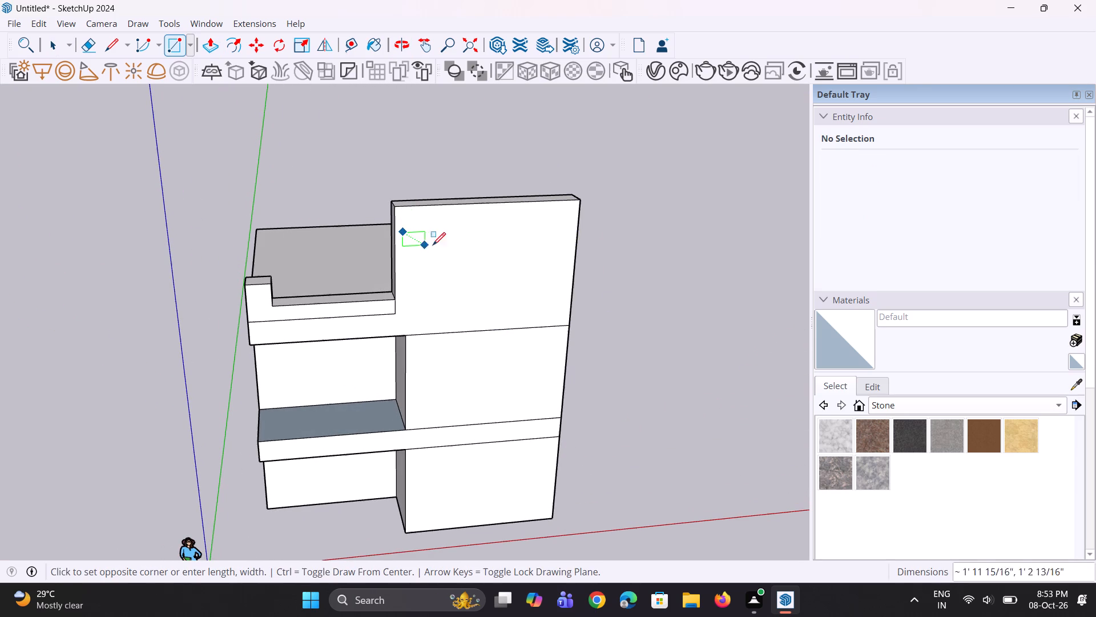
{"action": "left_click", "coordinate": [569, 241]}
{"action": "middle_click_drag", "start_coordinate": [534, 268], "coordinate": [480, 237]}
{"action": "key", "text": "space"}
Move the rectangle on the tall wall's front face straight up about 7 11/16".
{"action": "scroll", "coordinate": [477, 235], "scroll_direction": "up", "scroll_amount": 2}
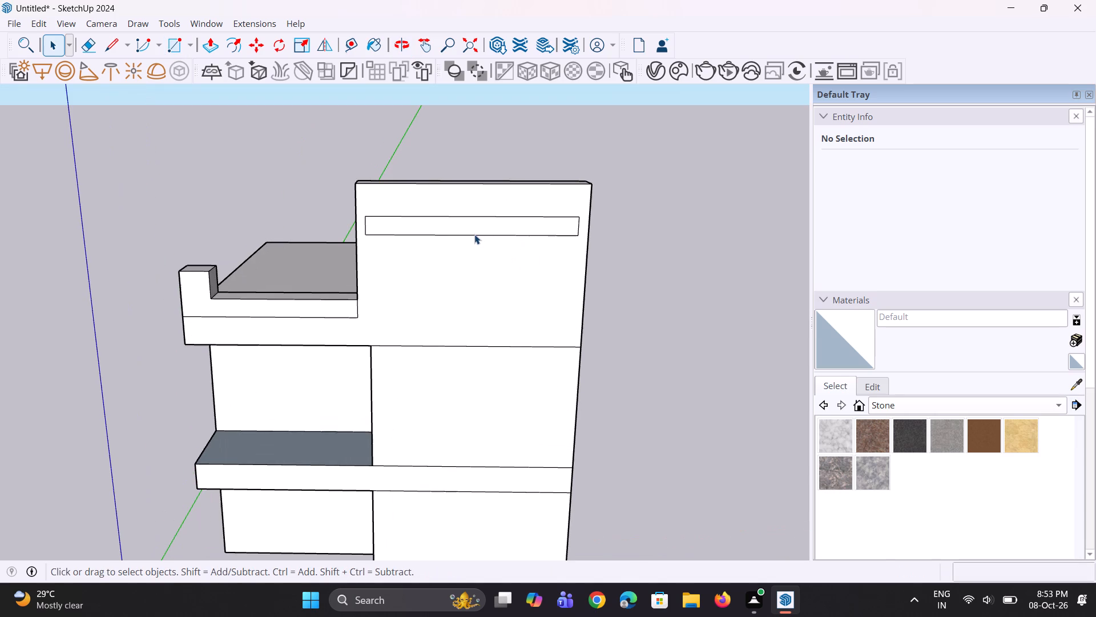
{"action": "left_click", "coordinate": [473, 230]}
{"action": "scroll", "coordinate": [429, 253], "scroll_direction": "up", "scroll_amount": 1}
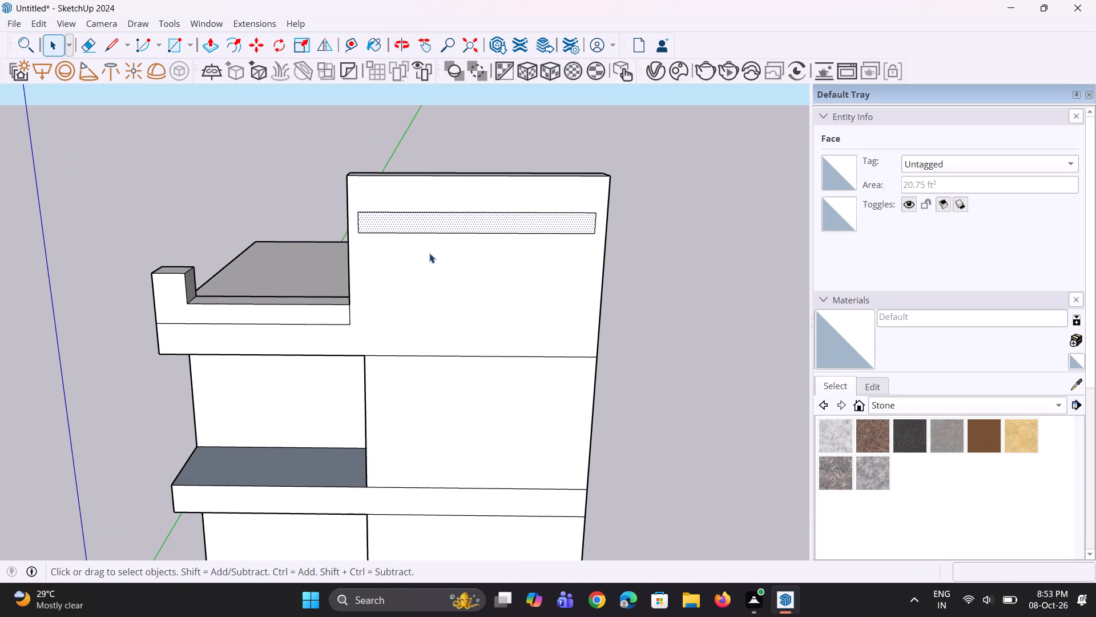
{"action": "key", "text": "m"}
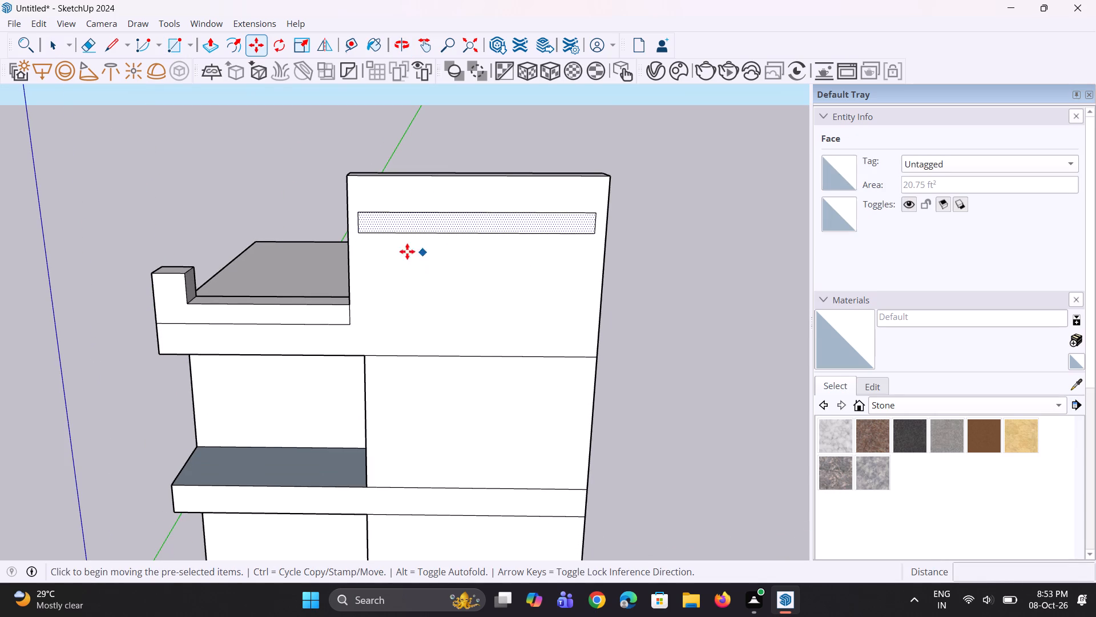
{"action": "left_click", "coordinate": [356, 216]}
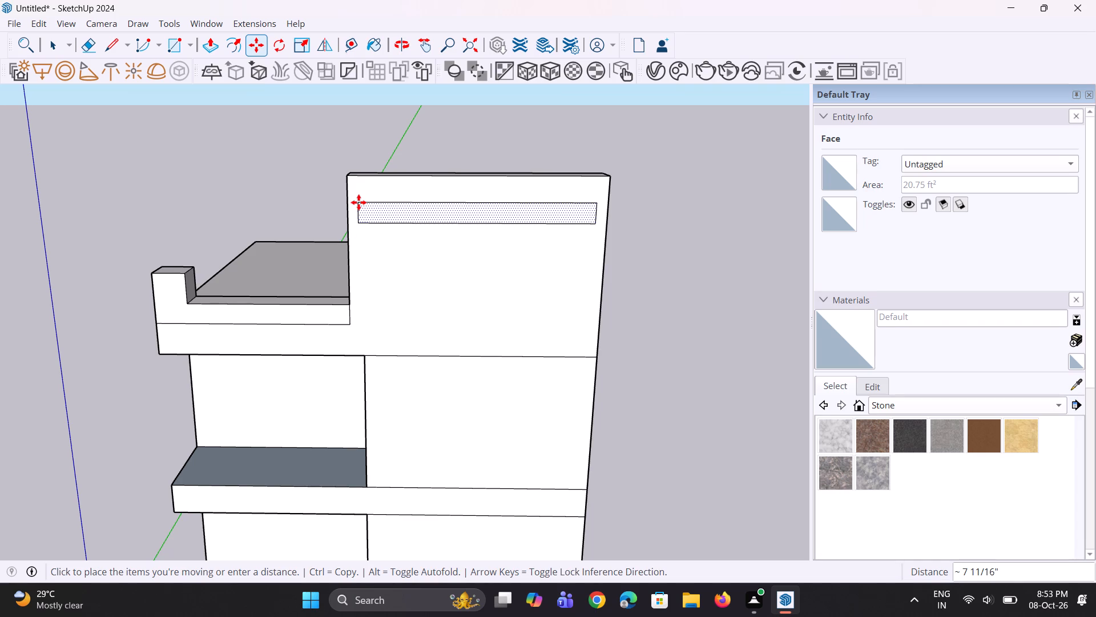
{"action": "left_click", "coordinate": [359, 202]}
{"action": "middle_click_drag", "start_coordinate": [477, 237], "coordinate": [441, 231]}
{"action": "key", "text": "space"}
{"action": "key", "text": "space"}
{"action": "left_click", "coordinate": [639, 296]}
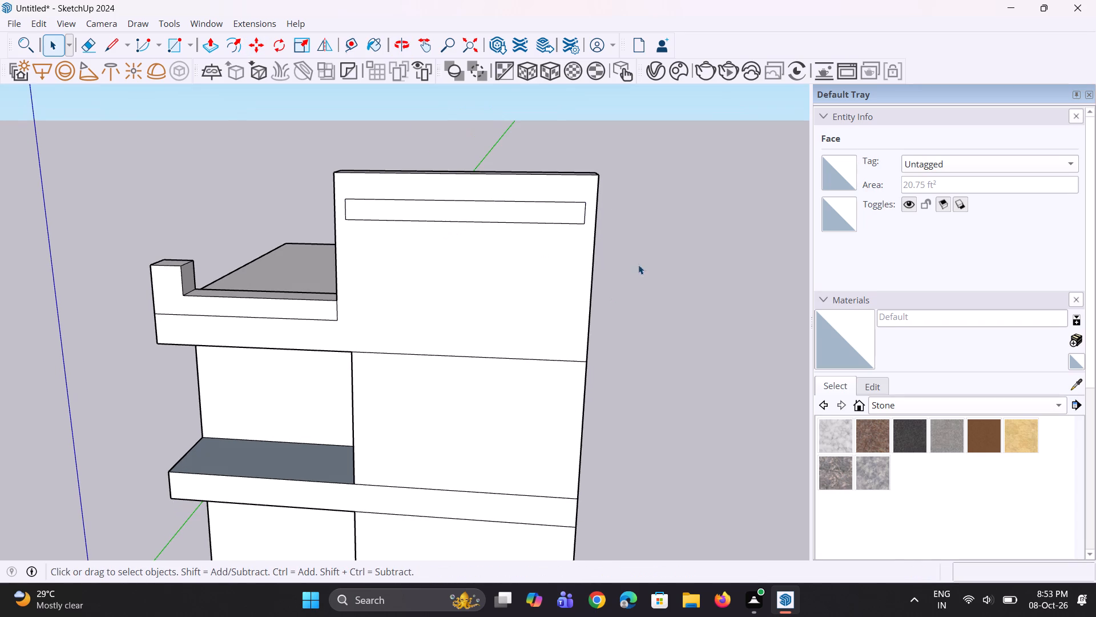
Move the rectangle's outer short edge about 8 5/16" onto the tall wall's outer vertical edge.
{"action": "scroll", "coordinate": [608, 233], "scroll_direction": "up", "scroll_amount": 6}
{"action": "left_click", "coordinate": [562, 200]}
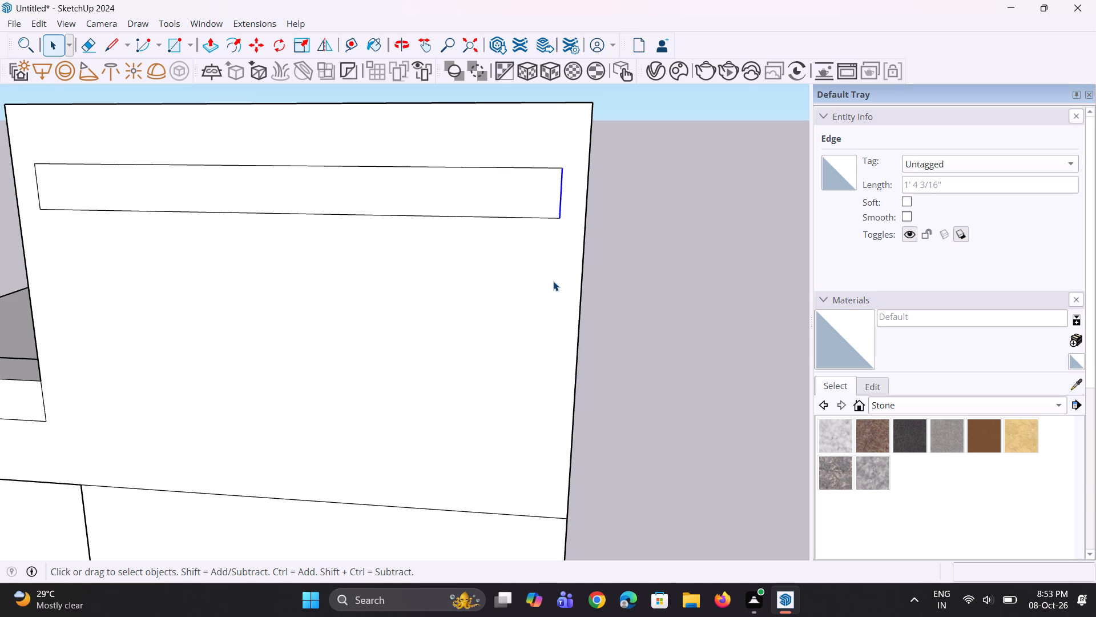
{"action": "key", "text": "m"}
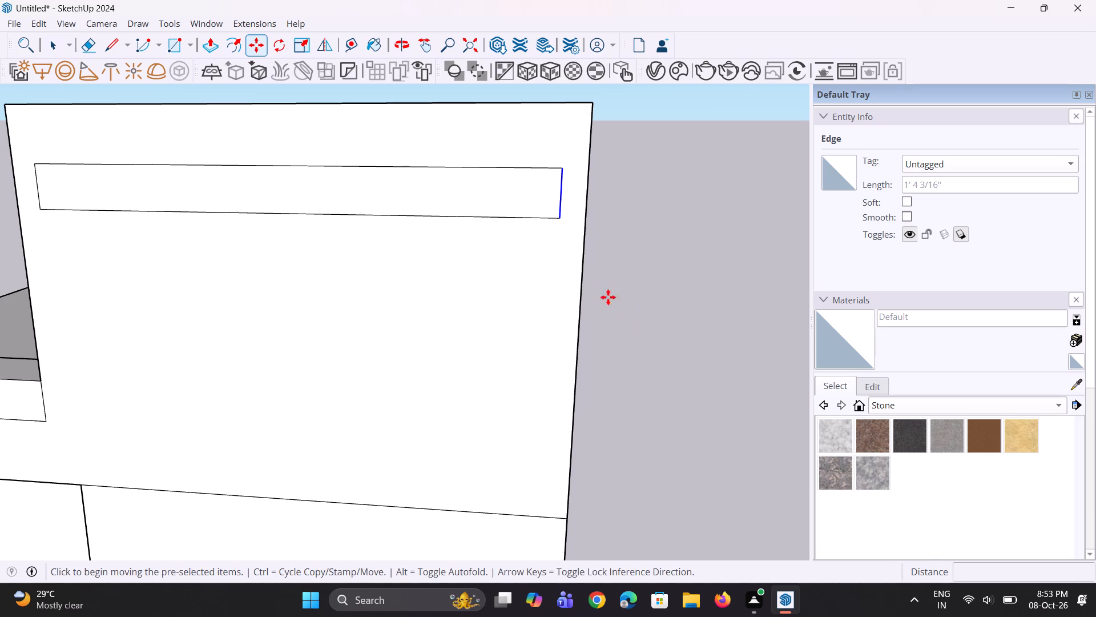
{"action": "scroll", "coordinate": [576, 272], "scroll_direction": "up", "scroll_amount": 2}
{"action": "left_click", "coordinate": [557, 213]}
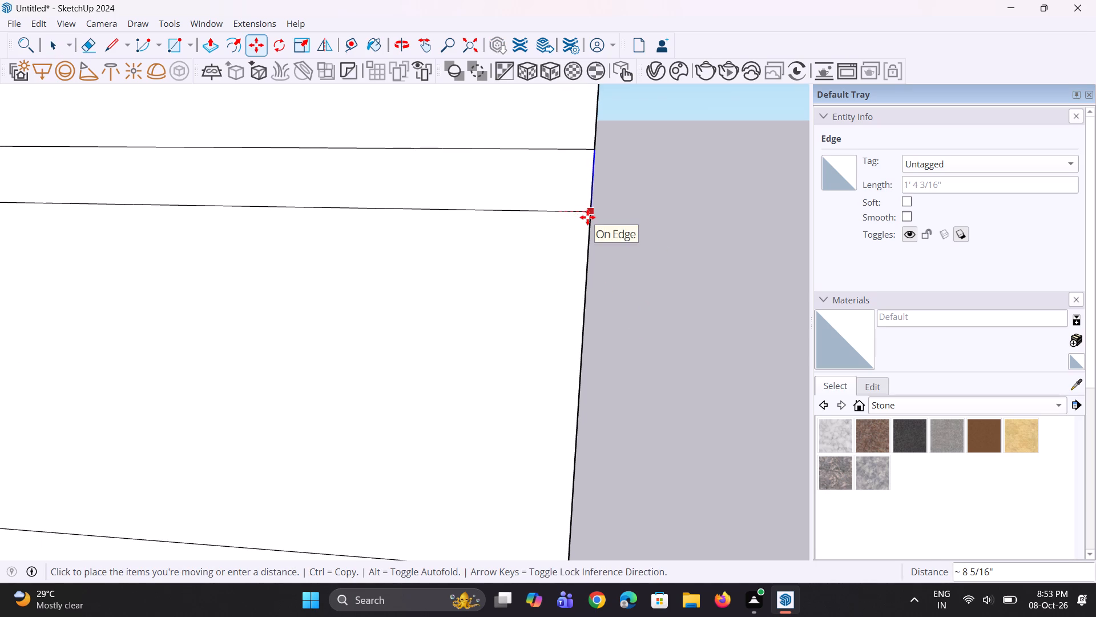
{"action": "left_click", "coordinate": [587, 217]}
{"action": "scroll", "coordinate": [727, 386], "scroll_direction": "down", "scroll_amount": 7}
{"action": "middle_click_drag", "start_coordinate": [335, 349], "coordinate": [411, 349]}
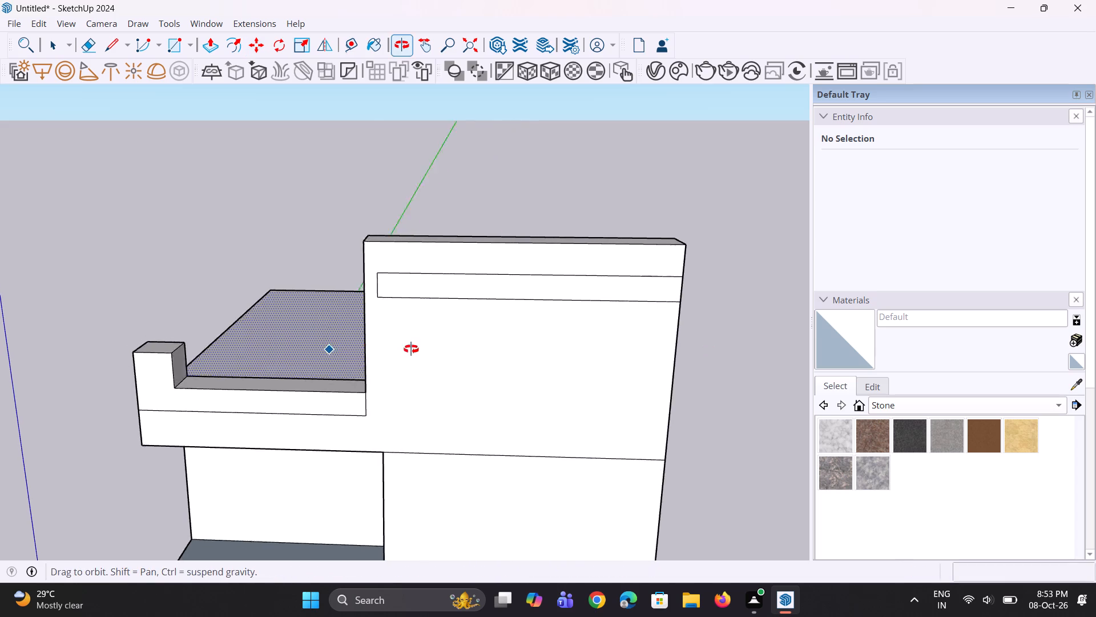
{"action": "middle_click_drag", "start_coordinate": [411, 349], "coordinate": [424, 351]}
{"action": "key", "text": "space"}
{"action": "key", "text": "space"}
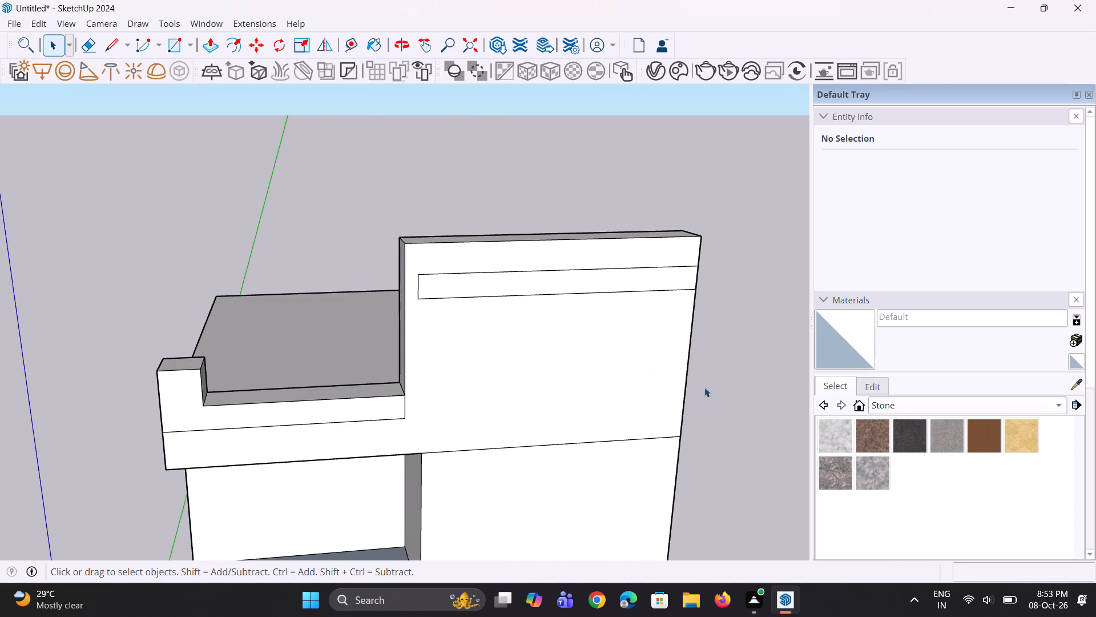
{"action": "left_click", "coordinate": [714, 391]}
Move the rectangle's other short edge onto the tall wall's inner vertical edge, beside the low parapet.
{"action": "scroll", "coordinate": [387, 301], "scroll_direction": "up", "scroll_amount": 5}
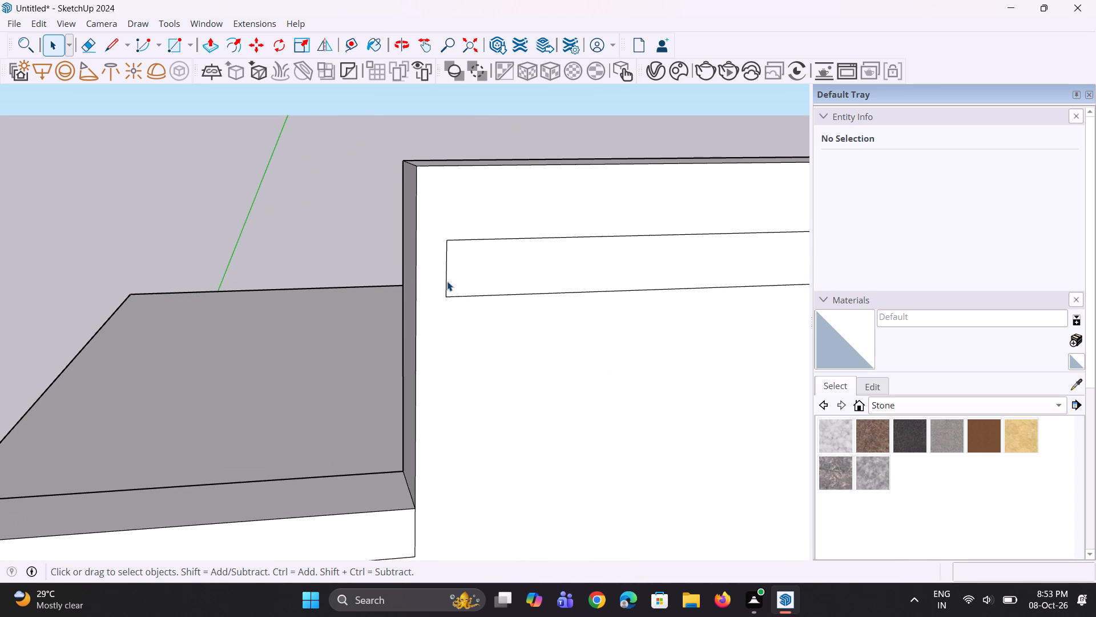
{"action": "left_click", "coordinate": [446, 281]}
{"action": "key", "text": "m"}
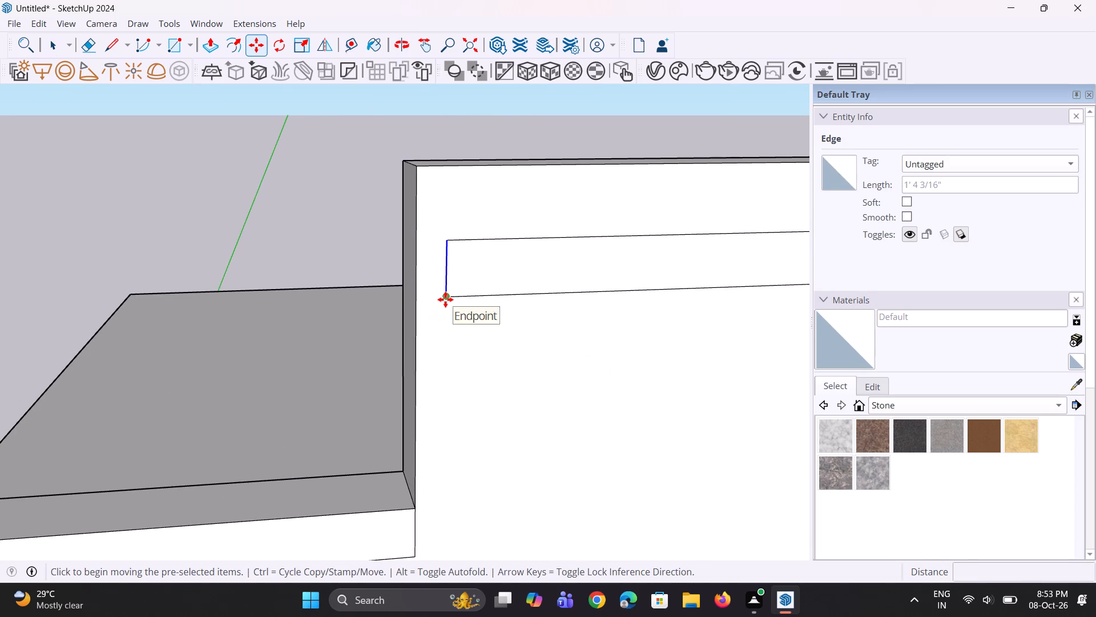
{"action": "left_click", "coordinate": [445, 299]}
{"action": "left_click", "coordinate": [409, 304]}
Push/Pull the full-width strip on the tall wall's front face outward 7 3/8" as a projecting band.
{"action": "scroll", "coordinate": [410, 321], "scroll_direction": "down", "scroll_amount": 4}
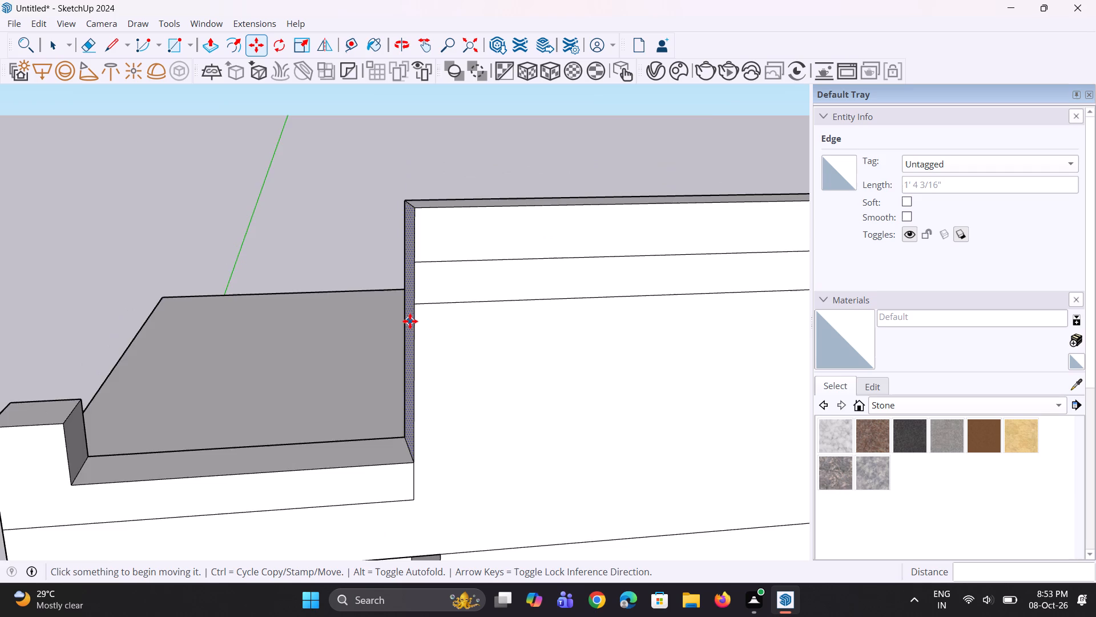
{"action": "scroll", "coordinate": [410, 321], "scroll_direction": "down", "scroll_amount": 3}
{"action": "middle_click_drag", "start_coordinate": [438, 338], "coordinate": [490, 357]}
{"action": "scroll", "coordinate": [430, 333], "scroll_direction": "down", "scroll_amount": 5}
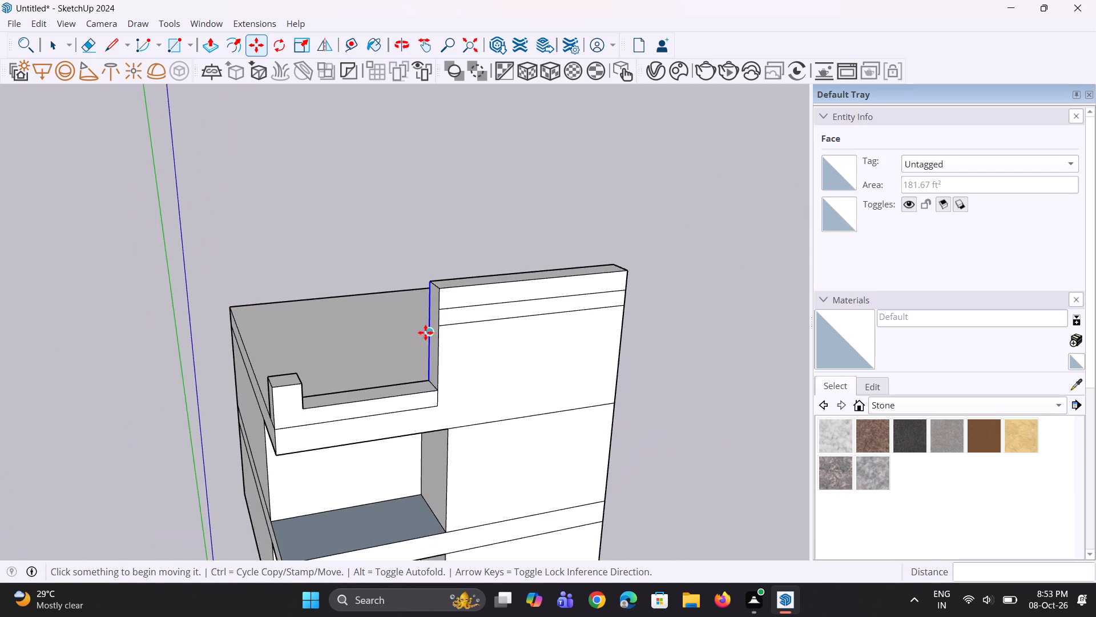
{"action": "middle_click_drag", "start_coordinate": [428, 338], "coordinate": [508, 333]}
{"action": "scroll", "coordinate": [434, 321], "scroll_direction": "up", "scroll_amount": 3}
{"action": "middle_click_drag", "start_coordinate": [450, 334], "coordinate": [509, 328]}
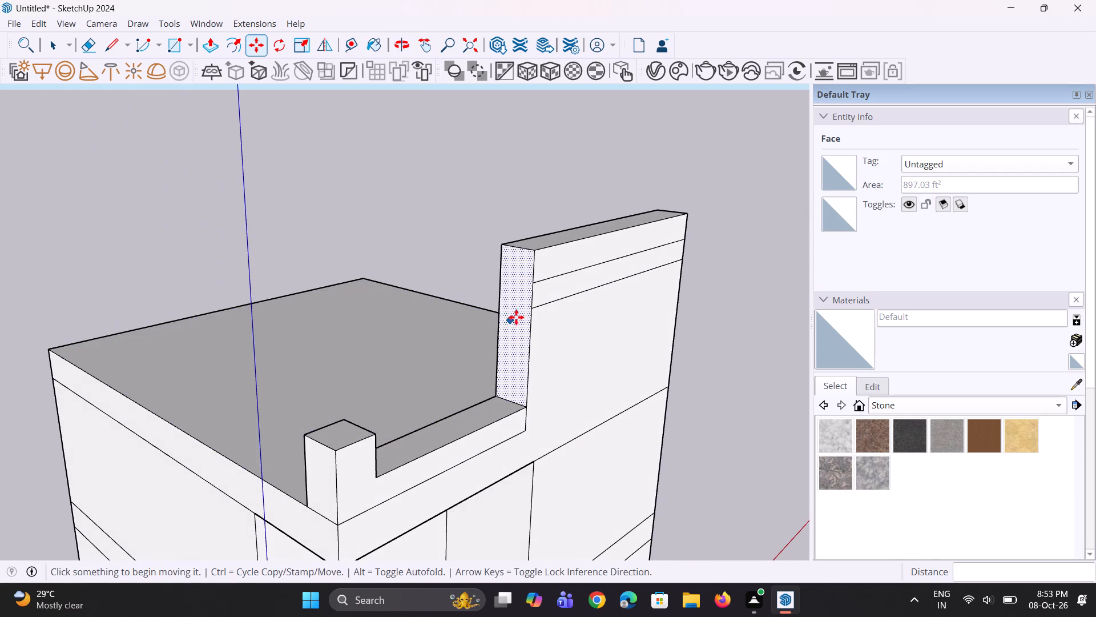
{"action": "key", "text": "p"}
{"action": "left_click", "coordinate": [555, 295]}
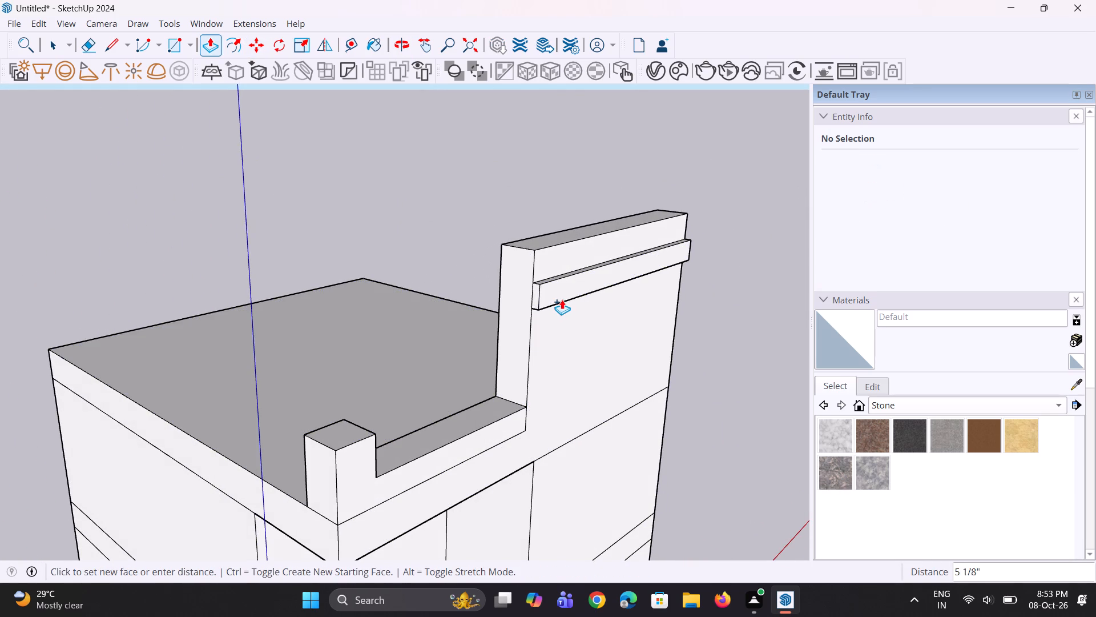
{"action": "left_click", "coordinate": [563, 305]}
Push/Pull the projecting band's inner end face out 6 1/2" beyond the tall wall's end.
{"action": "middle_click_drag", "start_coordinate": [540, 346], "coordinate": [579, 339]}
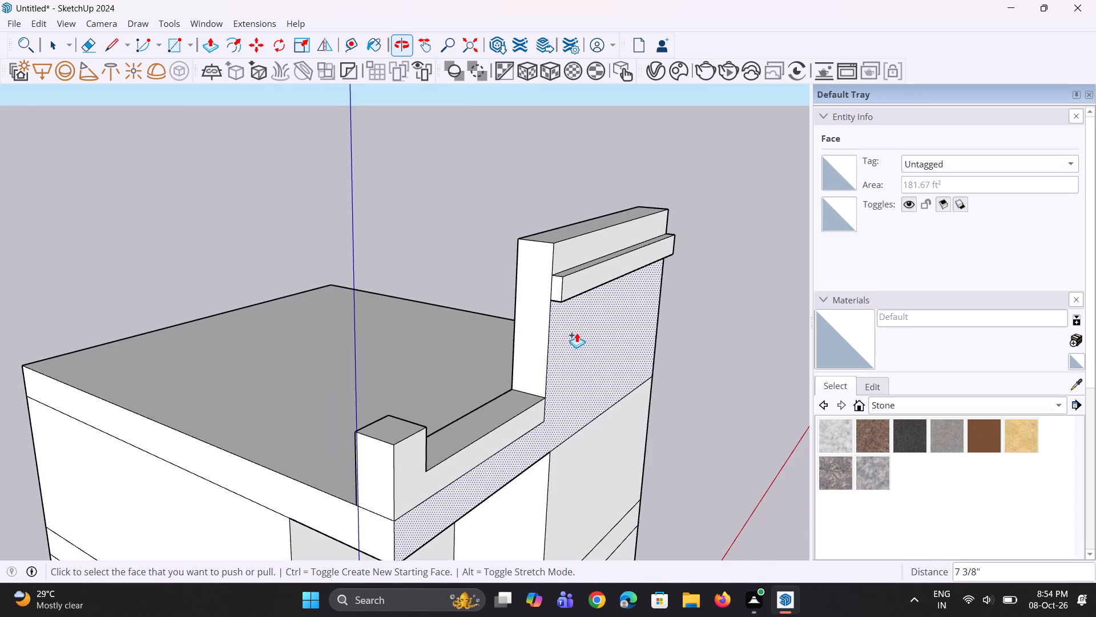
{"action": "scroll", "coordinate": [550, 293], "scroll_direction": "up", "scroll_amount": 5}
{"action": "left_click", "coordinate": [559, 297]}
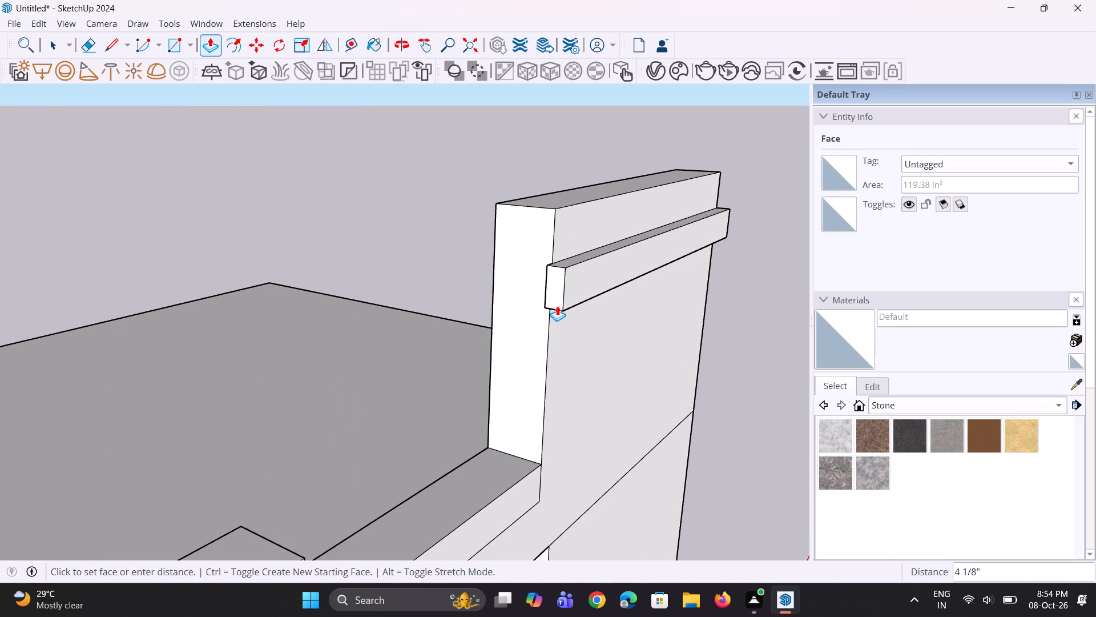
{"action": "left_click", "coordinate": [555, 308]}
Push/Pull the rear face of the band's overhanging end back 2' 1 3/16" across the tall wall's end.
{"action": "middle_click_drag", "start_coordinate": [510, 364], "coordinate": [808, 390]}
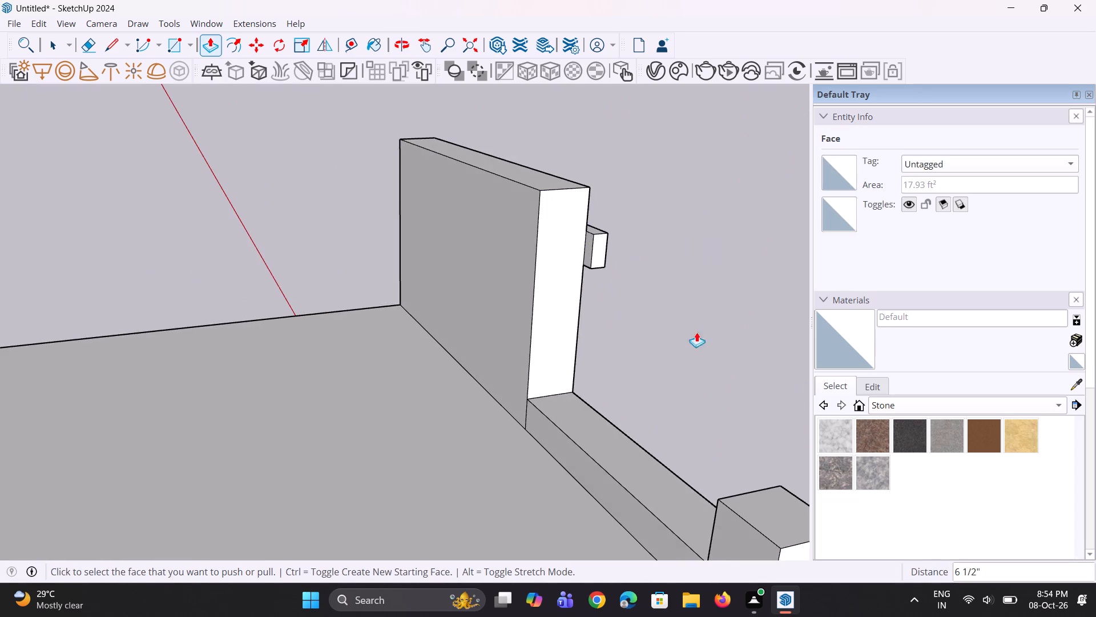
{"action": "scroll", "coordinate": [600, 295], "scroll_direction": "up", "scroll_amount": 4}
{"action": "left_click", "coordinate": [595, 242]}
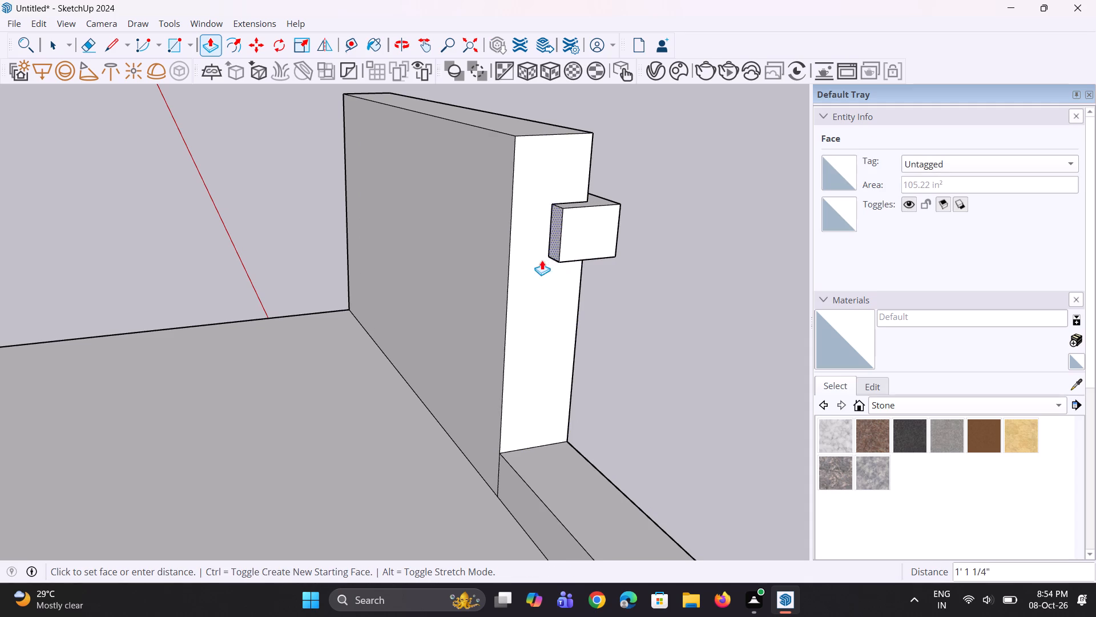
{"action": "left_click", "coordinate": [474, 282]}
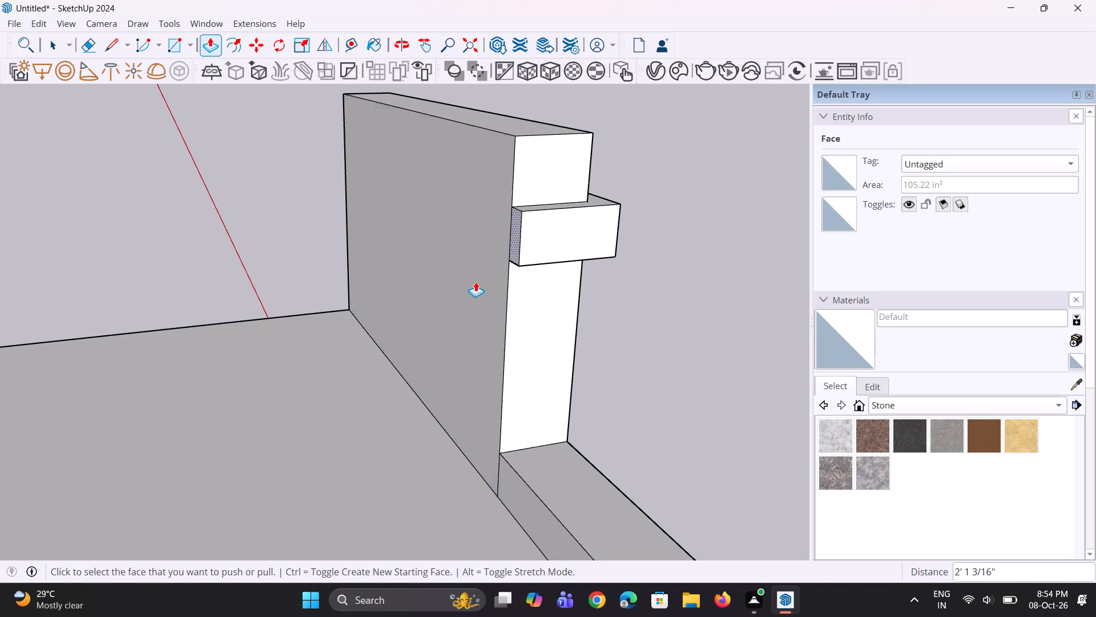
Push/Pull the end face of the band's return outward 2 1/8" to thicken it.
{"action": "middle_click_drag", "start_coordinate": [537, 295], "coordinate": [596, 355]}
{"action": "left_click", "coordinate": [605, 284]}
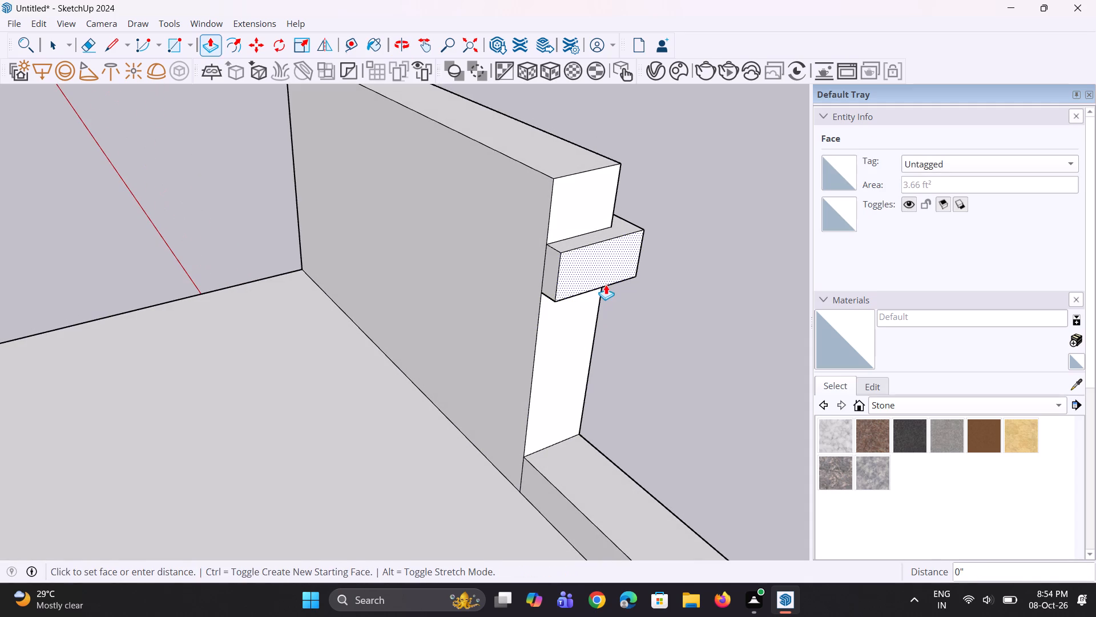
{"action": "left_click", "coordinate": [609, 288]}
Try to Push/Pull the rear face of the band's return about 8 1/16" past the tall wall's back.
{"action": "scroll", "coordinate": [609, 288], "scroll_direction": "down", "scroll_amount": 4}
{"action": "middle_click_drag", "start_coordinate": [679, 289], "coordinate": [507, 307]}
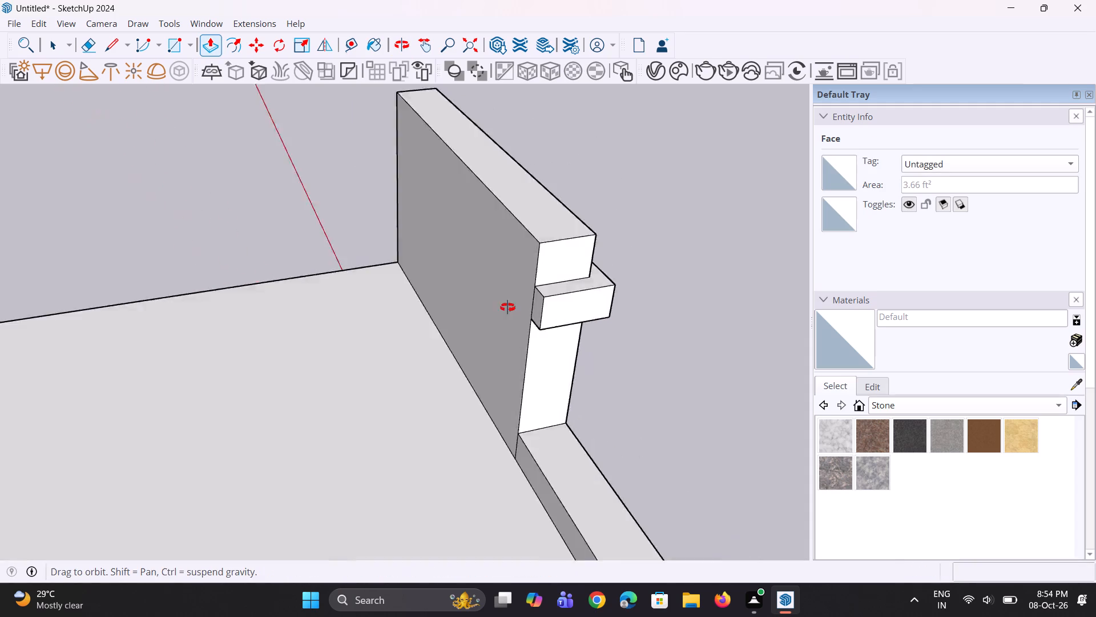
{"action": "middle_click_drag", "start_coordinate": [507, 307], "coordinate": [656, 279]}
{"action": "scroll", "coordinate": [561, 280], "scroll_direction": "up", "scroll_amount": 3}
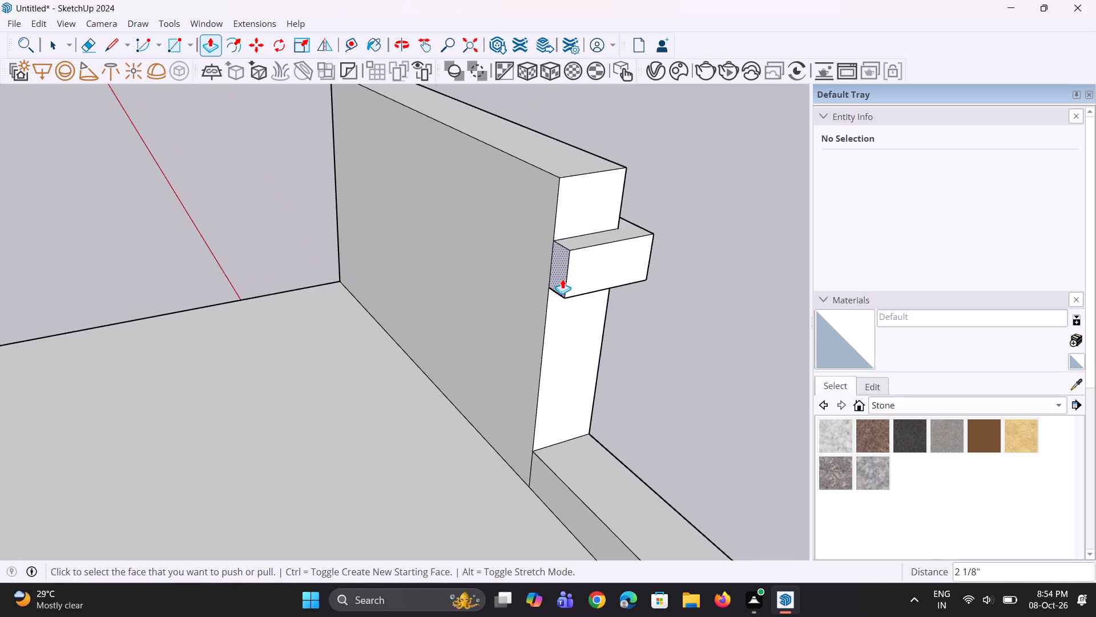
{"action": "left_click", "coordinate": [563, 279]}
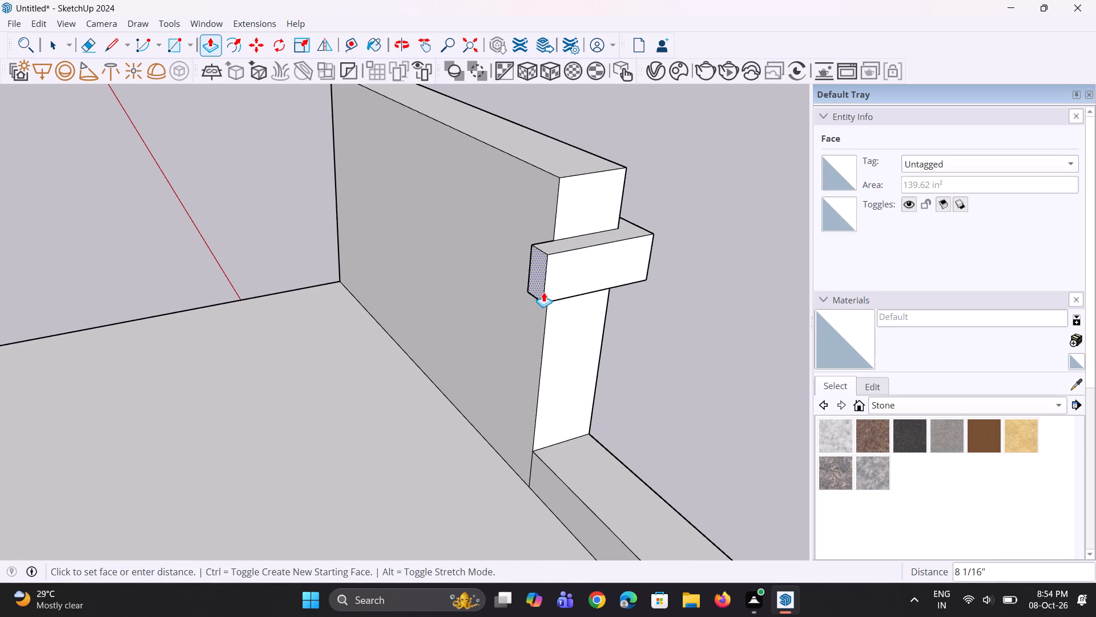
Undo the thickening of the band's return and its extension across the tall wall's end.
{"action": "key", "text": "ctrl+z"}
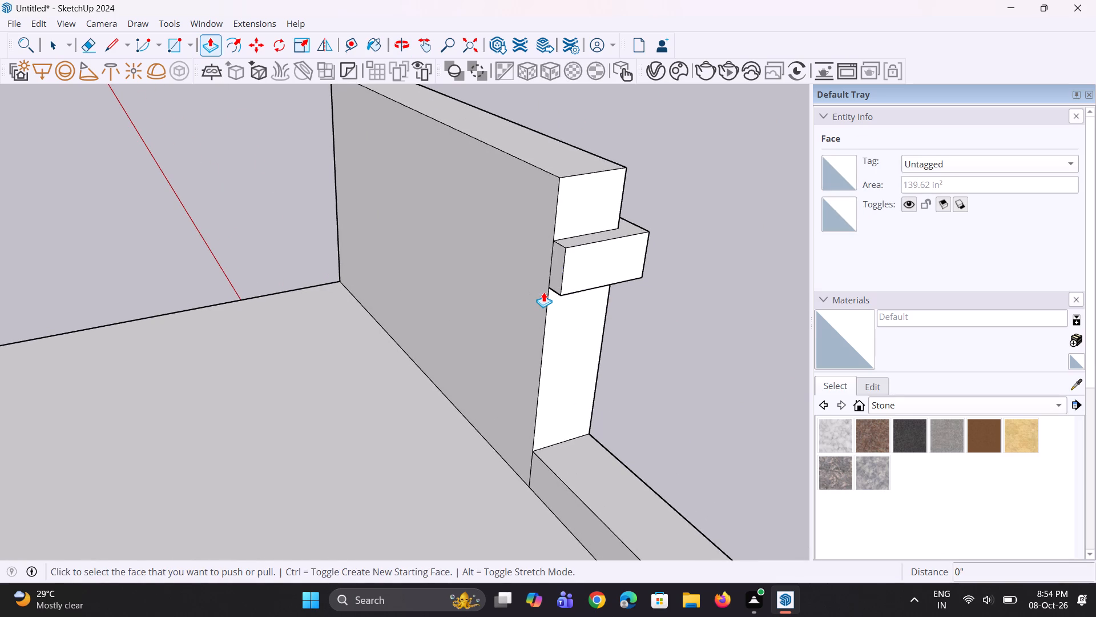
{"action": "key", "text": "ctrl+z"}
Push/Pull the projecting band's inner end face 2' 10 5/8" farther out, over the low parapet side.
{"action": "scroll", "coordinate": [632, 267], "scroll_direction": "up", "scroll_amount": 2}
{"action": "left_click", "coordinate": [633, 266]}
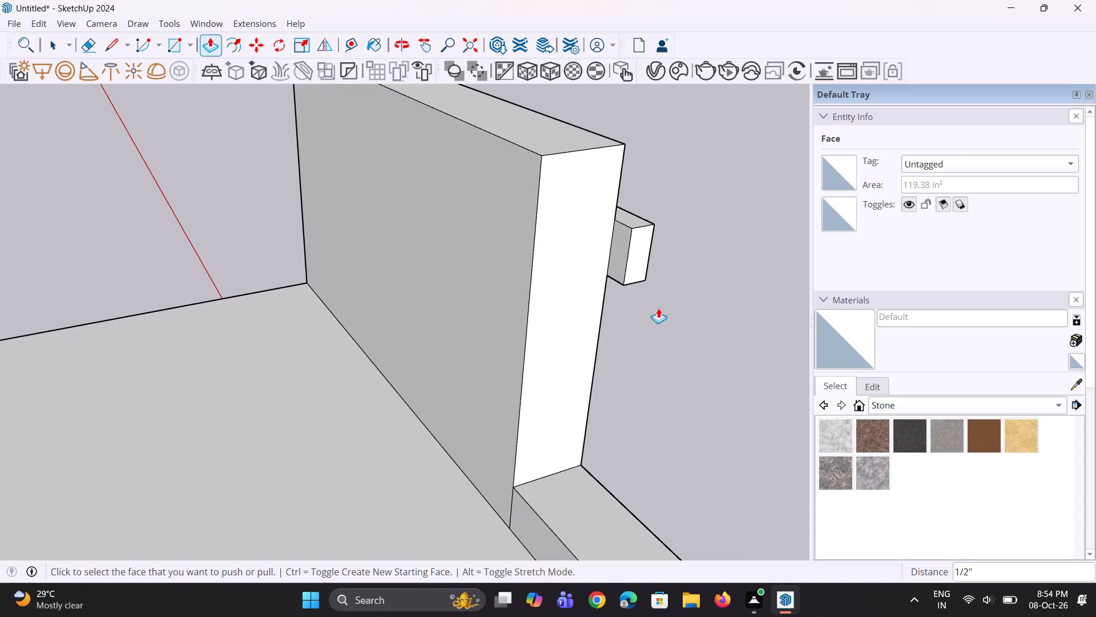
{"action": "left_click", "coordinate": [640, 267]}
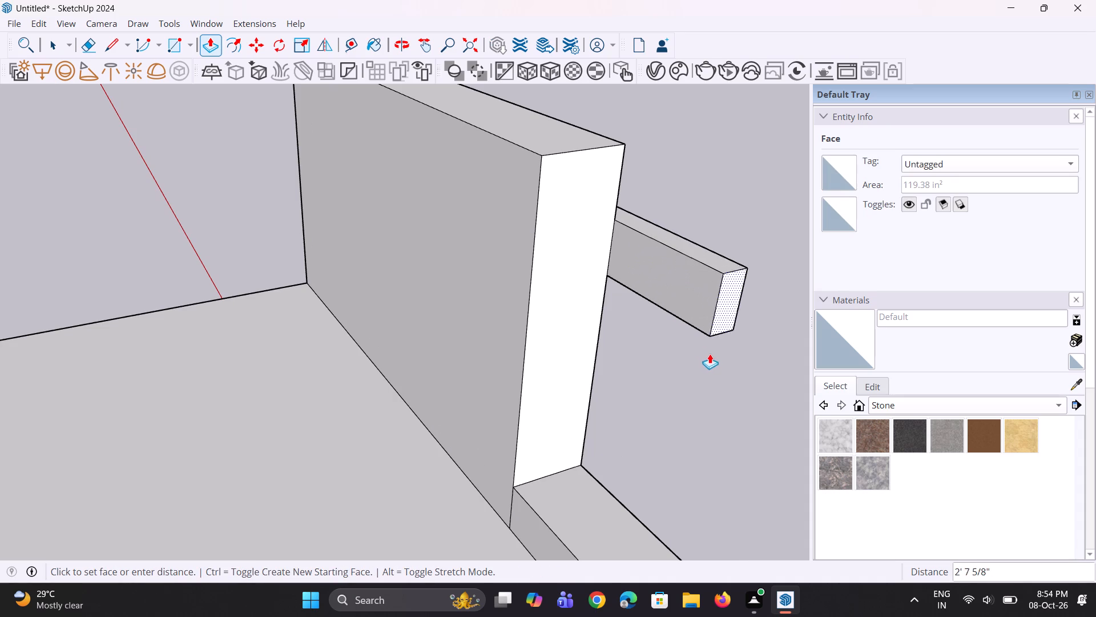
{"action": "left_click", "coordinate": [715, 358]}
{"action": "middle_click_drag", "start_coordinate": [687, 367], "coordinate": [770, 363]}
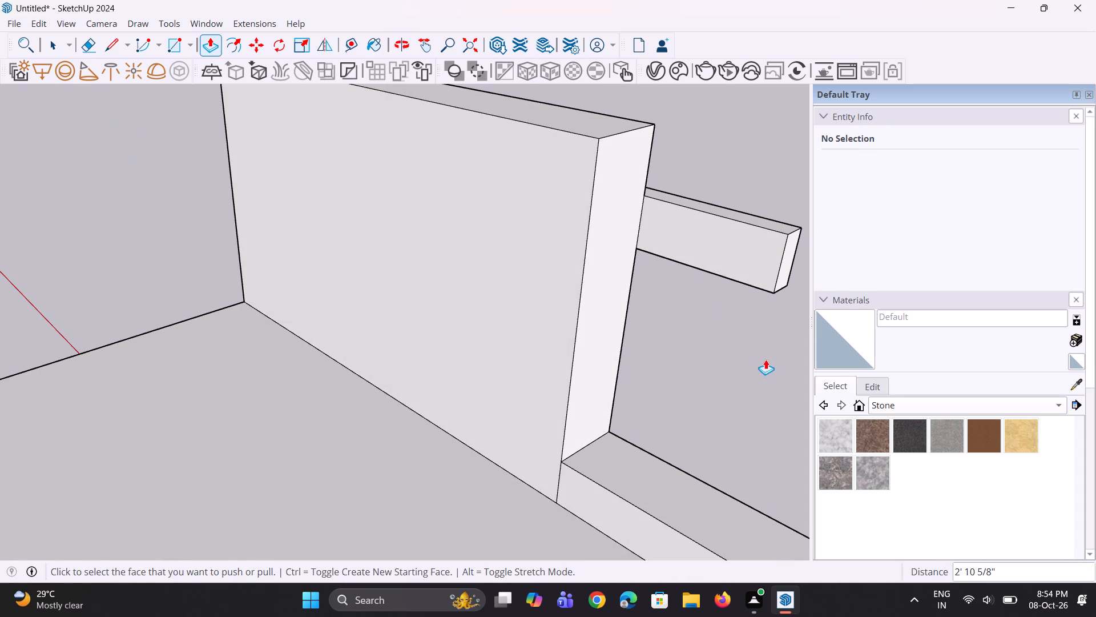
Split off the overhanging end of the projecting band's rear face with a vertical line and Push/Pull it 8' 4 1/16" back.
{"action": "key", "text": "l"}
{"action": "left_click", "coordinate": [739, 284]}
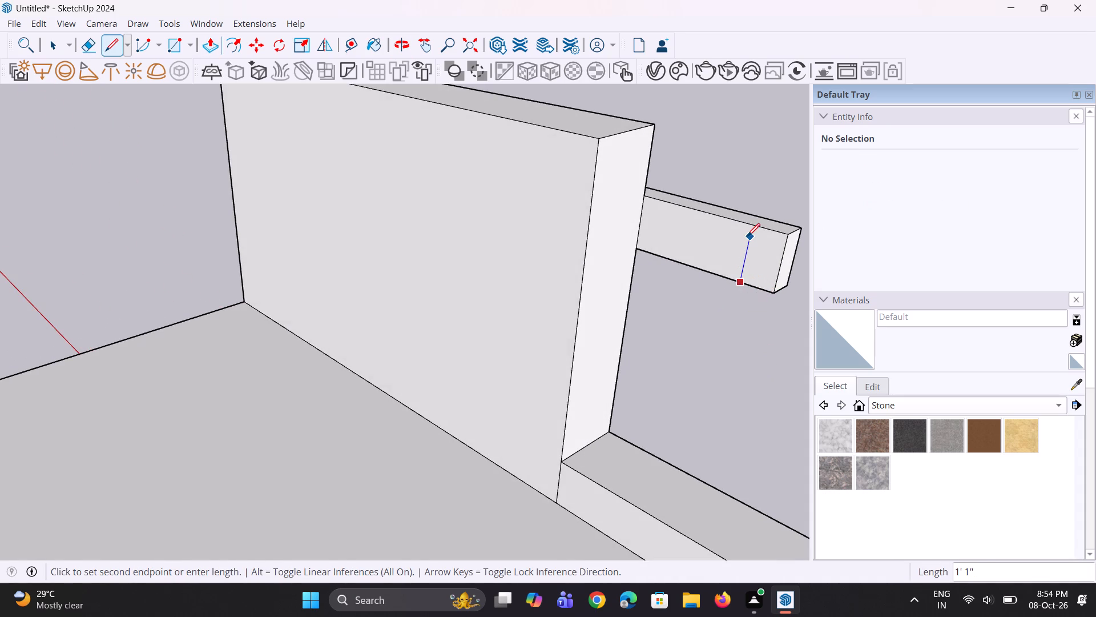
{"action": "left_click", "coordinate": [751, 226]}
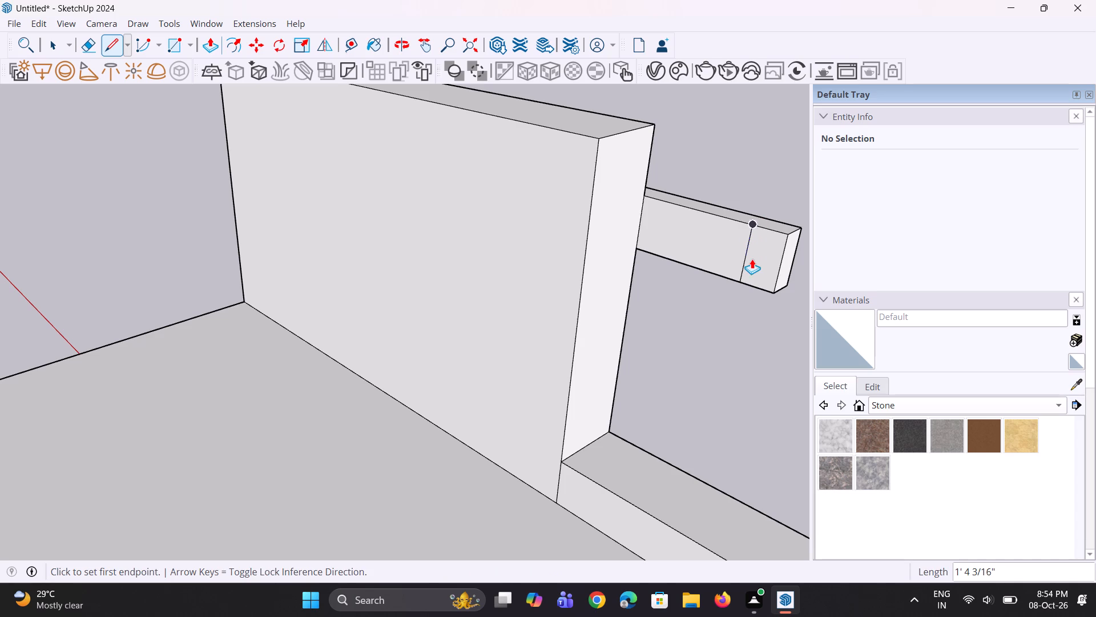
{"action": "key", "text": "p"}
{"action": "left_click", "coordinate": [752, 259]}
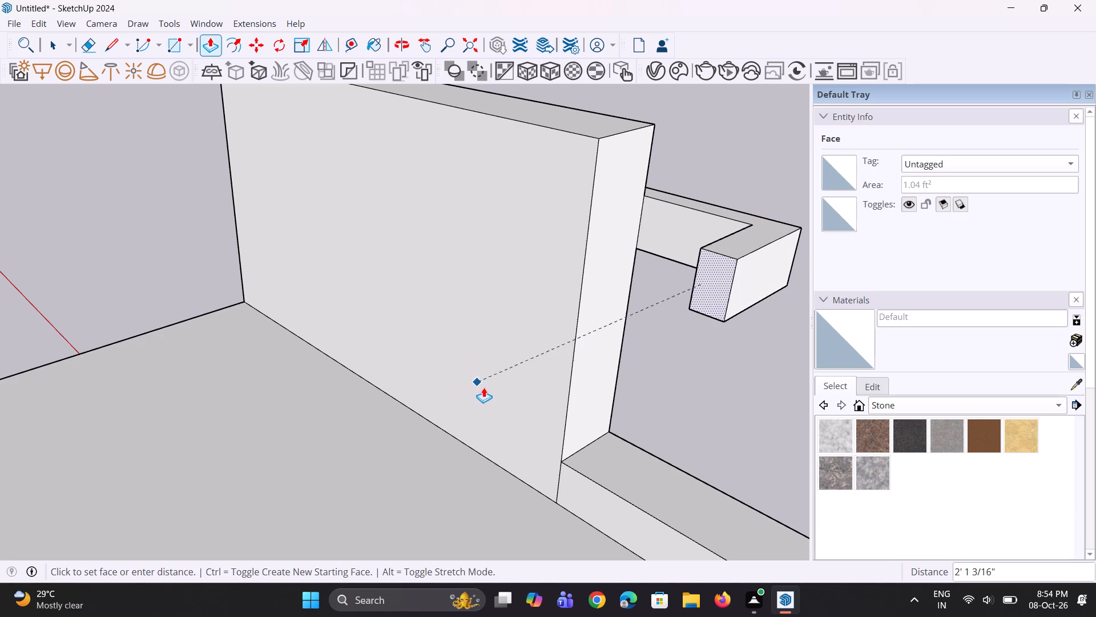
{"action": "left_click", "coordinate": [484, 387]}
Copy the vertical edge at the new return's rear end 10 11/16" along its inner side face.
{"action": "scroll", "coordinate": [521, 370], "scroll_direction": "down", "scroll_amount": 9}
{"action": "middle_click_drag", "start_coordinate": [564, 346], "coordinate": [156, 339]}
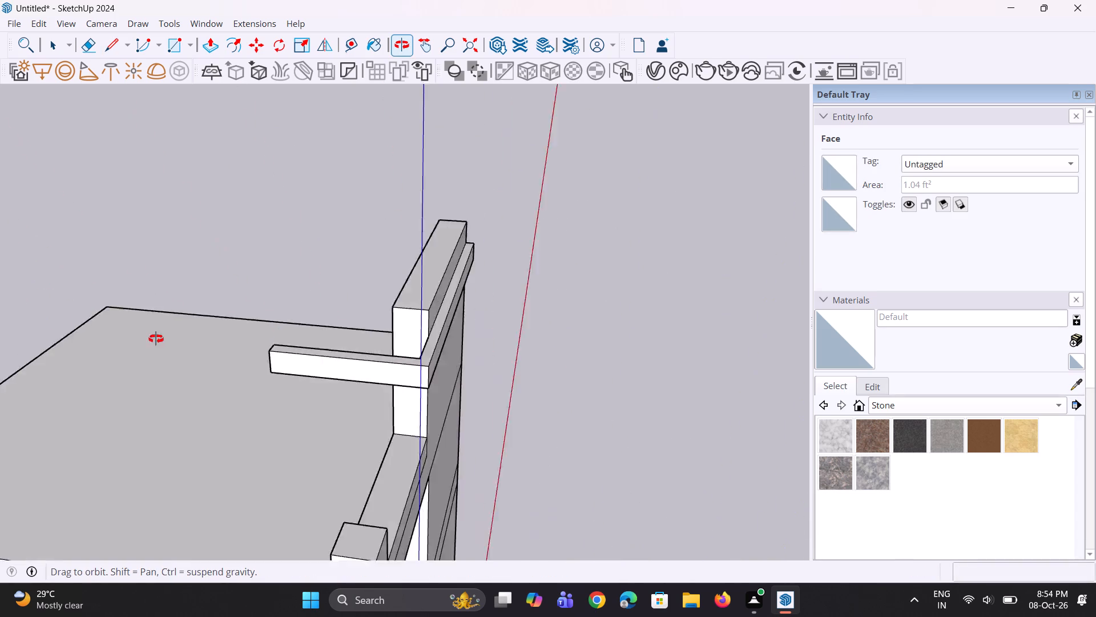
{"action": "middle_click_drag", "start_coordinate": [156, 339], "coordinate": [59, 314]}
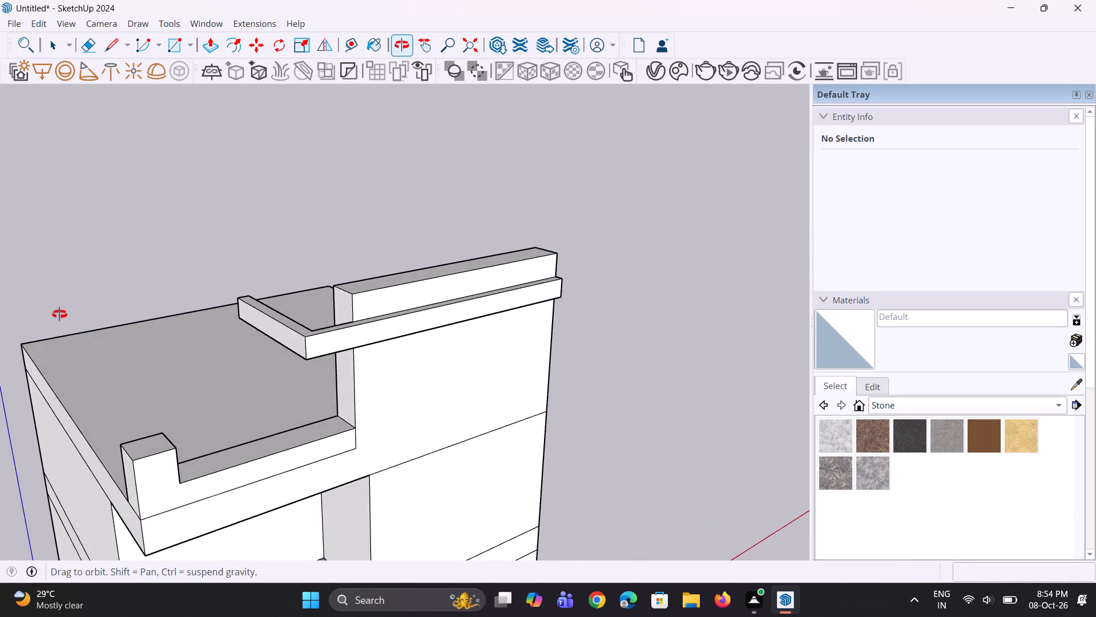
{"action": "middle_click_drag", "start_coordinate": [59, 314], "coordinate": [31, 351]}
{"action": "middle_click_drag", "start_coordinate": [129, 363], "coordinate": [651, 365]}
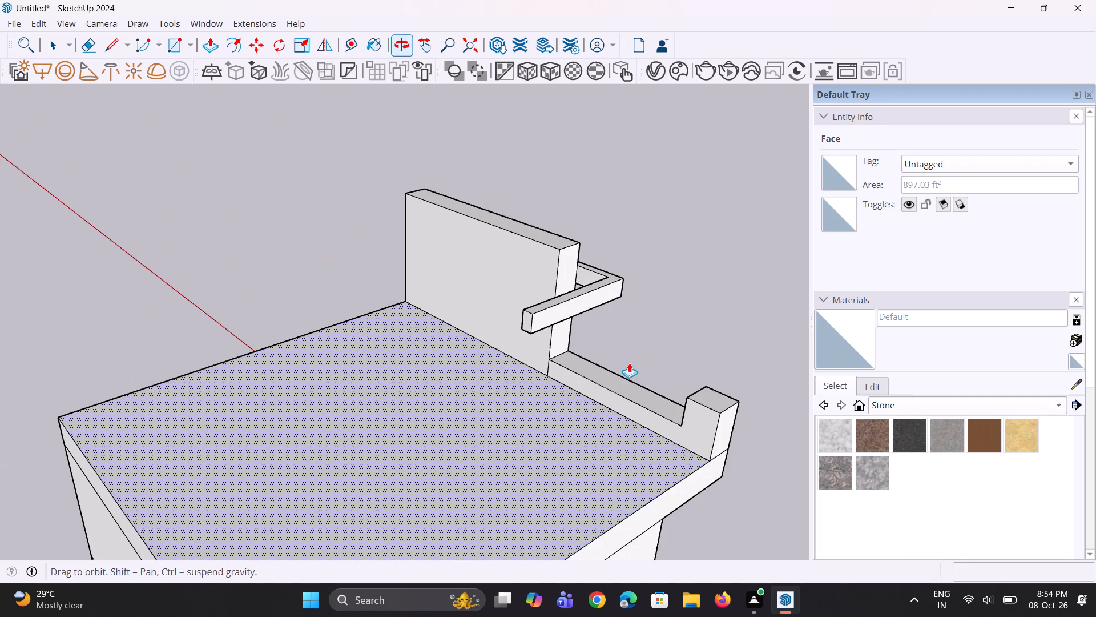
{"action": "middle_click_drag", "start_coordinate": [444, 362], "coordinate": [781, 335]}
{"action": "middle_click_drag", "start_coordinate": [386, 319], "coordinate": [491, 334]}
{"action": "scroll", "coordinate": [514, 270], "scroll_direction": "up", "scroll_amount": 6}
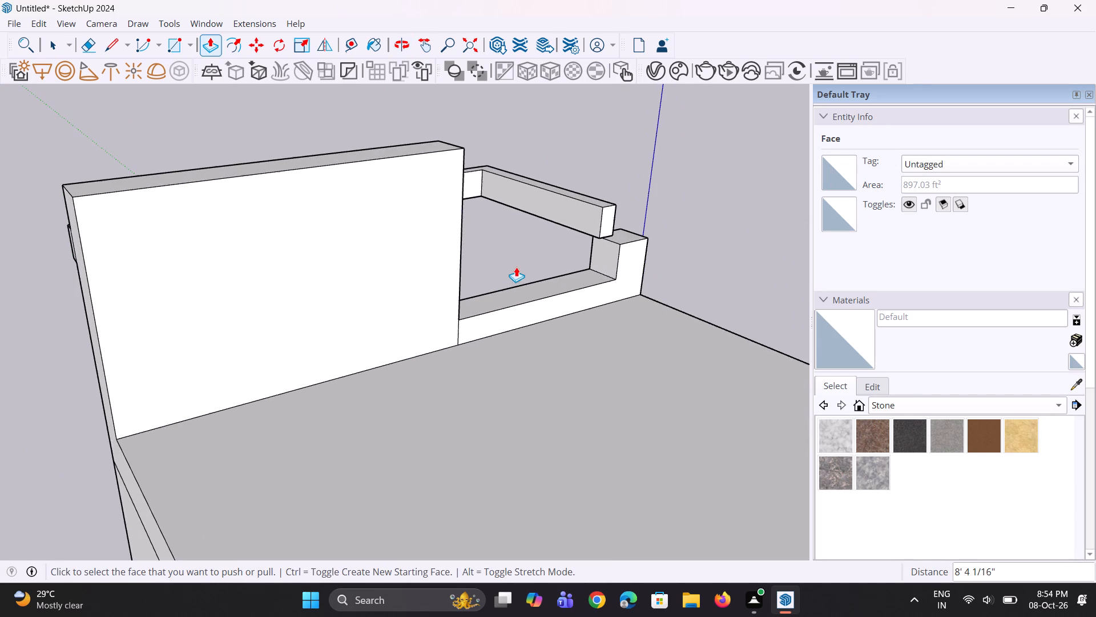
{"action": "key", "text": "space"}
{"action": "scroll", "coordinate": [556, 261], "scroll_direction": "up", "scroll_amount": 3}
{"action": "left_click", "coordinate": [617, 217]}
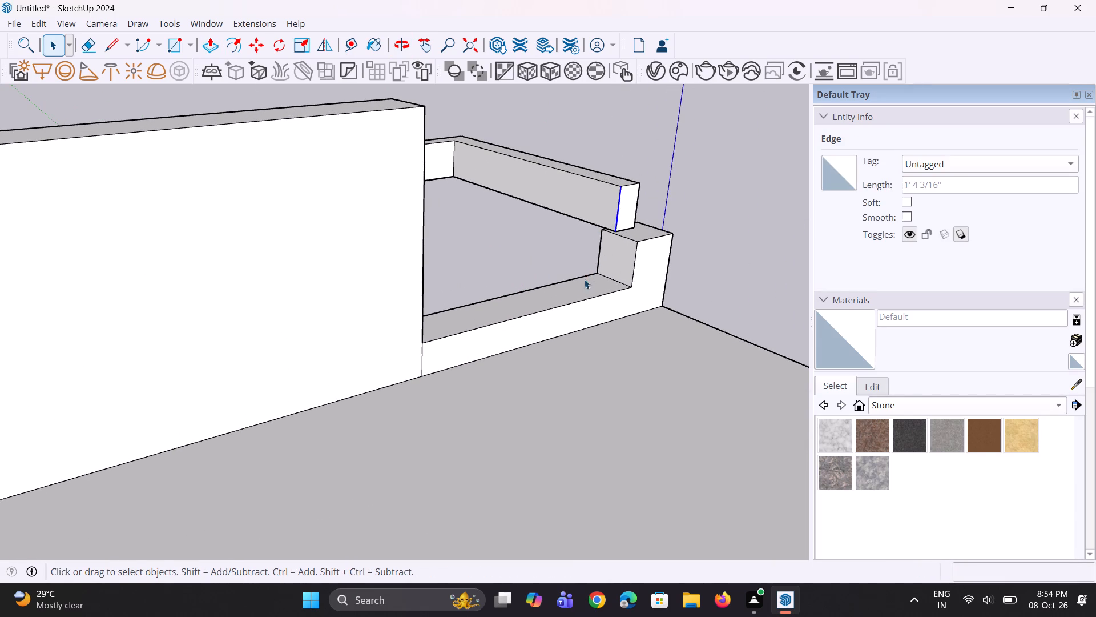
{"action": "key", "text": "m"}
{"action": "scroll", "coordinate": [584, 279], "scroll_direction": "up", "scroll_amount": 2}
{"action": "scroll", "coordinate": [630, 231], "scroll_direction": "up", "scroll_amount": 1}
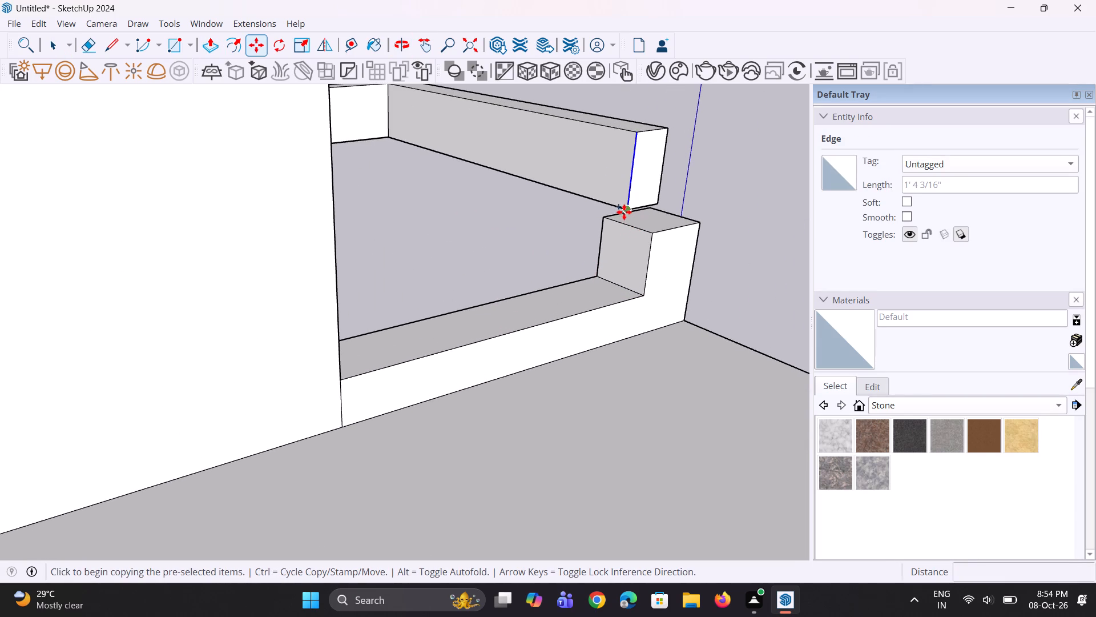
{"action": "left_click", "coordinate": [624, 212]}
{"action": "left_click", "coordinate": [591, 201]}
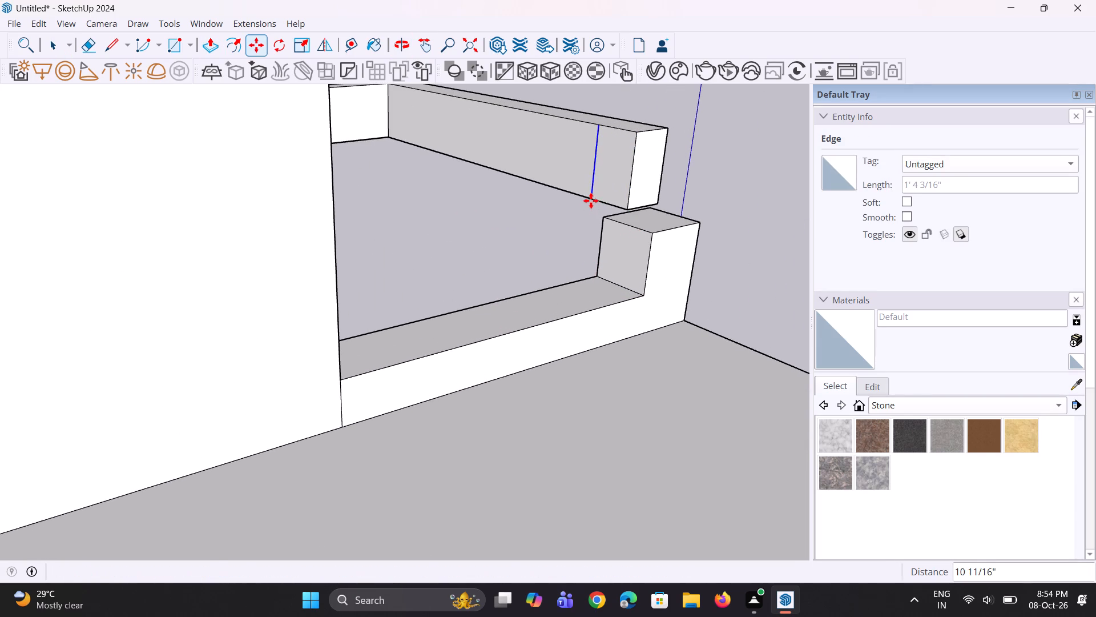
Push/Pull the marked-off strip 7' 11 11/16" from the return, running parallel behind the tall rooftop wall.
{"action": "key", "text": "p"}
{"action": "left_click", "coordinate": [618, 169]}
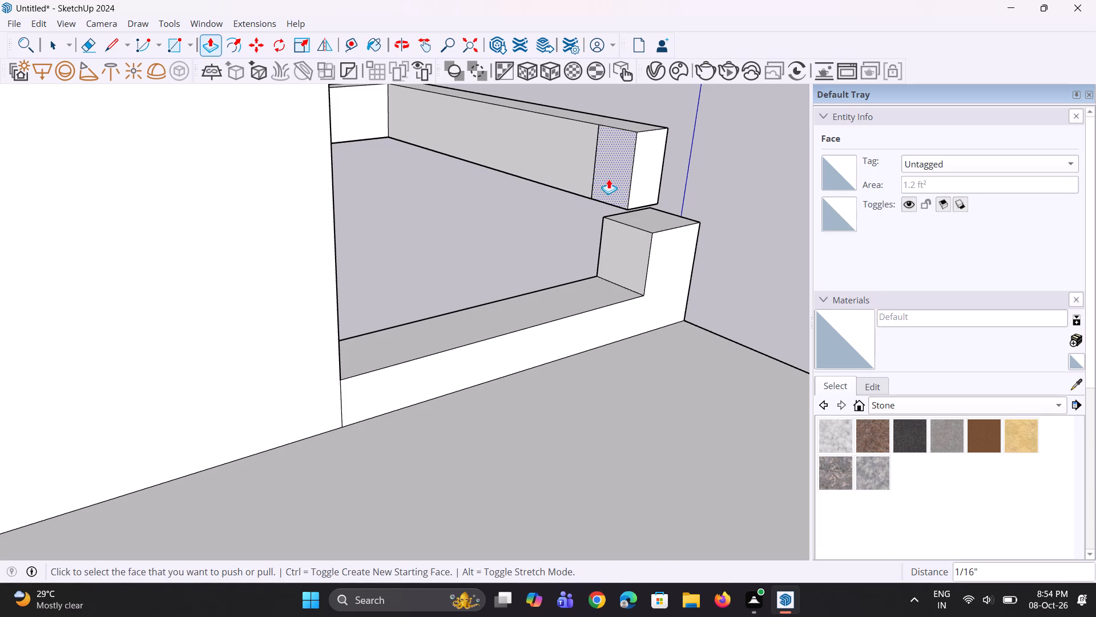
{"action": "left_click", "coordinate": [609, 179]}
{"action": "scroll", "coordinate": [522, 225], "scroll_direction": "down", "scroll_amount": 6}
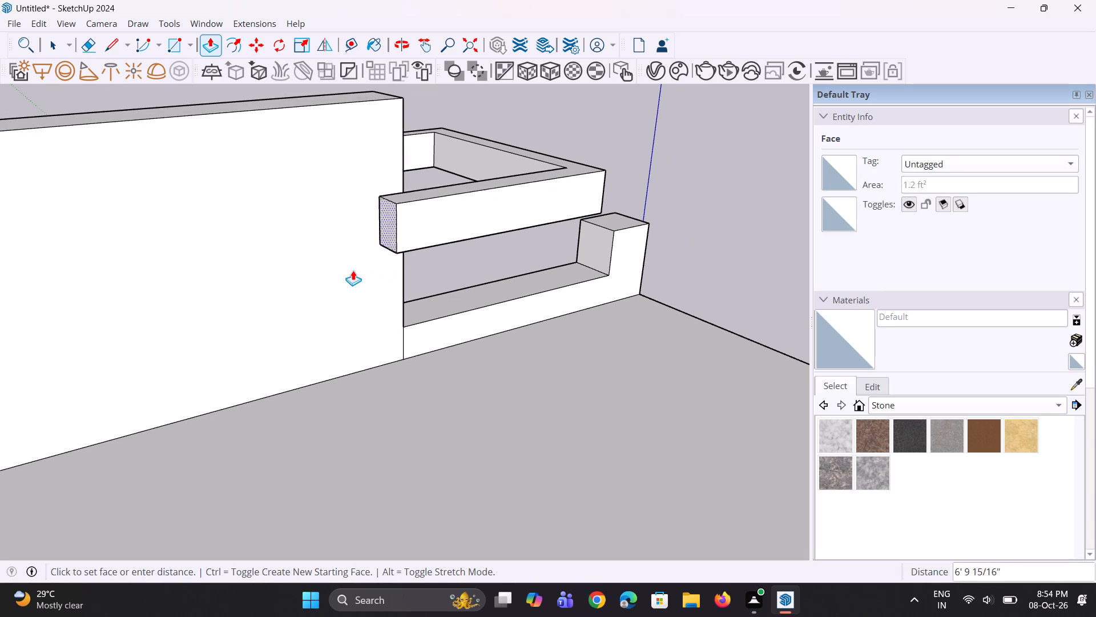
{"action": "left_click", "coordinate": [352, 270]}
Push/Pull the tall rooftop wall's rear face 1' 15/16" outward to thicken the wall.
{"action": "scroll", "coordinate": [325, 312], "scroll_direction": "down", "scroll_amount": 4}
{"action": "middle_click_drag", "start_coordinate": [544, 289], "coordinate": [0, 385]}
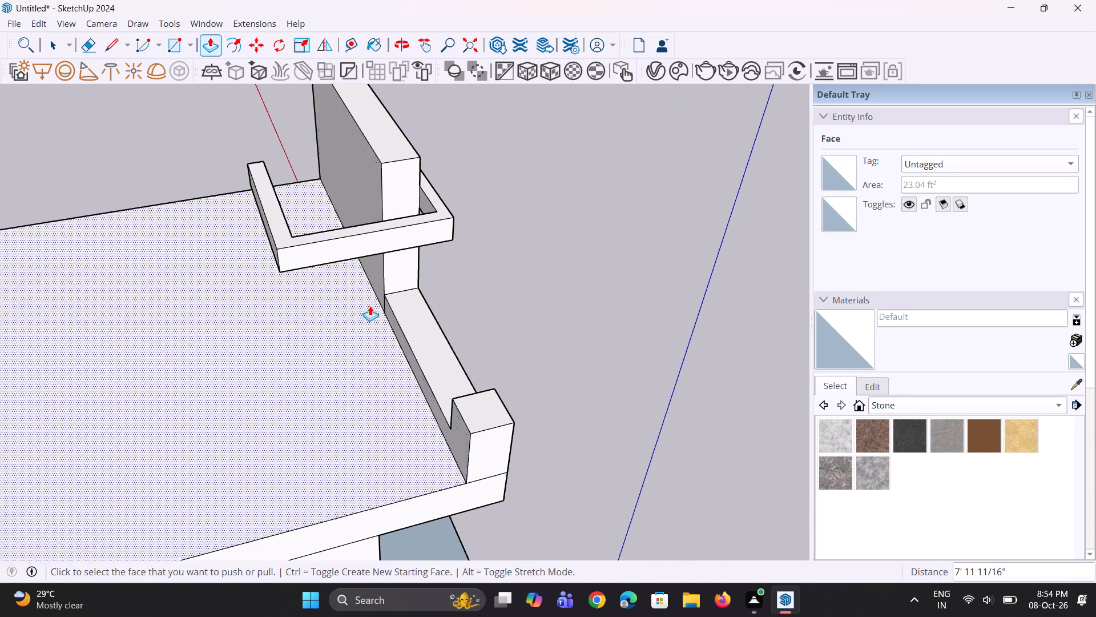
{"action": "middle_click_drag", "start_coordinate": [398, 298], "coordinate": [886, 285]}
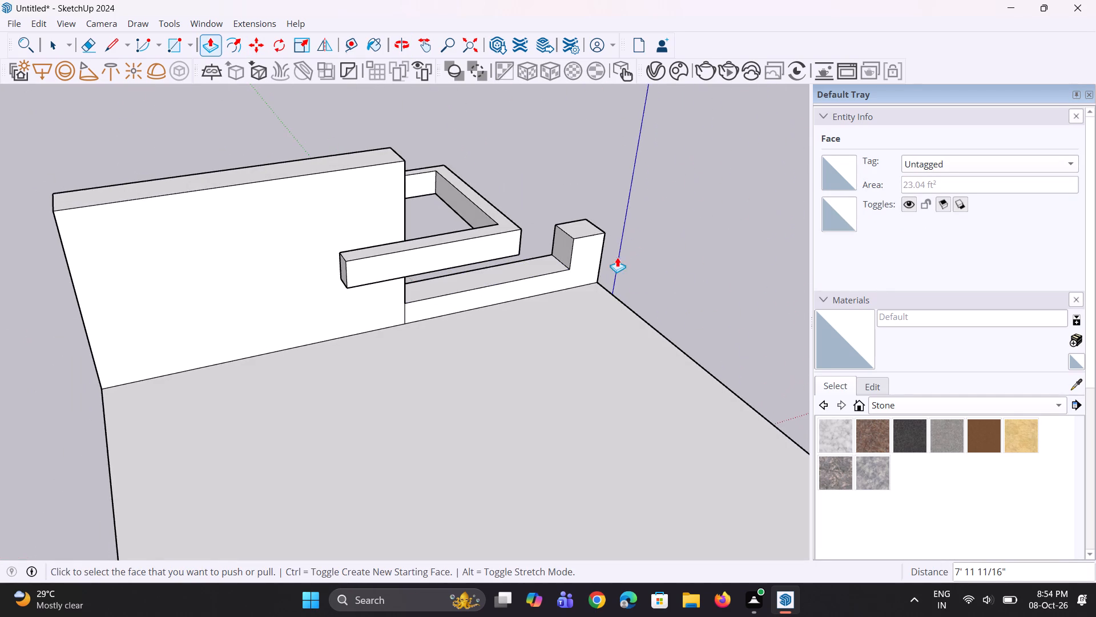
{"action": "left_click", "coordinate": [382, 225]}
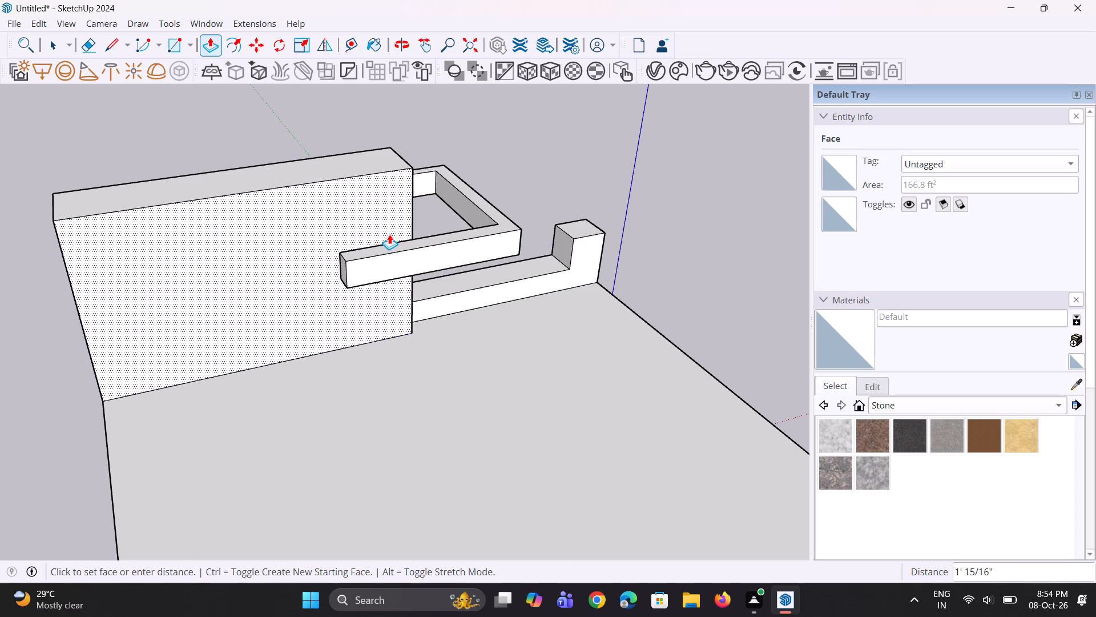
{"action": "left_click", "coordinate": [389, 234]}
Examine the rooftop frame and the building's front from several angles.
{"action": "scroll", "coordinate": [382, 269], "scroll_direction": "down", "scroll_amount": 3}
{"action": "middle_click_drag", "start_coordinate": [466, 270], "coordinate": [0, 307]}
{"action": "middle_click_drag", "start_coordinate": [531, 324], "coordinate": [160, 384]}
{"action": "scroll", "coordinate": [531, 324], "scroll_direction": "down", "scroll_amount": 1}
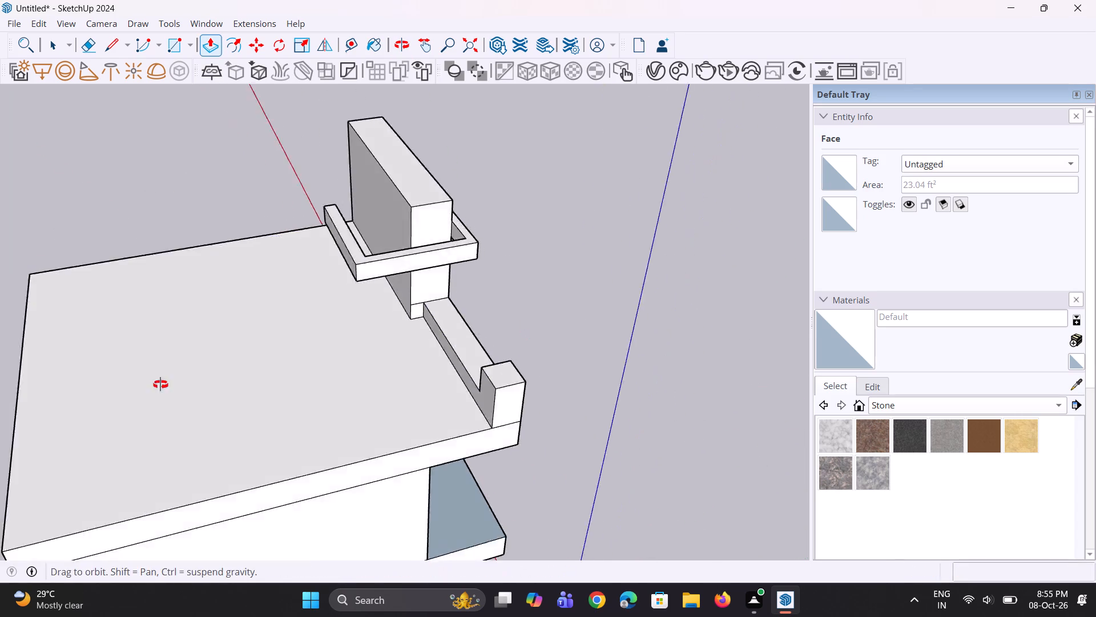
{"action": "middle_click_drag", "start_coordinate": [160, 384], "coordinate": [120, 375]}
{"action": "middle_click", "coordinate": [0, 0]}
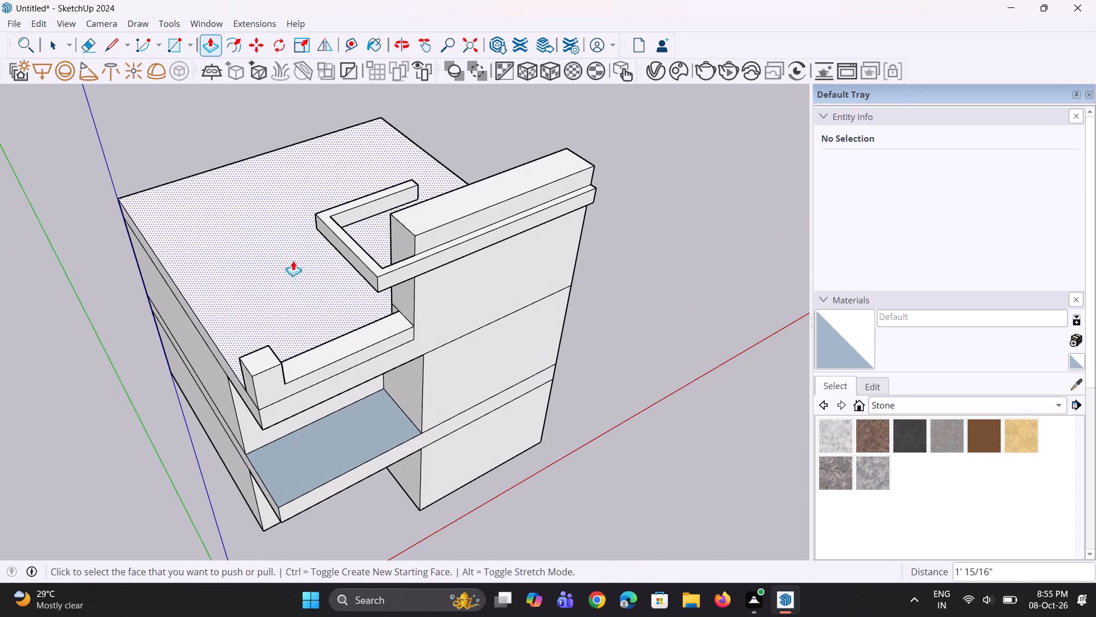
{"action": "middle_click_drag", "start_coordinate": [289, 257], "coordinate": [55, 62]}
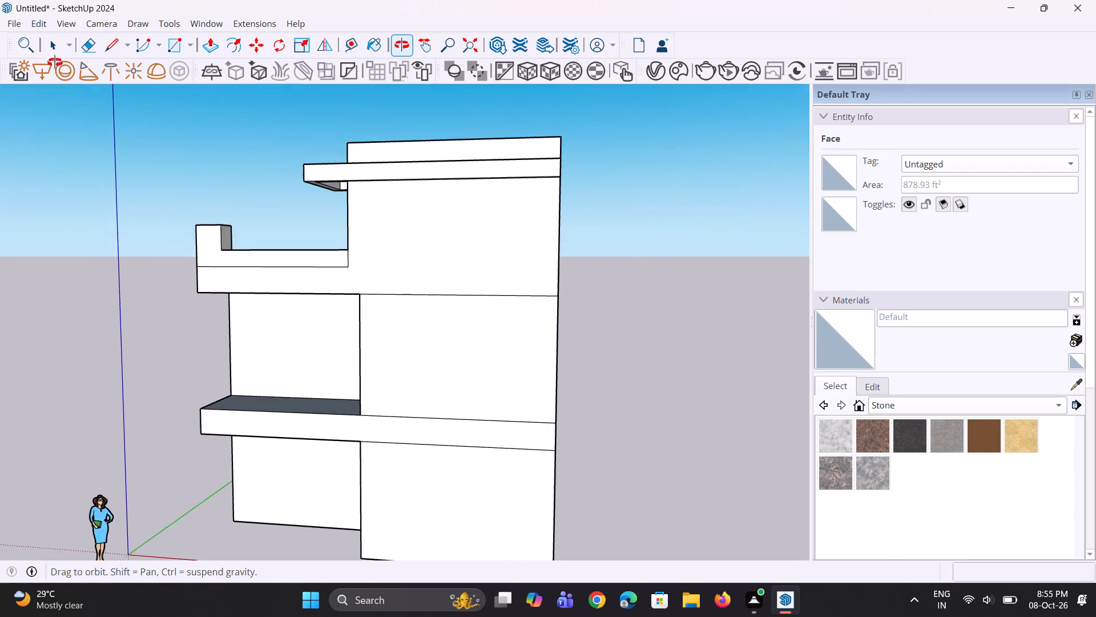
{"action": "middle_click_drag", "start_coordinate": [55, 62], "coordinate": [32, 42]}
{"action": "middle_click_drag", "start_coordinate": [323, 299], "coordinate": [384, 414]}
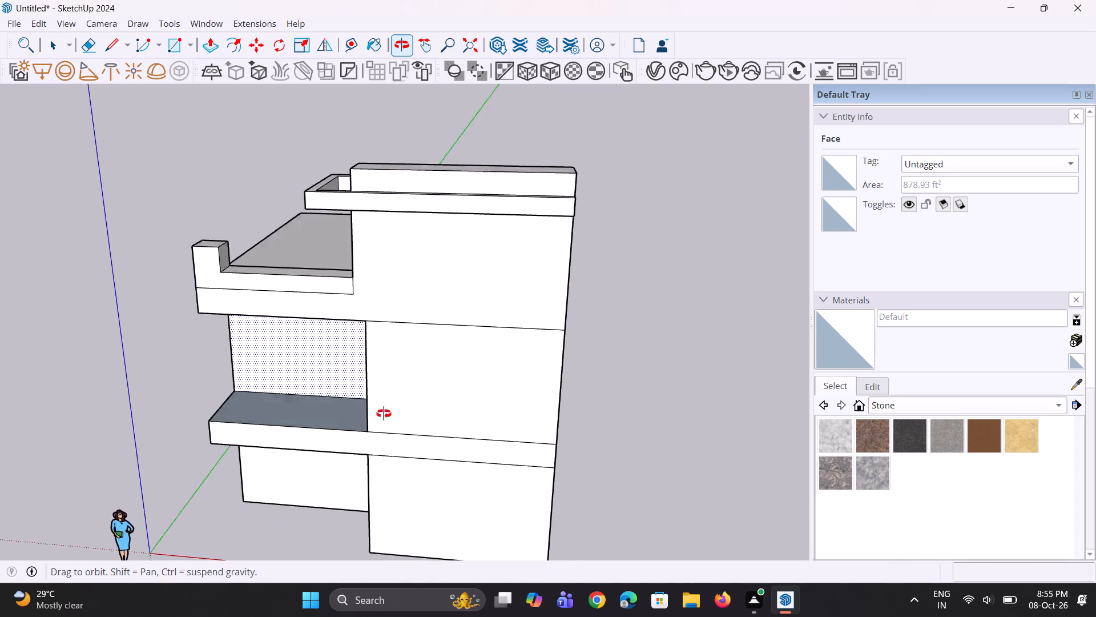
{"action": "middle_click_drag", "start_coordinate": [384, 414], "coordinate": [442, 434]}
Push/Pull the inner side face of the frame's return 3 1/4" toward the tall wall.
{"action": "scroll", "coordinate": [377, 302], "scroll_direction": "up", "scroll_amount": 2}
{"action": "middle_click_drag", "start_coordinate": [337, 234], "coordinate": [186, 374]}
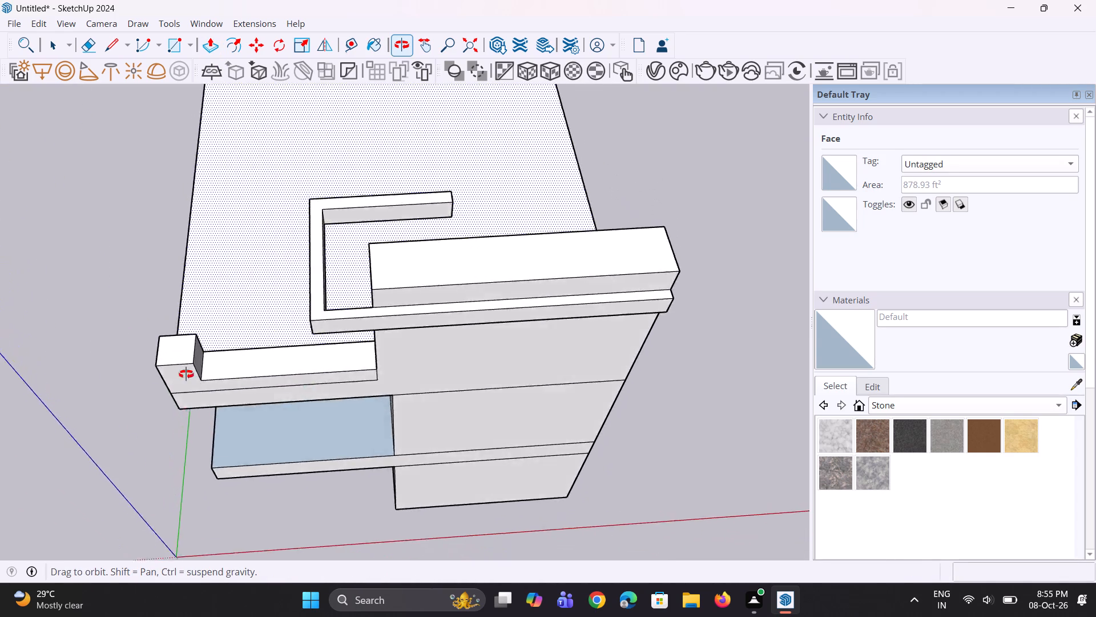
{"action": "middle_click_drag", "start_coordinate": [186, 374], "coordinate": [146, 359]}
{"action": "scroll", "coordinate": [253, 273], "scroll_direction": "up", "scroll_amount": 5}
{"action": "left_click", "coordinate": [311, 222]}
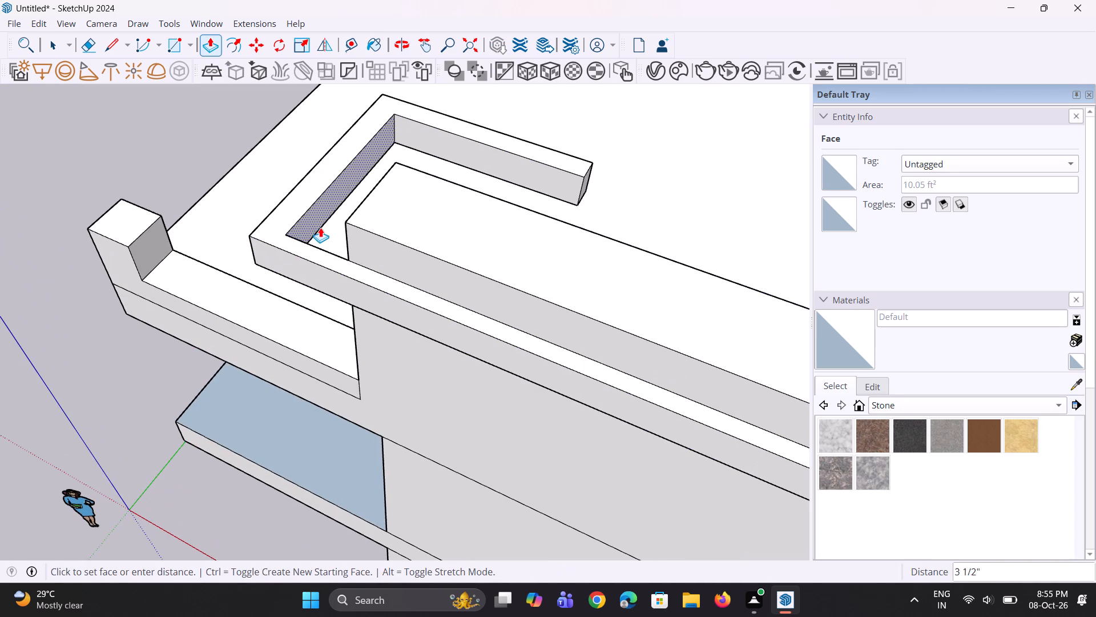
{"action": "left_click", "coordinate": [317, 225]}
Adjust the outer side face of the frame's return slightly with Push/Pull.
{"action": "middle_click_drag", "start_coordinate": [229, 256], "coordinate": [232, 258]}
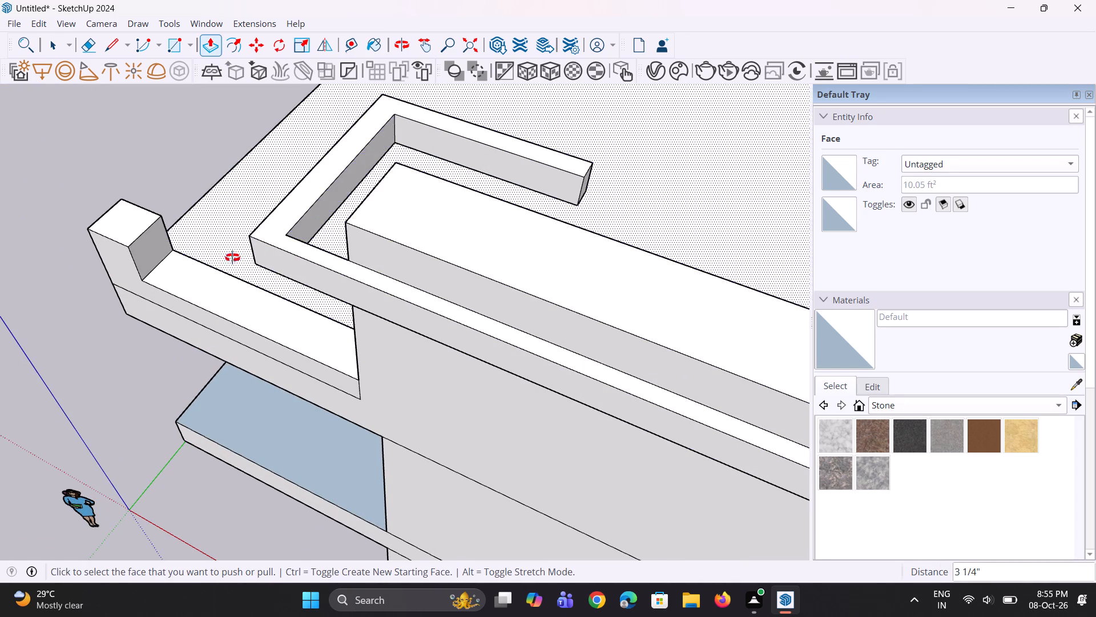
{"action": "middle_click_drag", "start_coordinate": [232, 258], "coordinate": [473, 245]}
{"action": "left_click", "coordinate": [409, 245]}
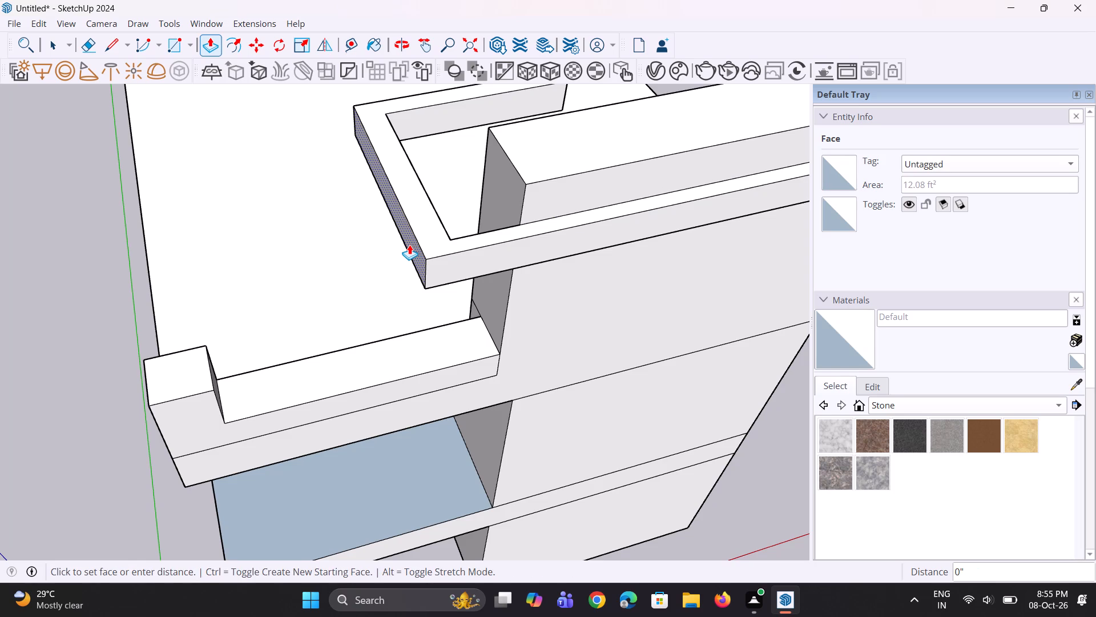
{"action": "left_click", "coordinate": [417, 243]}
Examine the front elevation and the proportions of the rooftop frame around the tall wall.
{"action": "scroll", "coordinate": [386, 281], "scroll_direction": "down", "scroll_amount": 5}
{"action": "middle_click_drag", "start_coordinate": [377, 285], "coordinate": [345, 201]}
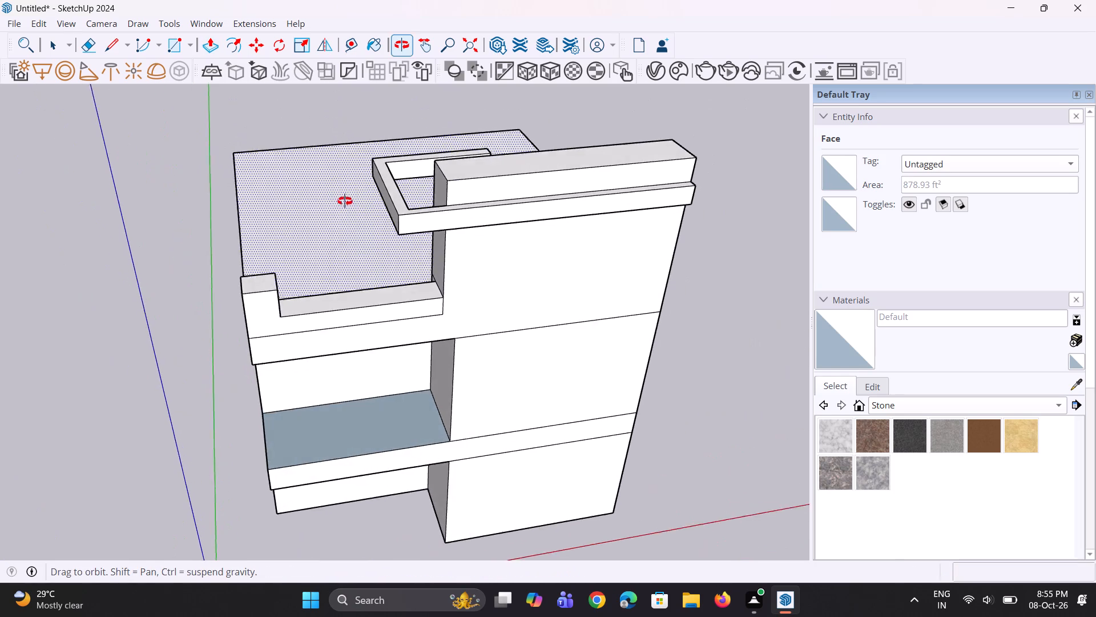
{"action": "middle_click_drag", "start_coordinate": [345, 201], "coordinate": [344, 201]}
{"action": "key", "text": "space"}
{"action": "key", "text": "space"}
{"action": "middle_click_drag", "start_coordinate": [507, 256], "coordinate": [401, 211]}
{"action": "scroll", "coordinate": [402, 211], "scroll_direction": "down", "scroll_amount": 3}
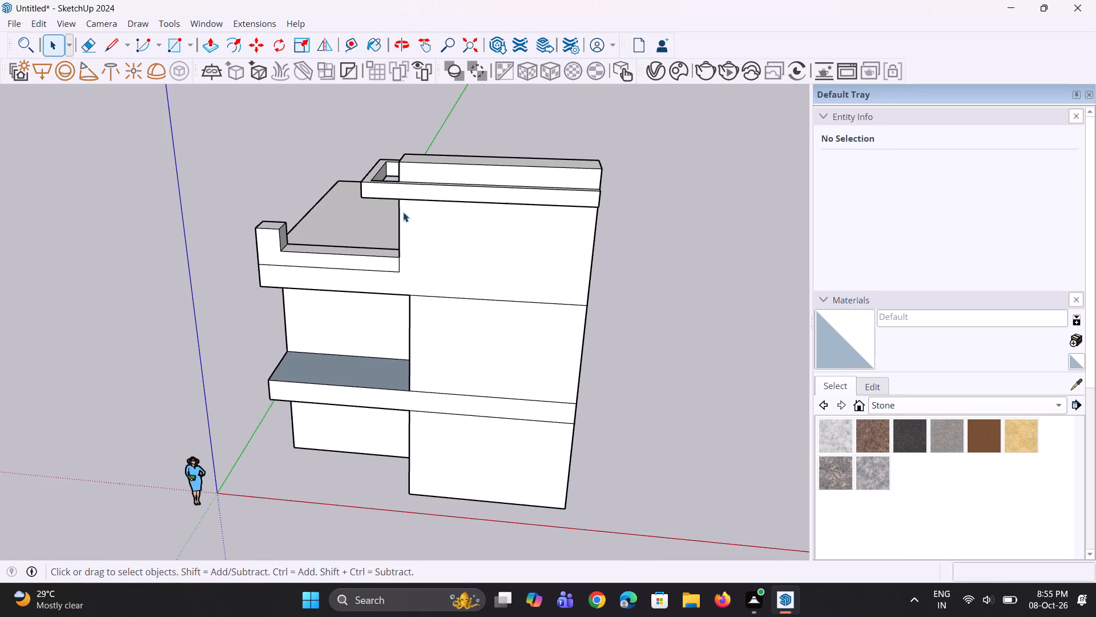
{"action": "middle_click_drag", "start_coordinate": [403, 212], "coordinate": [416, 178]}
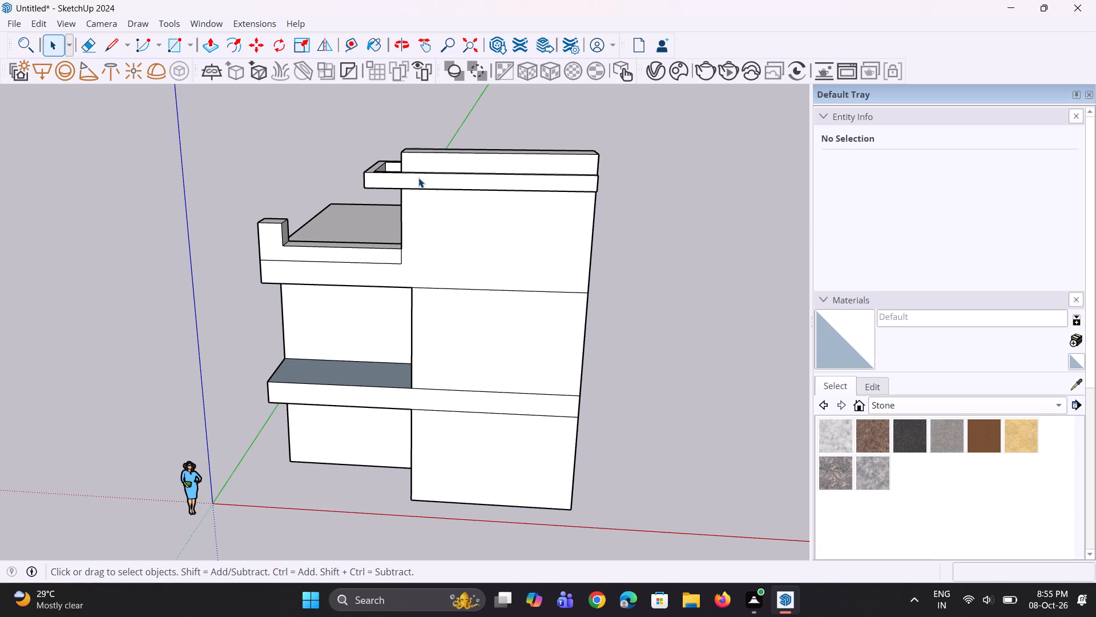
Draw a 7 3/8" line across the projecting band's underside, near the end opposite the return.
{"action": "scroll", "coordinate": [448, 201], "scroll_direction": "down", "scroll_amount": 1}
{"action": "middle_click_drag", "start_coordinate": [464, 229], "coordinate": [531, 66]}
{"action": "scroll", "coordinate": [531, 67], "scroll_direction": "up", "scroll_amount": 1}
{"action": "scroll", "coordinate": [521, 174], "scroll_direction": "up", "scroll_amount": 5}
{"action": "middle_click_drag", "start_coordinate": [555, 161], "coordinate": [564, 85]}
{"action": "scroll", "coordinate": [564, 86], "scroll_direction": "up", "scroll_amount": 1}
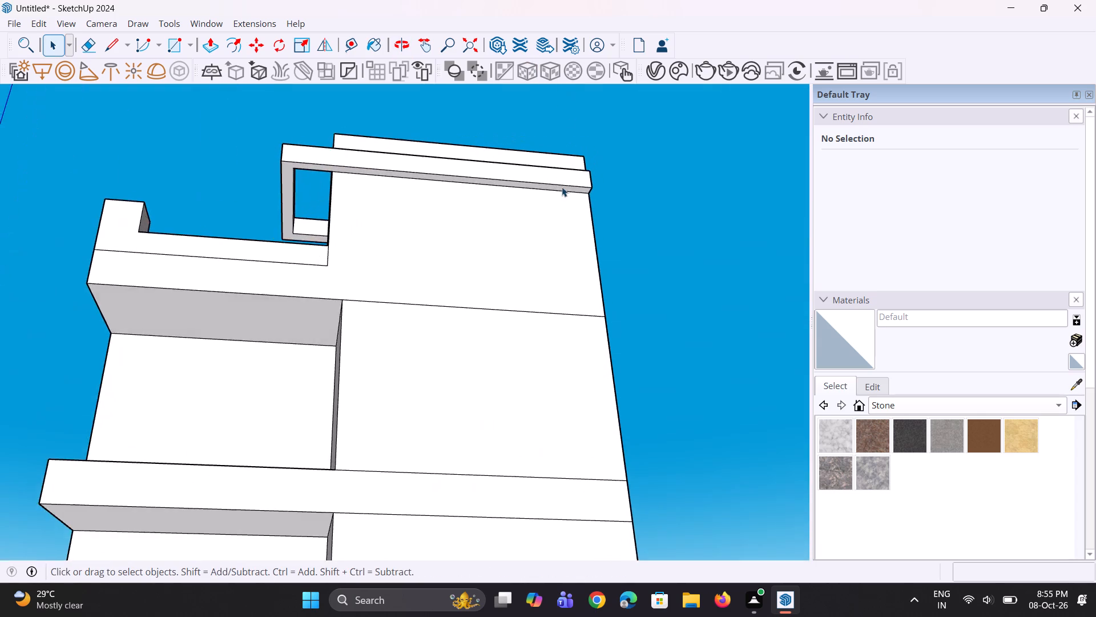
{"action": "scroll", "coordinate": [562, 191], "scroll_direction": "up", "scroll_amount": 6}
{"action": "key", "text": "l"}
{"action": "scroll", "coordinate": [564, 182], "scroll_direction": "up", "scroll_amount": 8}
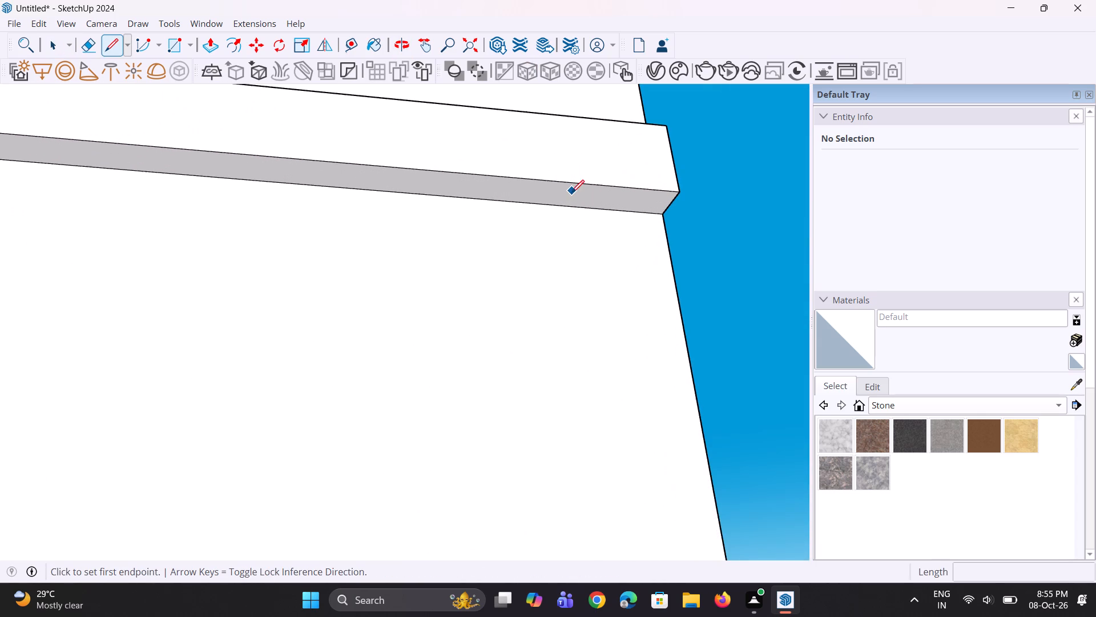
{"action": "left_click", "coordinate": [588, 211]}
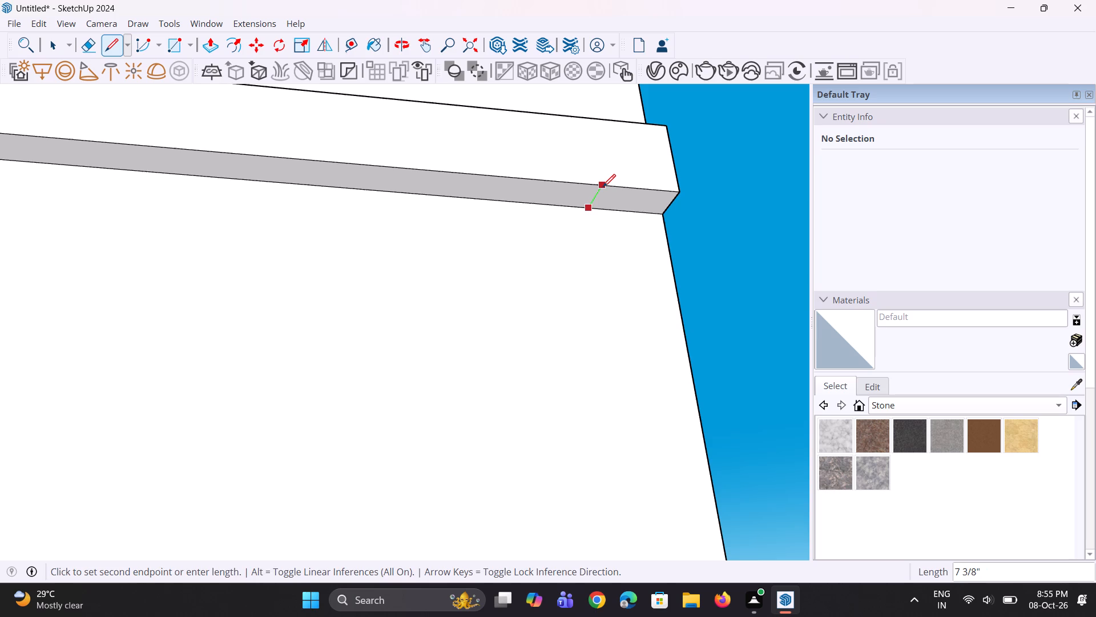
{"action": "left_click", "coordinate": [603, 187]}
Push/Pull the marked-off end of the band's underside about 9' 1 1/16" down to the roof slab's lower edge line.
{"action": "key", "text": "p"}
{"action": "left_click", "coordinate": [621, 191]}
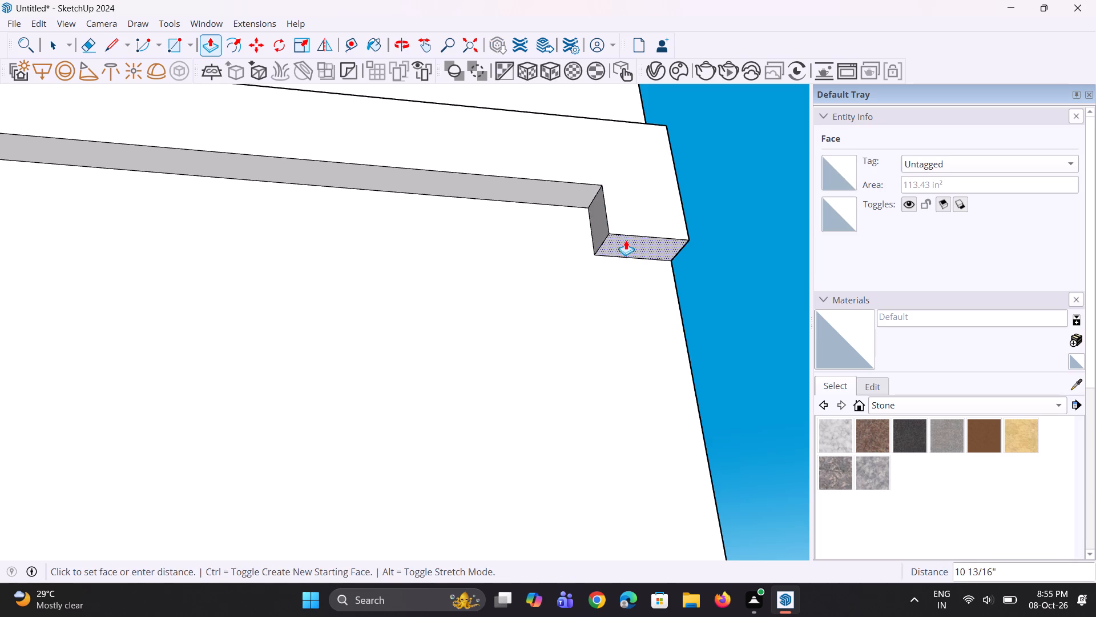
{"action": "scroll", "coordinate": [620, 232], "scroll_direction": "down", "scroll_amount": 9}
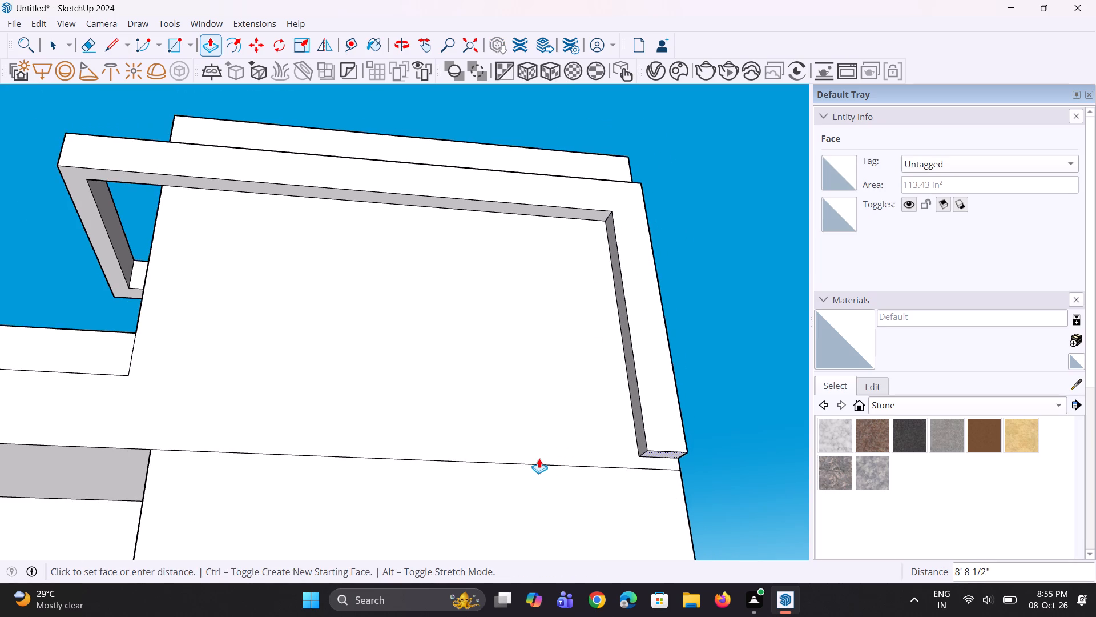
{"action": "left_click", "coordinate": [506, 460]}
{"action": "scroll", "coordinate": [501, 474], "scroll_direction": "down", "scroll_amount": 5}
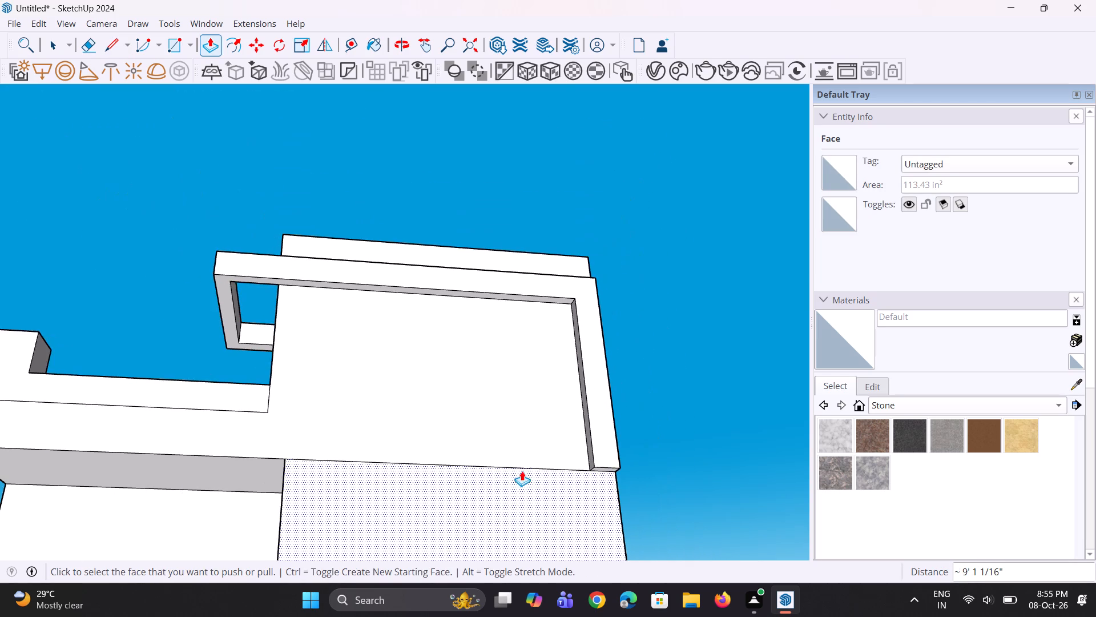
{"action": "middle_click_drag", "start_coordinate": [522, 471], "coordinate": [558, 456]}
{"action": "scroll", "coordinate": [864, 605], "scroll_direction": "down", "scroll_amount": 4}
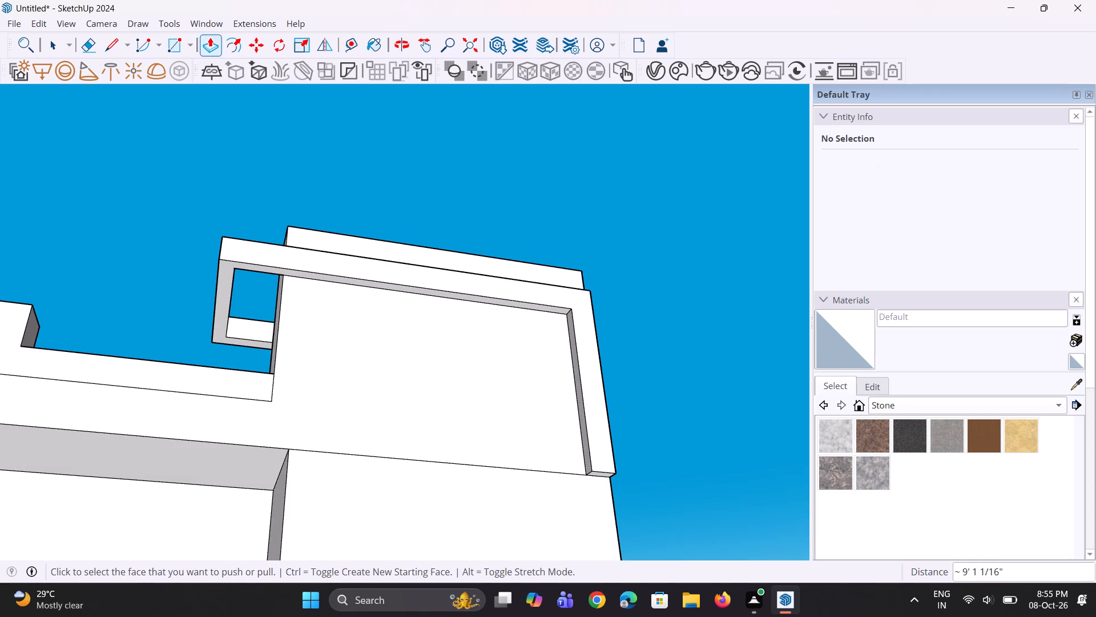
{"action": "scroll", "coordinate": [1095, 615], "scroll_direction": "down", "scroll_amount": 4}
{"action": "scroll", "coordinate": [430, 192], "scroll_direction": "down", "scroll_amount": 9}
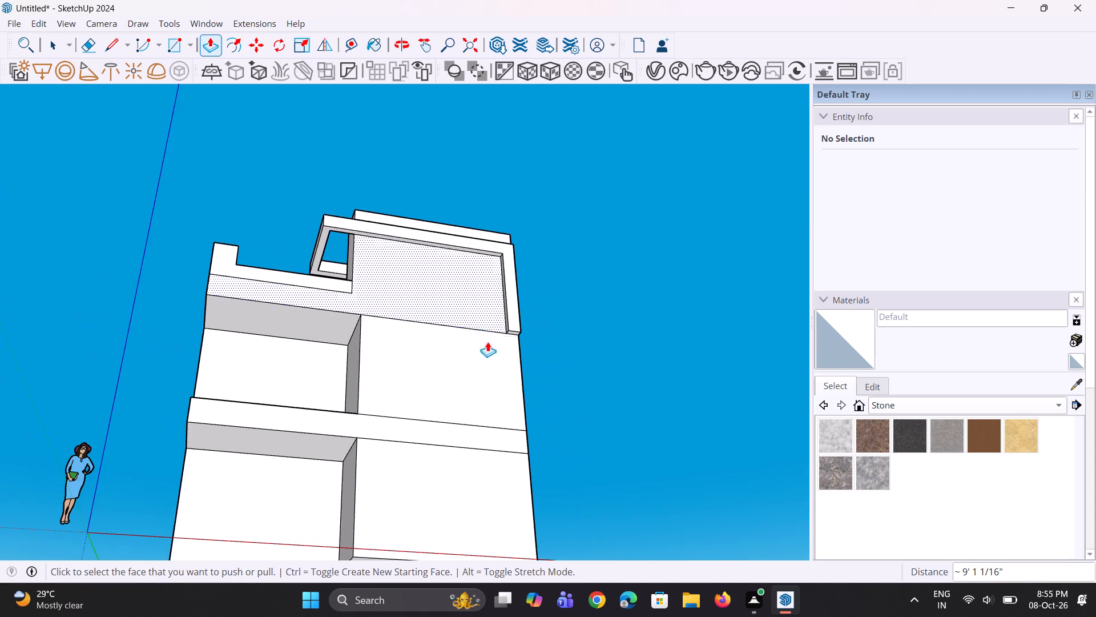
Push/Pull the bottom end of the frame's vertical strip about 8' 1 7/16" farther down, stopping just above the middle slab band.
{"action": "scroll", "coordinate": [495, 345], "scroll_direction": "down", "scroll_amount": 4}
{"action": "scroll", "coordinate": [476, 402], "scroll_direction": "up", "scroll_amount": 6}
{"action": "scroll", "coordinate": [522, 345], "scroll_direction": "up", "scroll_amount": 4}
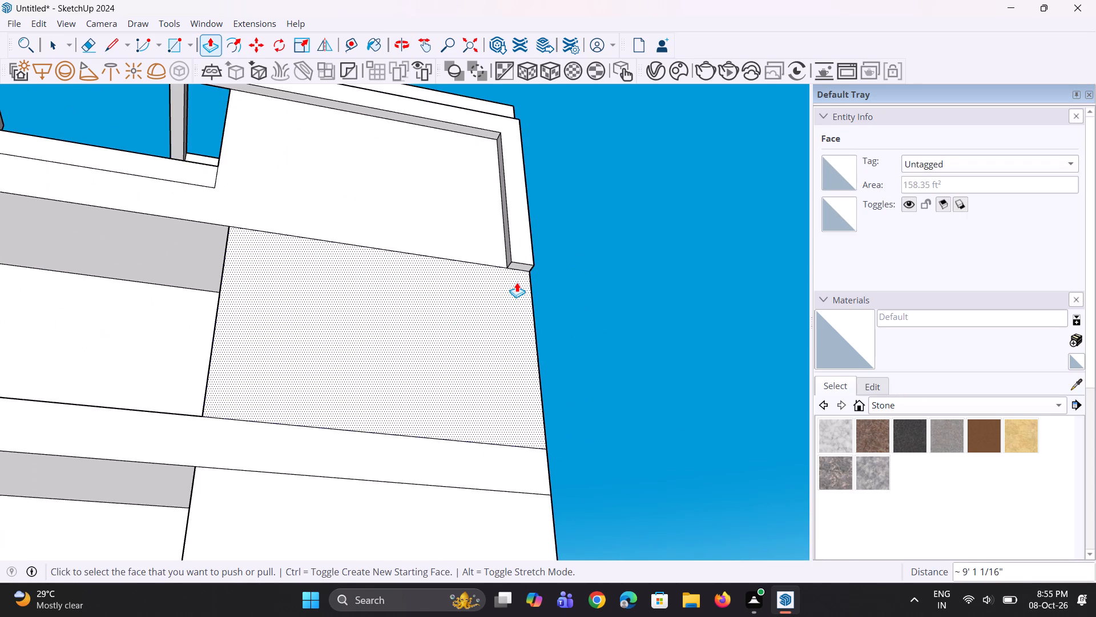
{"action": "left_click", "coordinate": [519, 269]}
{"action": "scroll", "coordinate": [579, 284], "scroll_direction": "down", "scroll_amount": 2}
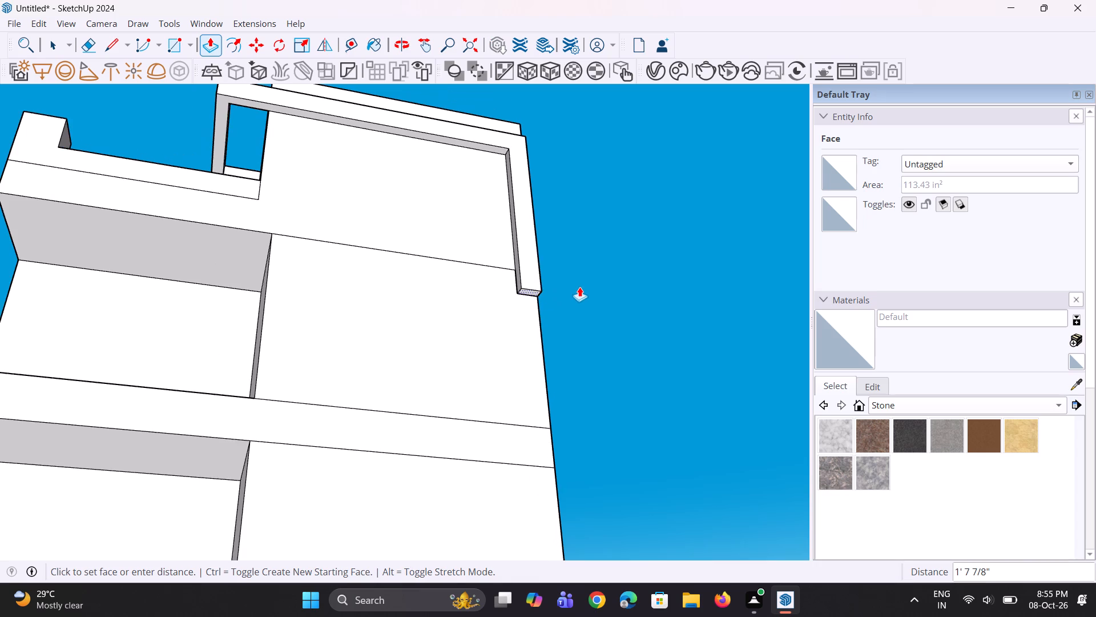
{"action": "left_click", "coordinate": [513, 396]}
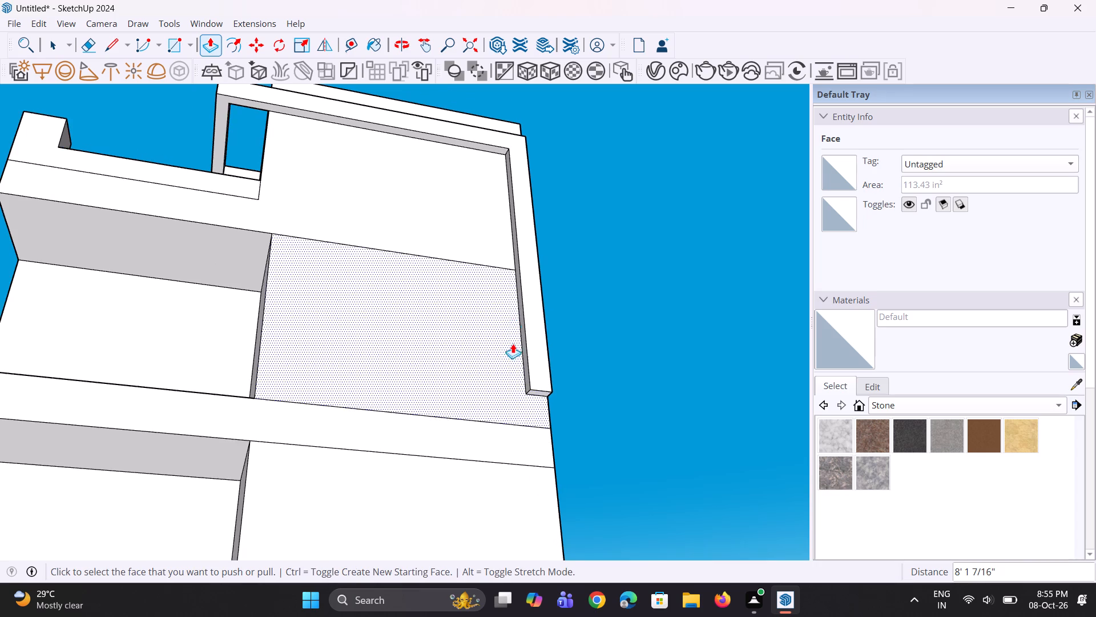
Push/Pull the strip's bottom end to the middle slab band's upper edge, and another 2' 2 3/8" to its lower edge.
{"action": "scroll", "coordinate": [520, 237], "scroll_direction": "down", "scroll_amount": 7}
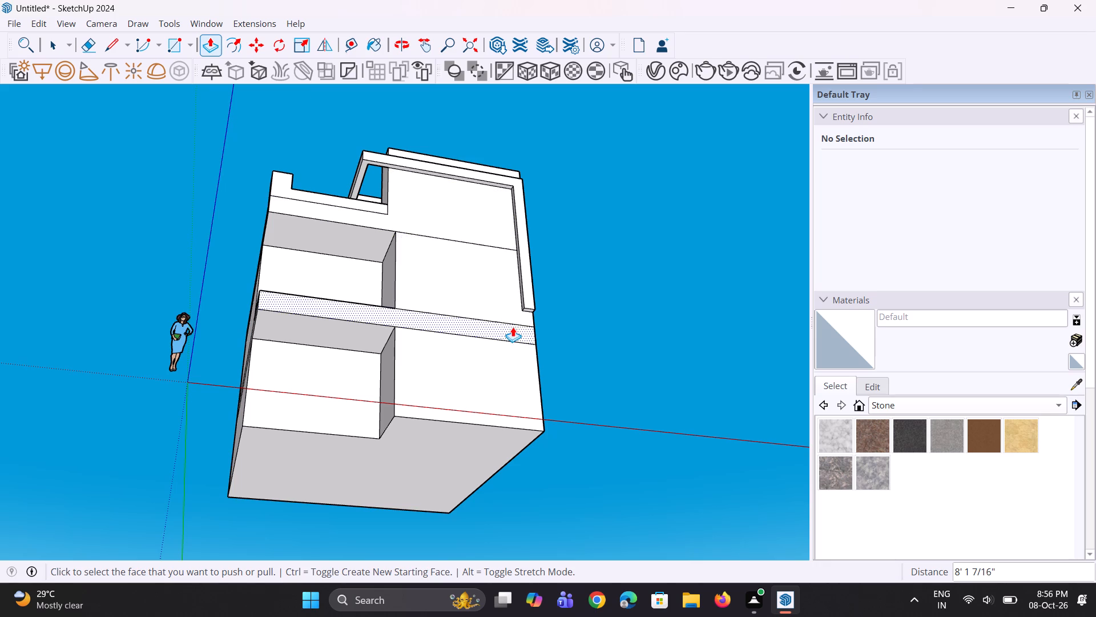
{"action": "scroll", "coordinate": [514, 328], "scroll_direction": "up", "scroll_amount": 8}
{"action": "left_click", "coordinate": [535, 299]}
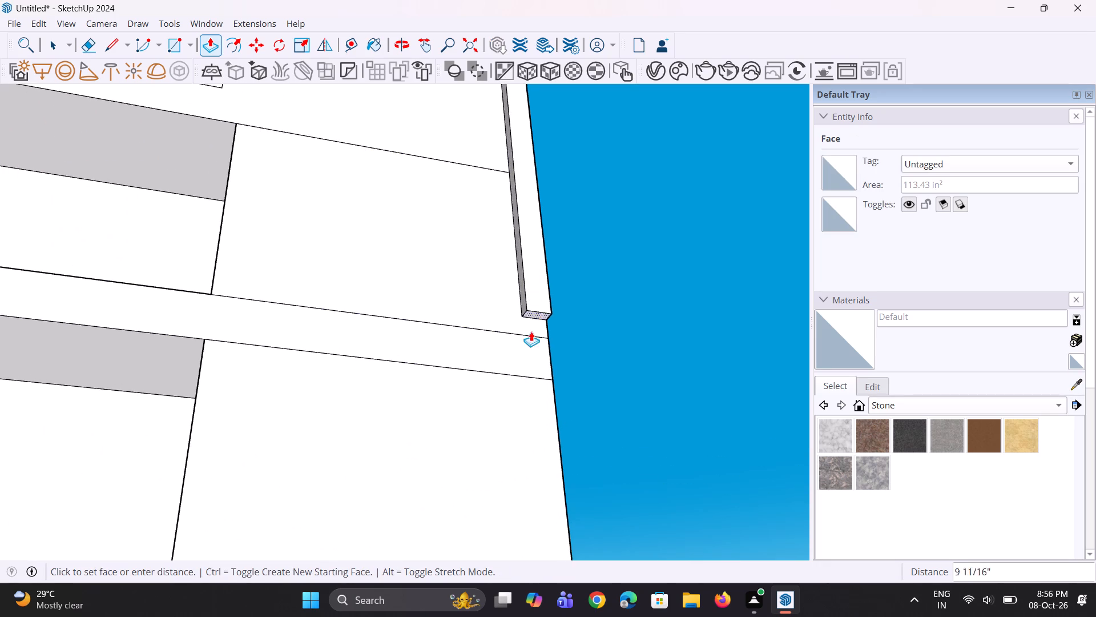
{"action": "left_click", "coordinate": [514, 394]}
{"action": "left_click", "coordinate": [537, 334]}
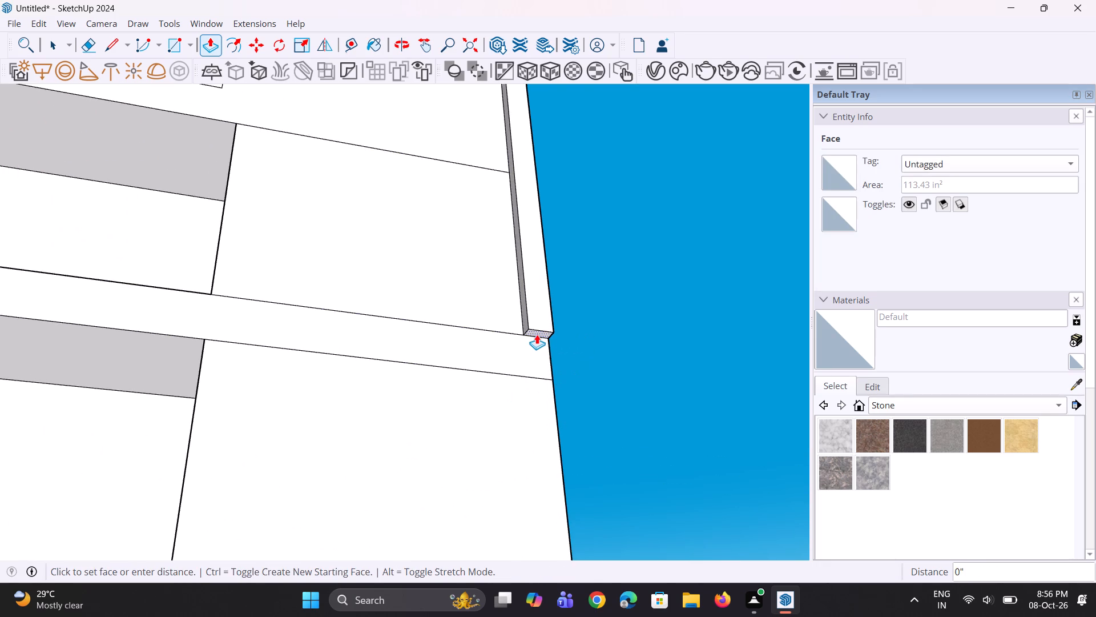
{"action": "left_click", "coordinate": [513, 377]}
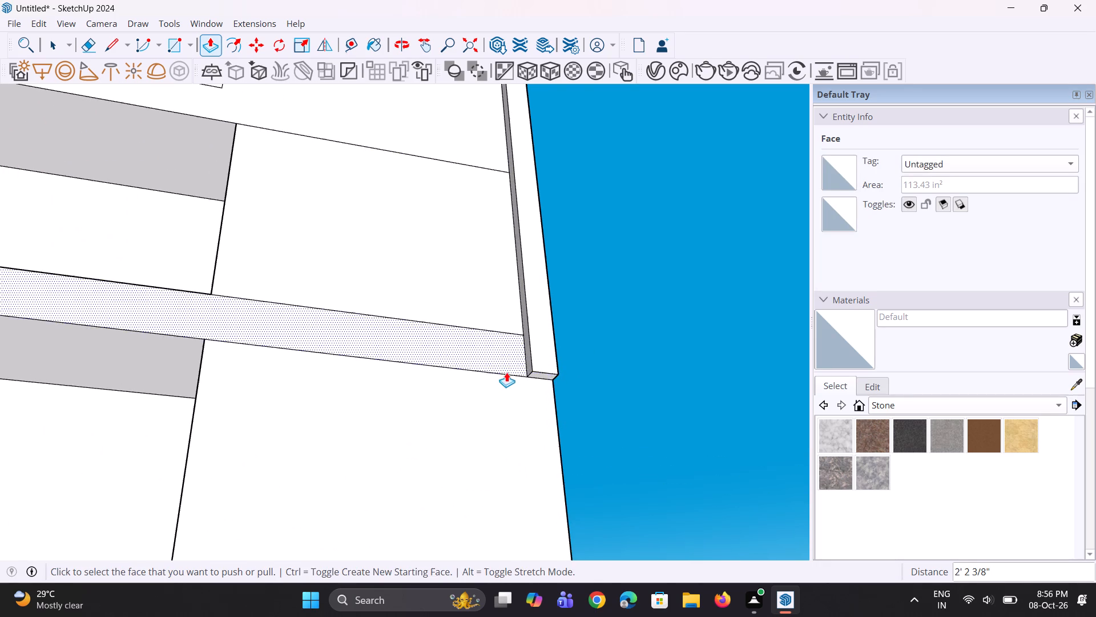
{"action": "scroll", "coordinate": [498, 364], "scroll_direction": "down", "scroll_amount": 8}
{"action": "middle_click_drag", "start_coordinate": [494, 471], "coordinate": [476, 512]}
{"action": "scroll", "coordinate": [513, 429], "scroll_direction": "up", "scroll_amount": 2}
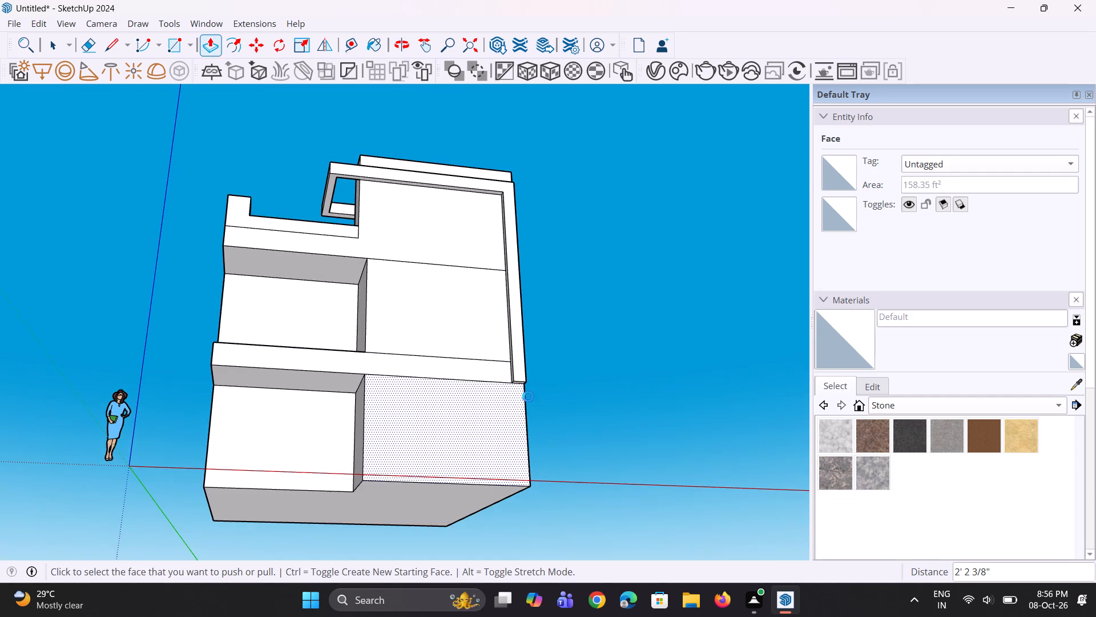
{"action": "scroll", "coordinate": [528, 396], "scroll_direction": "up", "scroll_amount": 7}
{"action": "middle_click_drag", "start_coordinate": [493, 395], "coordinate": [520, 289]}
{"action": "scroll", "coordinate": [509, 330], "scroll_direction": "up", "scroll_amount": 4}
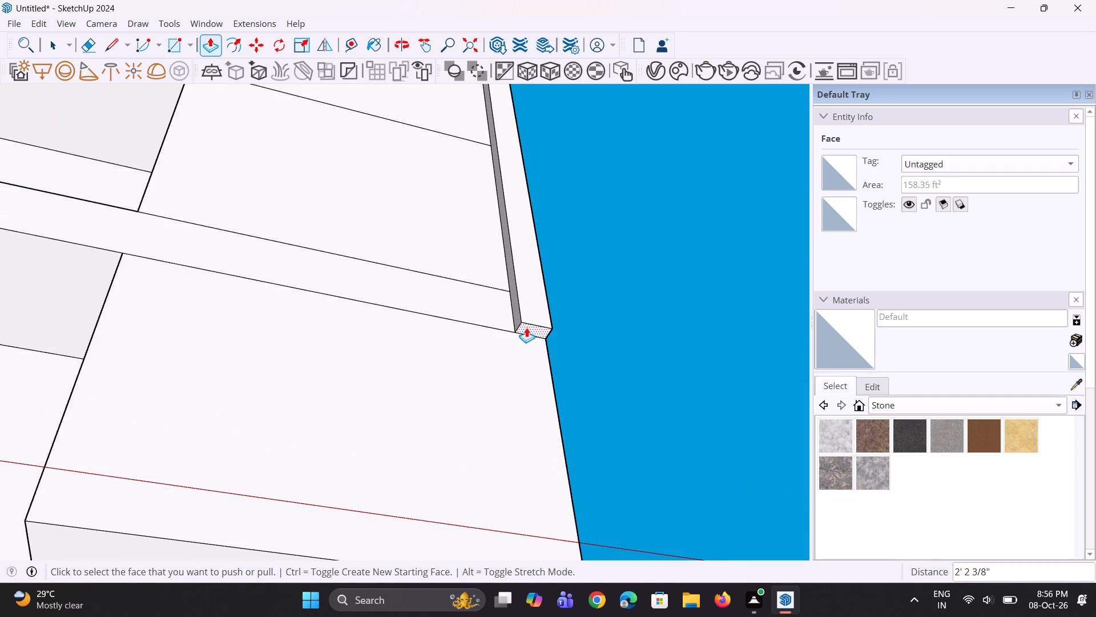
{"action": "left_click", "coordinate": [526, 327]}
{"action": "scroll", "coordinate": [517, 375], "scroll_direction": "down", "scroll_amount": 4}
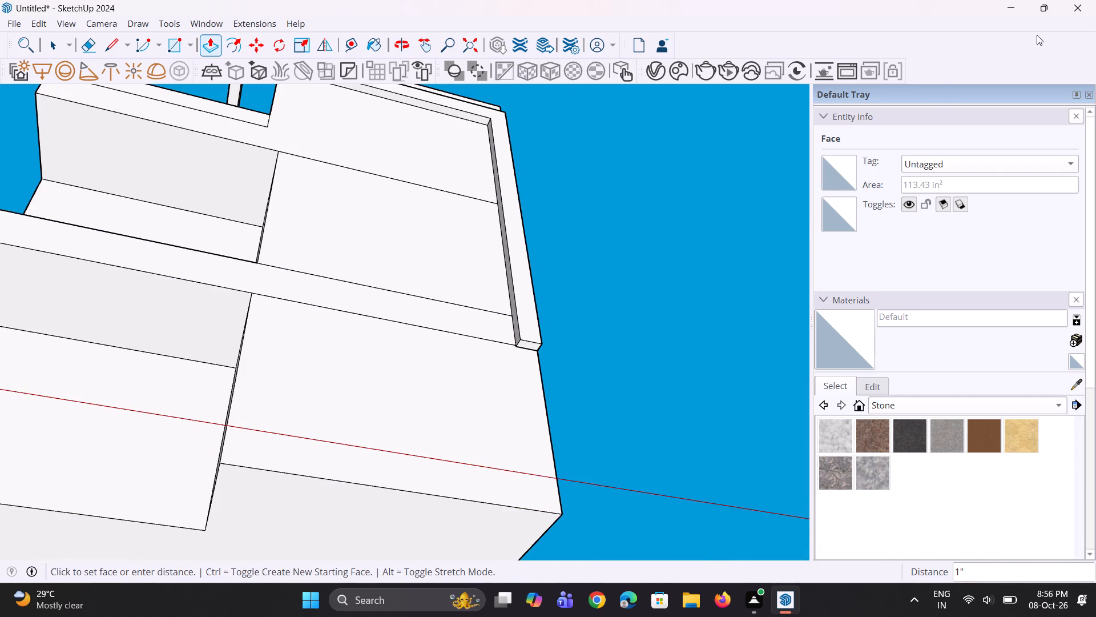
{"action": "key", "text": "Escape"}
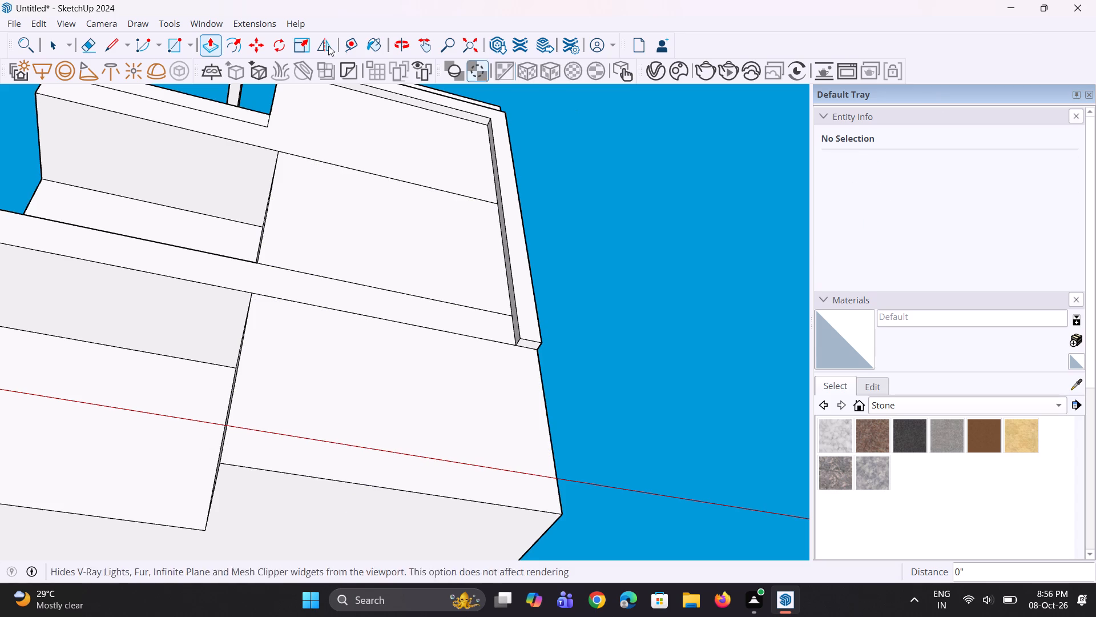
Push/Pull the vertical strip's bottom end 10' down to the base of the building.
{"action": "scroll", "coordinate": [466, 517], "scroll_direction": "up", "scroll_amount": 4}
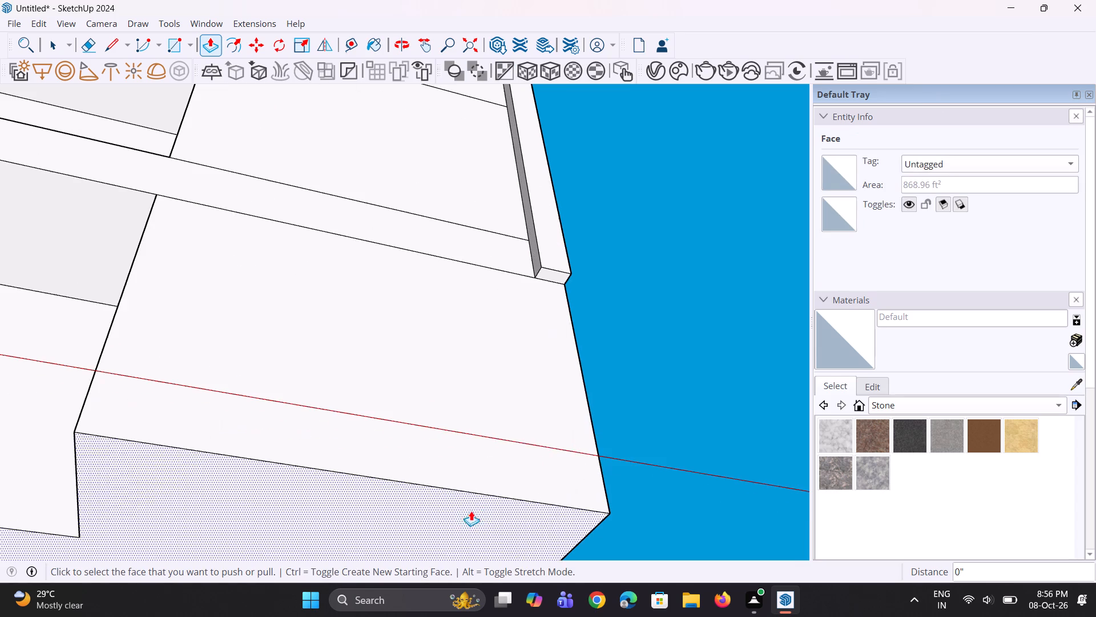
{"action": "left_click", "coordinate": [549, 278]}
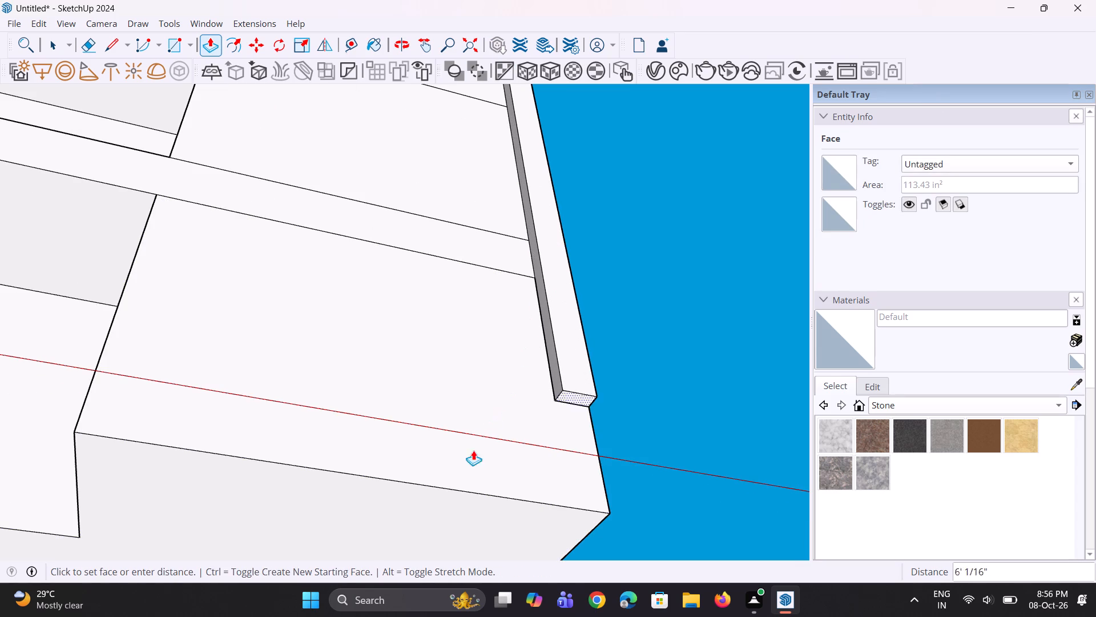
{"action": "left_click", "coordinate": [443, 492]}
Widen the full-height vertical strip by pulling its inner side face 2 1/2" toward the front panels.
{"action": "scroll", "coordinate": [409, 366], "scroll_direction": "down", "scroll_amount": 7}
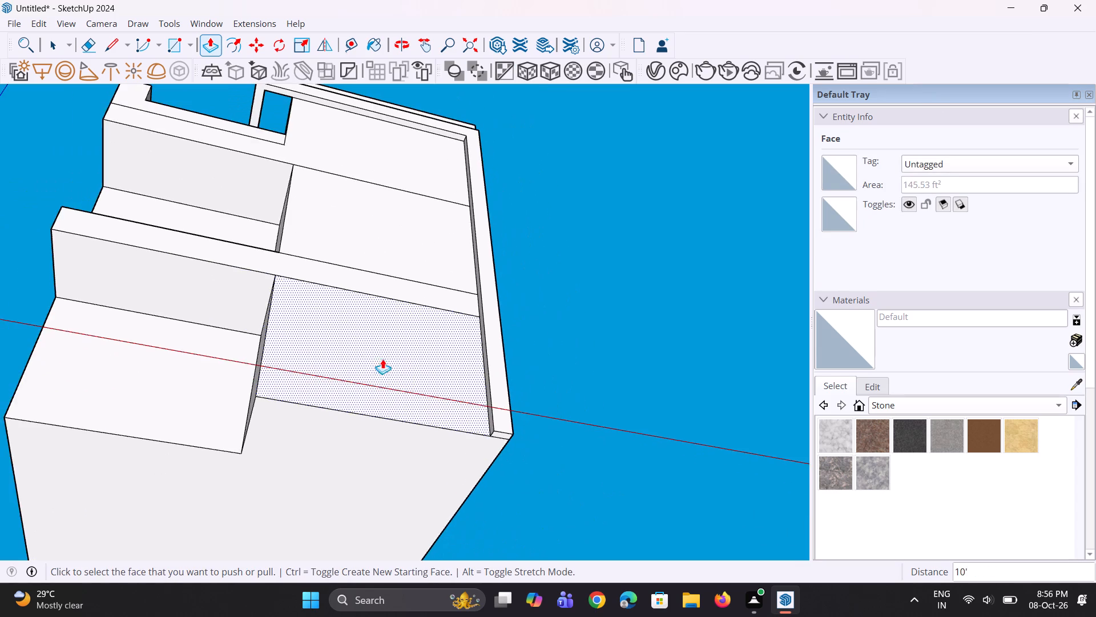
{"action": "middle_click_drag", "start_coordinate": [353, 353], "coordinate": [327, 444]}
{"action": "middle_click_drag", "start_coordinate": [283, 379], "coordinate": [285, 463]}
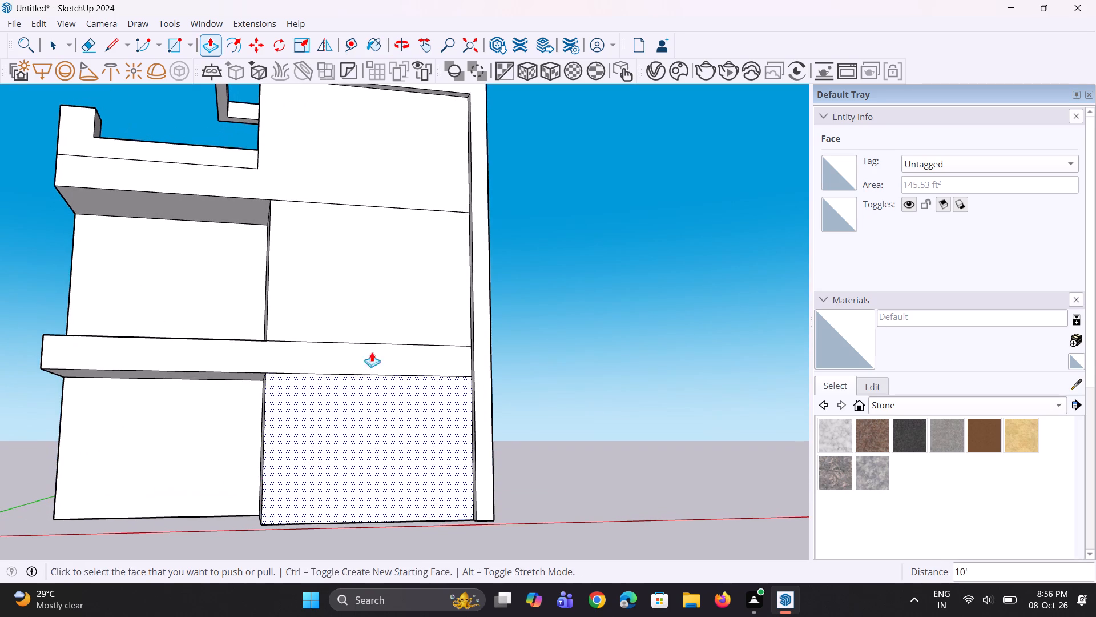
{"action": "middle_click", "coordinate": [364, 327]}
{"action": "scroll", "coordinate": [367, 323], "scroll_direction": "up", "scroll_amount": 1}
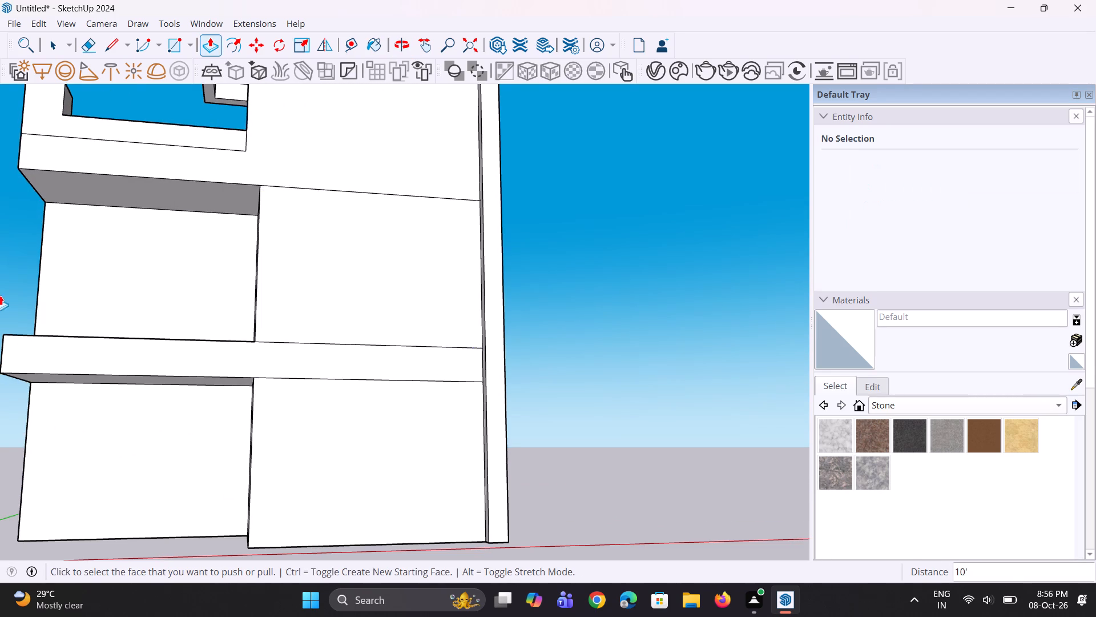
{"action": "middle_click_drag", "start_coordinate": [381, 259], "coordinate": [489, 233]}
{"action": "scroll", "coordinate": [498, 228], "scroll_direction": "up", "scroll_amount": 2}
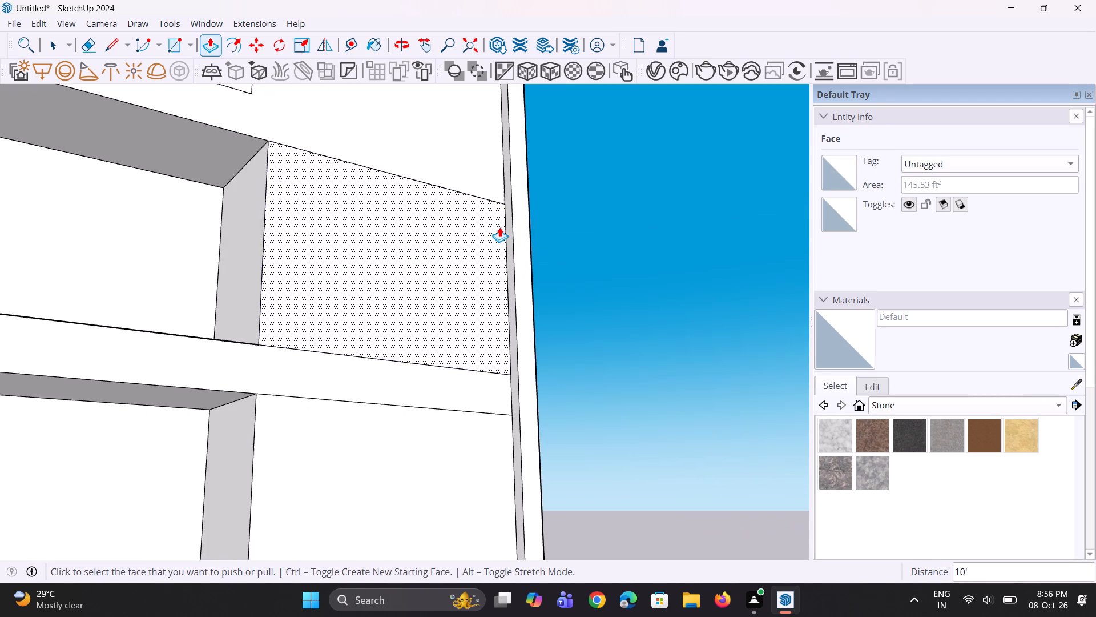
{"action": "scroll", "coordinate": [499, 227], "scroll_direction": "up", "scroll_amount": 4}
{"action": "left_click", "coordinate": [511, 226]}
{"action": "left_click", "coordinate": [507, 225]}
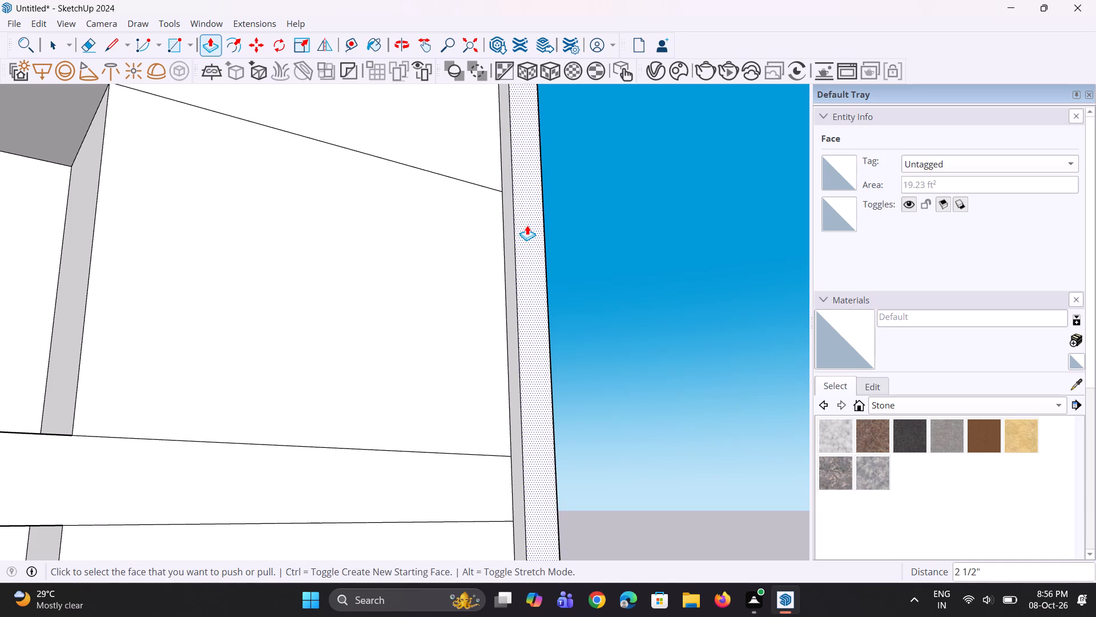
{"action": "left_click", "coordinate": [527, 225]}
{"action": "left_click", "coordinate": [533, 229]}
Examine the whole front elevation with the full-height vertical strip and the recessed panels.
{"action": "scroll", "coordinate": [453, 323], "scroll_direction": "down", "scroll_amount": 8}
{"action": "middle_click_drag", "start_coordinate": [470, 310], "coordinate": [472, 315]}
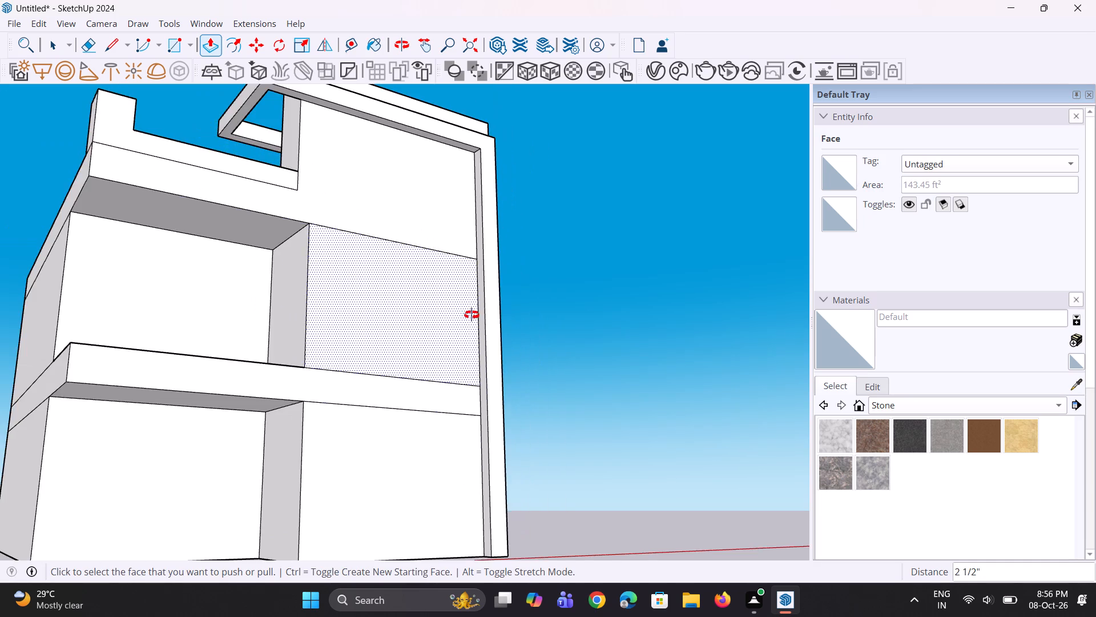
{"action": "middle_click_drag", "start_coordinate": [472, 315], "coordinate": [442, 416]}
{"action": "scroll", "coordinate": [429, 283], "scroll_direction": "down", "scroll_amount": 5}
{"action": "middle_click_drag", "start_coordinate": [429, 283], "coordinate": [280, 364]}
{"action": "middle_click_drag", "start_coordinate": [381, 362], "coordinate": [337, 354]}
{"action": "scroll", "coordinate": [307, 368], "scroll_direction": "up", "scroll_amount": 1}
{"action": "middle_click_drag", "start_coordinate": [307, 368], "coordinate": [317, 325]}
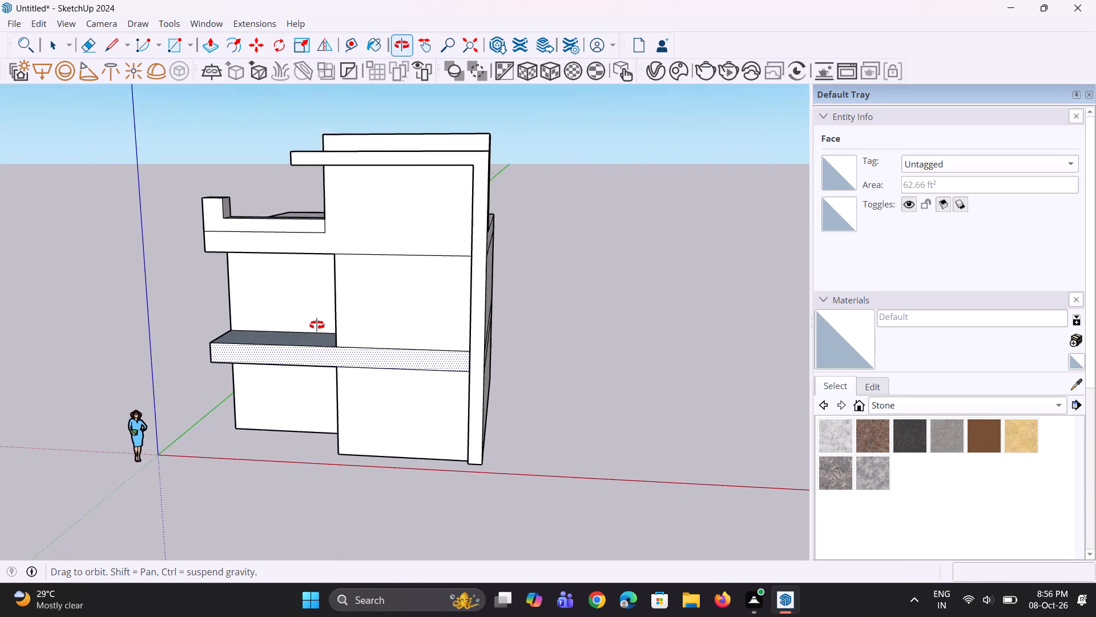
{"action": "middle_click_drag", "start_coordinate": [317, 325], "coordinate": [341, 314]}
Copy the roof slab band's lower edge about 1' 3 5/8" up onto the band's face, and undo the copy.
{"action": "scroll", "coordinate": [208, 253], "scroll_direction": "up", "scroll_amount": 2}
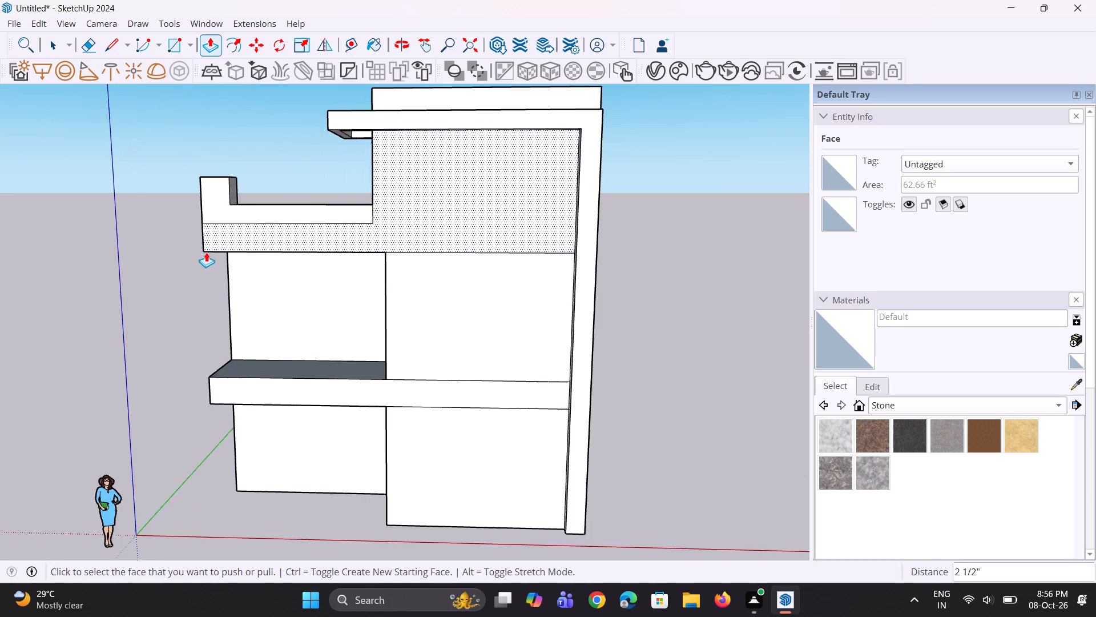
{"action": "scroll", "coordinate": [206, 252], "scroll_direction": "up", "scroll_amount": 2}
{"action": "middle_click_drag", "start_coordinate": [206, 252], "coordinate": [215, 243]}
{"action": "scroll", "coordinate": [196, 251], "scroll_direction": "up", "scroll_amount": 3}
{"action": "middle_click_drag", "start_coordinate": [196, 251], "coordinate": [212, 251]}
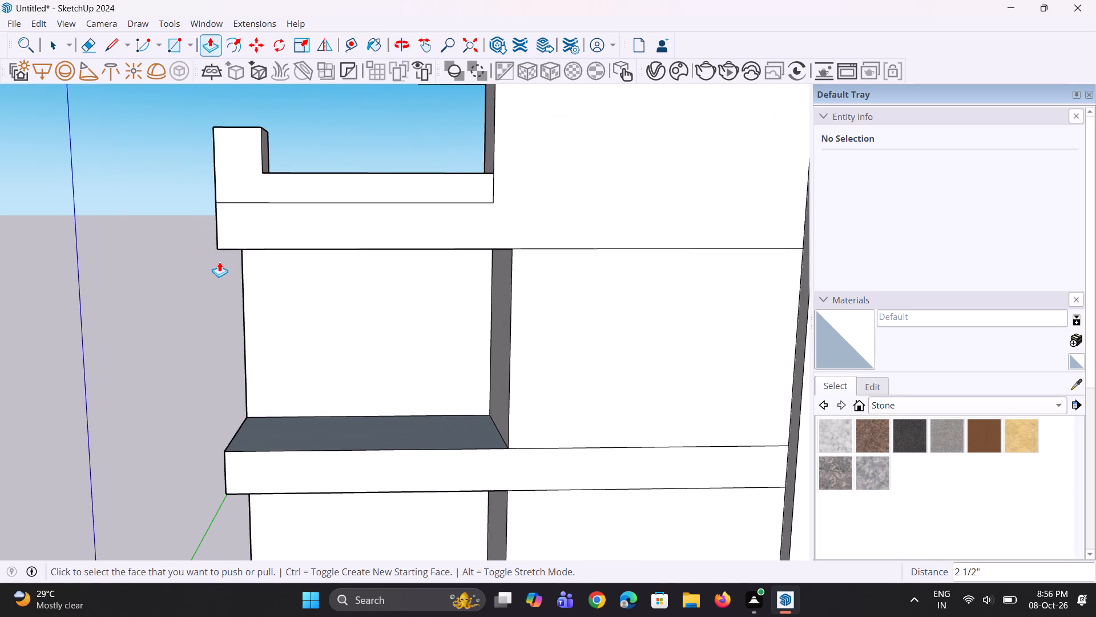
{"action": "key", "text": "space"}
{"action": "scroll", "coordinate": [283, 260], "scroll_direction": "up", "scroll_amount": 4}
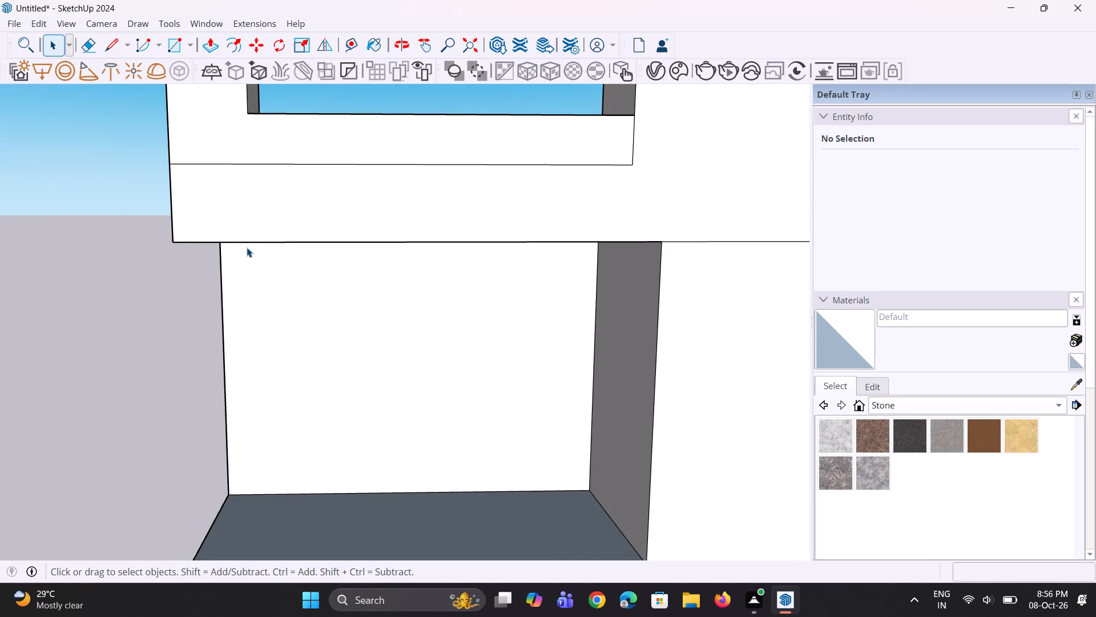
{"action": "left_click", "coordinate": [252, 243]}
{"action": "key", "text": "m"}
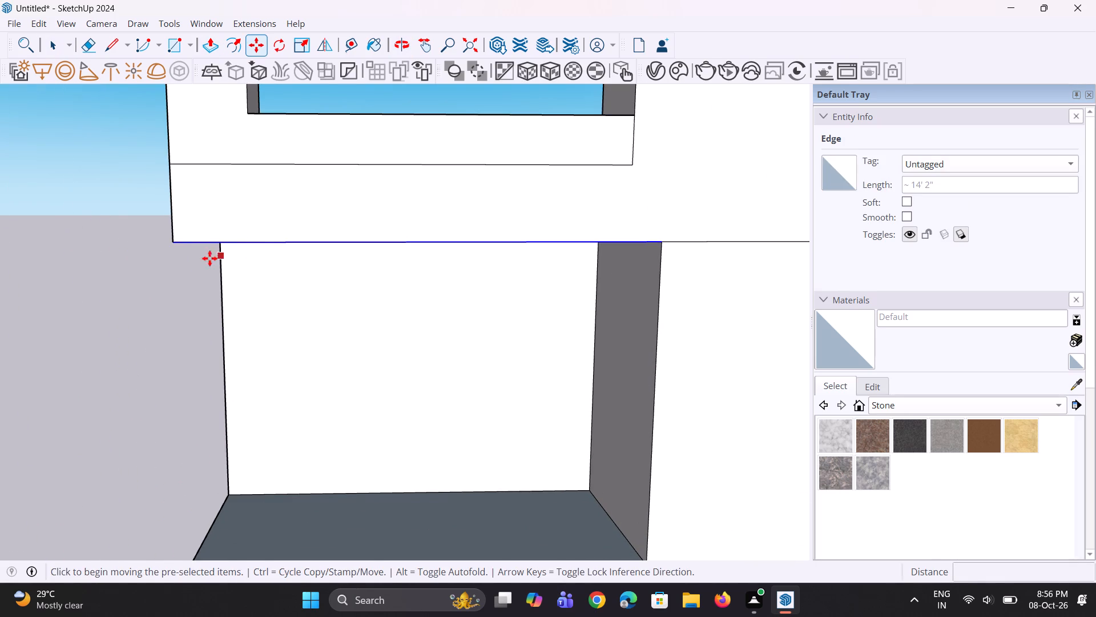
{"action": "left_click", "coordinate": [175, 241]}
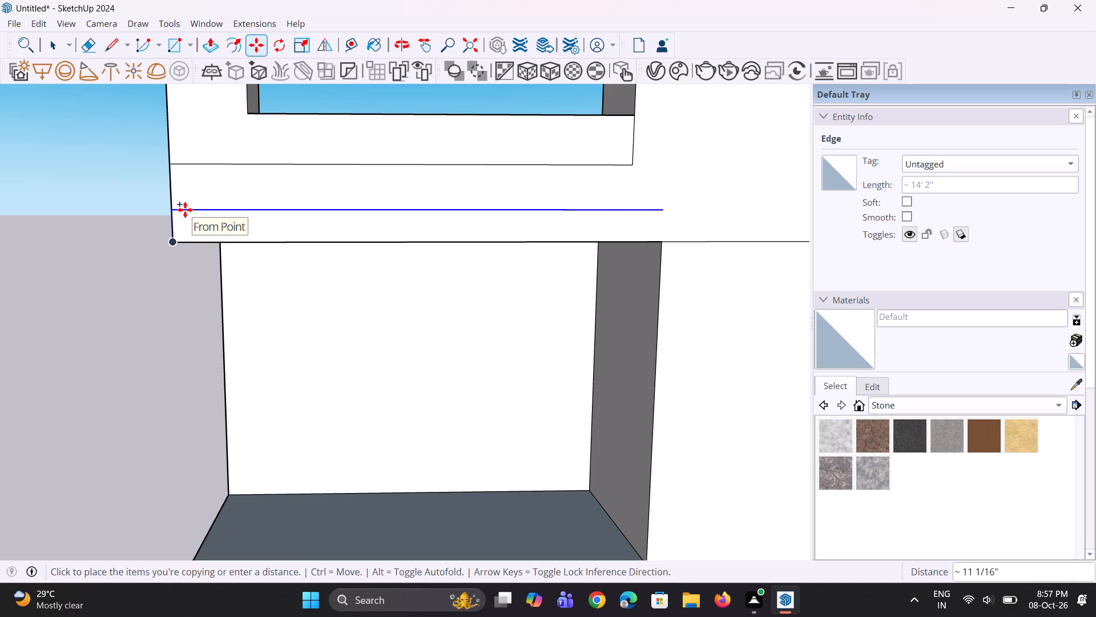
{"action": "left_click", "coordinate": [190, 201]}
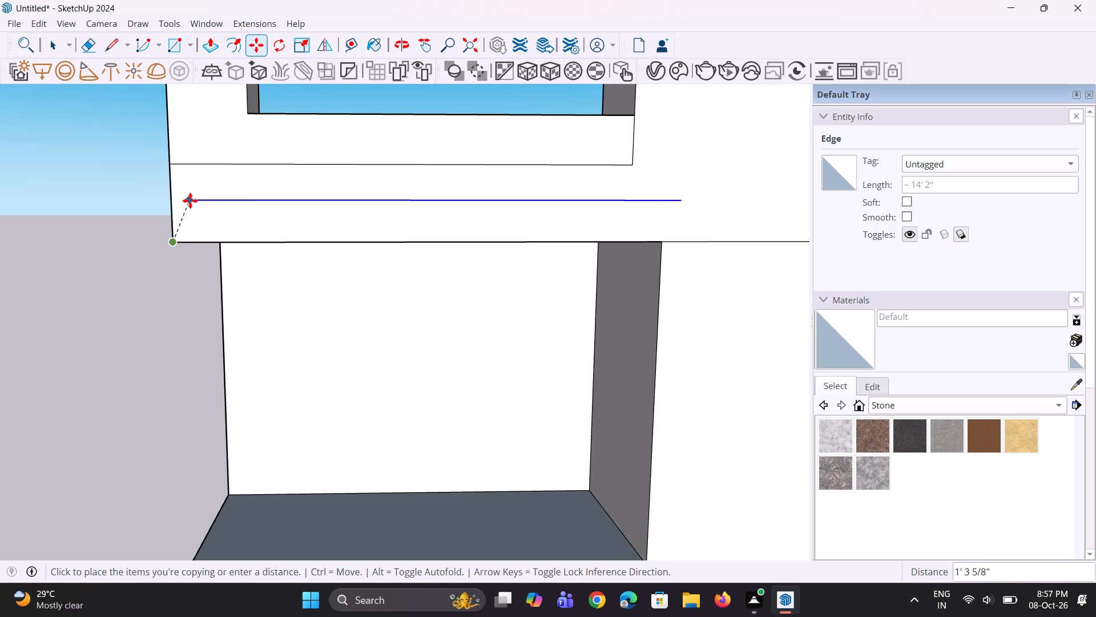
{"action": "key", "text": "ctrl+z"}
Push/Pull the roof slab's underside above the upper-floor recess 6" upward.
{"action": "middle_click_drag", "start_coordinate": [170, 261], "coordinate": [243, 146], "text": "ctrl"}
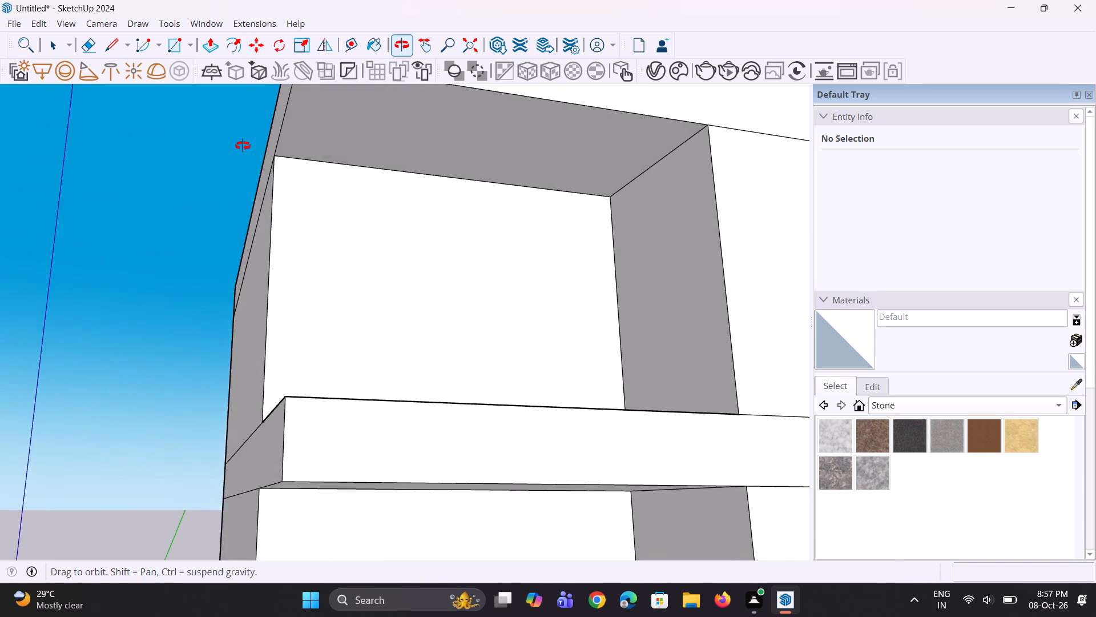
{"action": "middle_click_drag", "start_coordinate": [243, 146], "coordinate": [250, 246], "text": "ctrl"}
{"action": "scroll", "coordinate": [325, 226], "scroll_direction": "up", "scroll_amount": 1}
{"action": "middle_click_drag", "start_coordinate": [335, 228], "coordinate": [343, 223]}
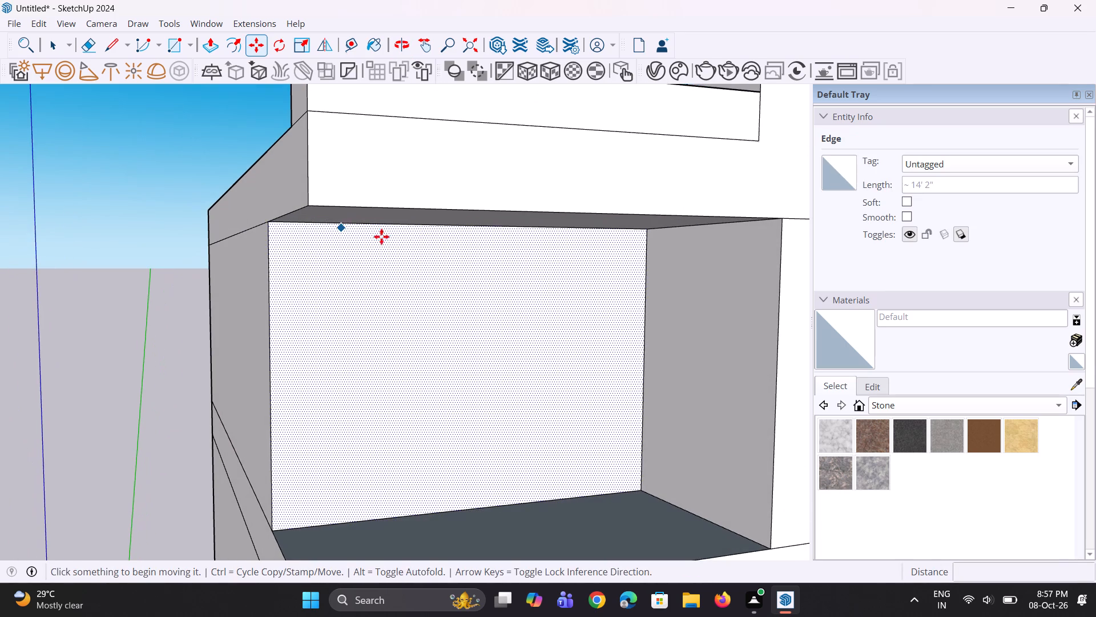
{"action": "key", "text": "p"}
{"action": "left_click", "coordinate": [432, 218]}
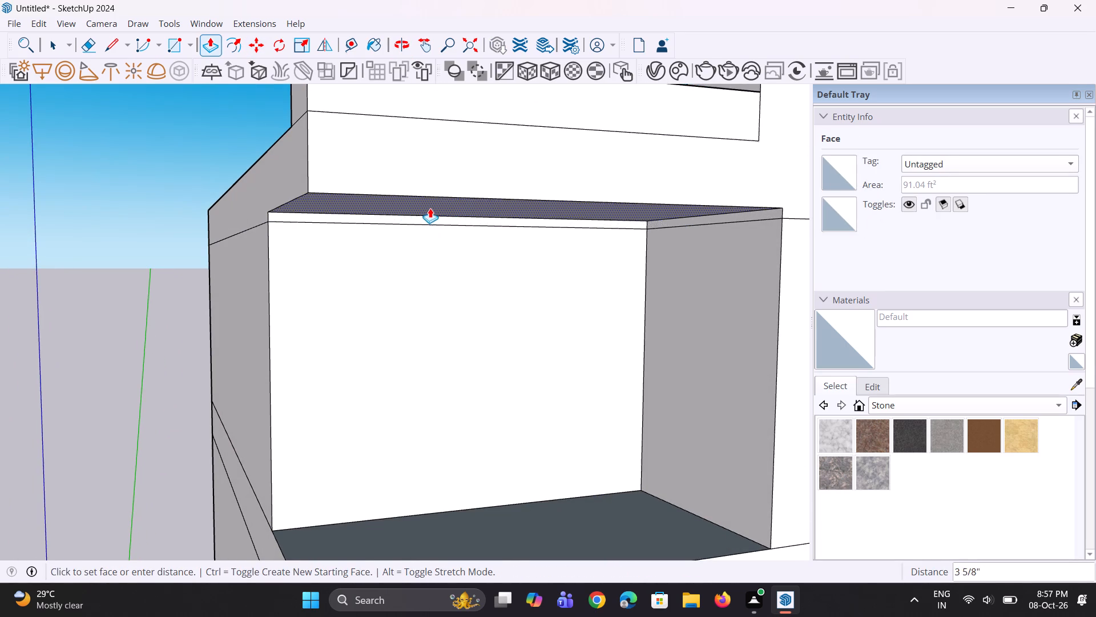
{"action": "left_click", "coordinate": [429, 201]}
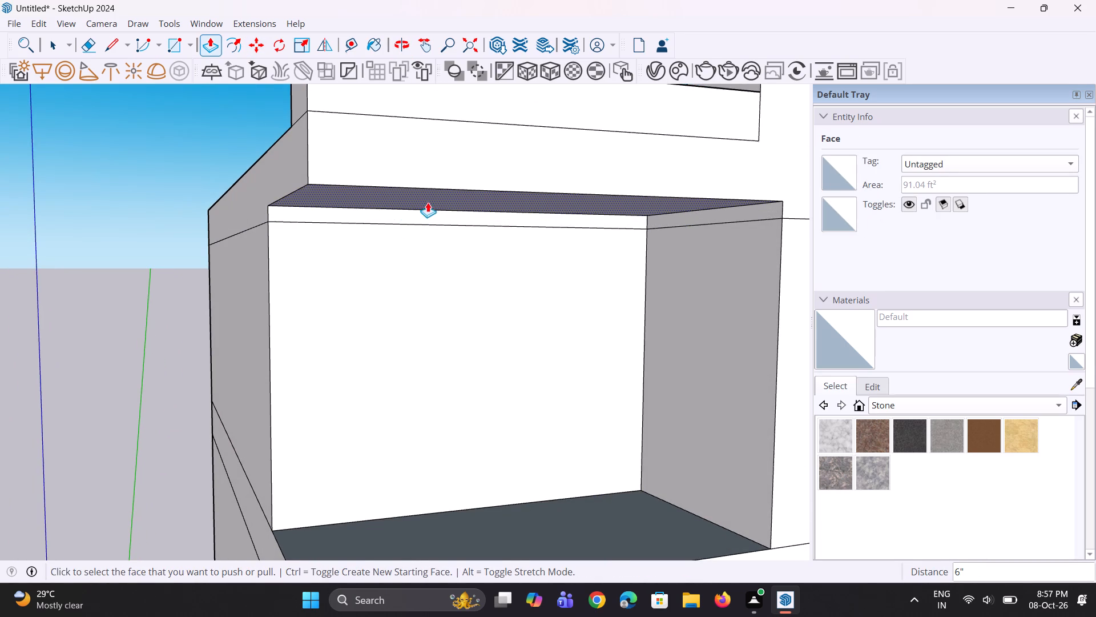
Push/Pull the same underside above the upper-floor recess about 4 11/16" farther upward.
{"action": "scroll", "coordinate": [400, 221], "scroll_direction": "down", "scroll_amount": 5}
{"action": "middle_click_drag", "start_coordinate": [426, 217], "coordinate": [345, 173]}
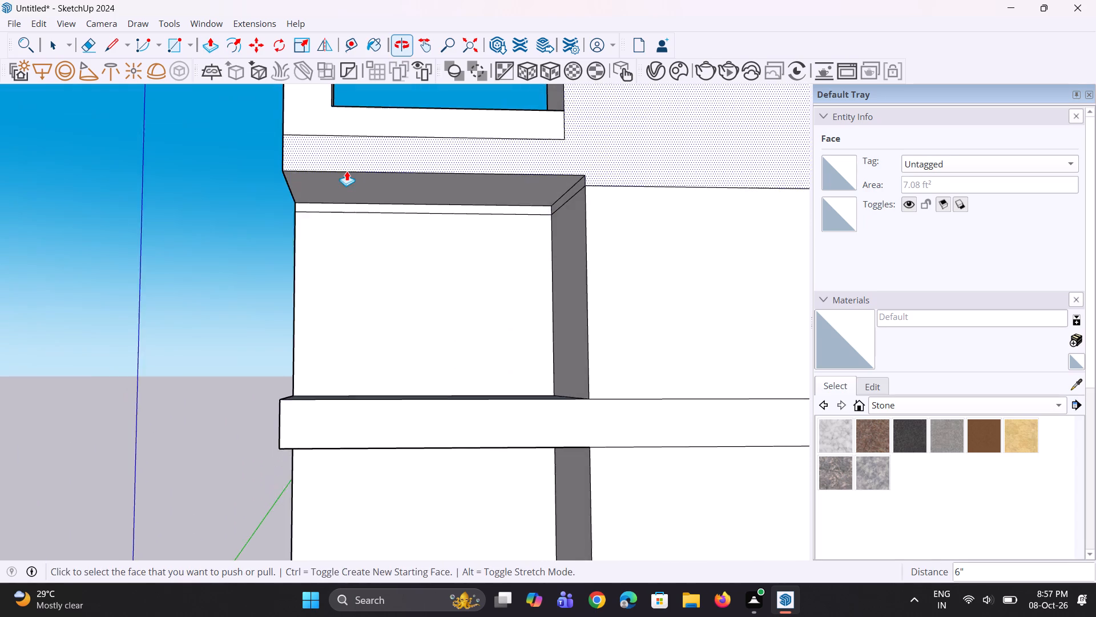
{"action": "scroll", "coordinate": [346, 171], "scroll_direction": "up", "scroll_amount": 2}
{"action": "left_click", "coordinate": [345, 183]}
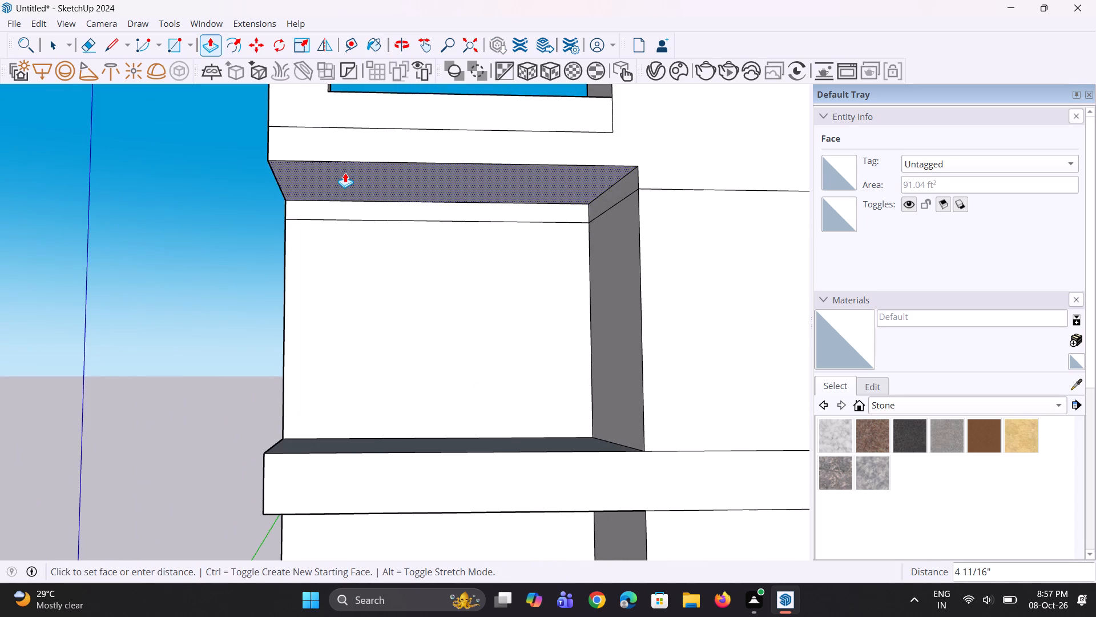
{"action": "left_click", "coordinate": [345, 173]}
Erase the leftover horizontal edges on the upper-floor recess's back wall, side wall and the adjoining front wall.
{"action": "middle_click_drag", "start_coordinate": [361, 221], "coordinate": [362, 238]}
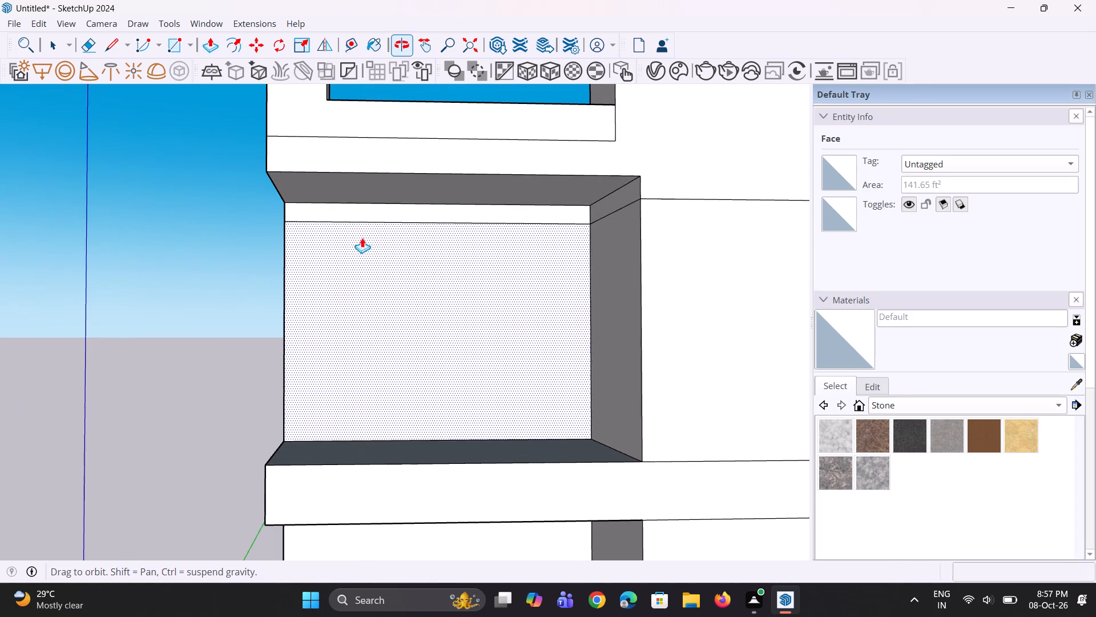
{"action": "key", "text": "e"}
{"action": "left_click", "coordinate": [380, 225]}
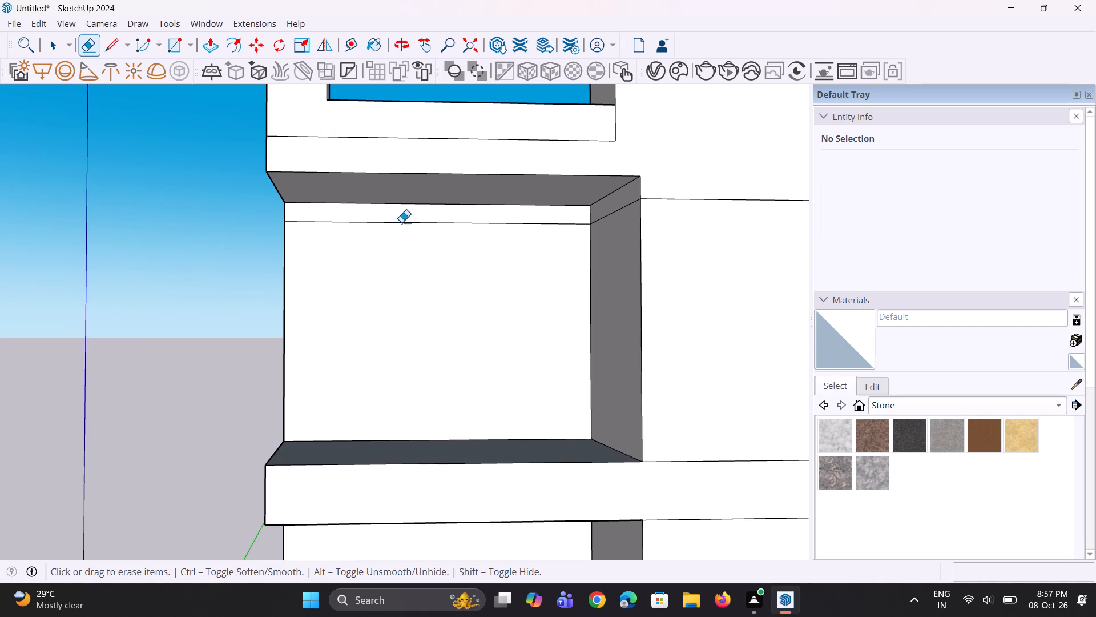
{"action": "left_click", "coordinate": [401, 222]}
{"action": "middle_click_drag", "start_coordinate": [415, 245], "coordinate": [502, 238]}
{"action": "scroll", "coordinate": [597, 219], "scroll_direction": "up", "scroll_amount": 3}
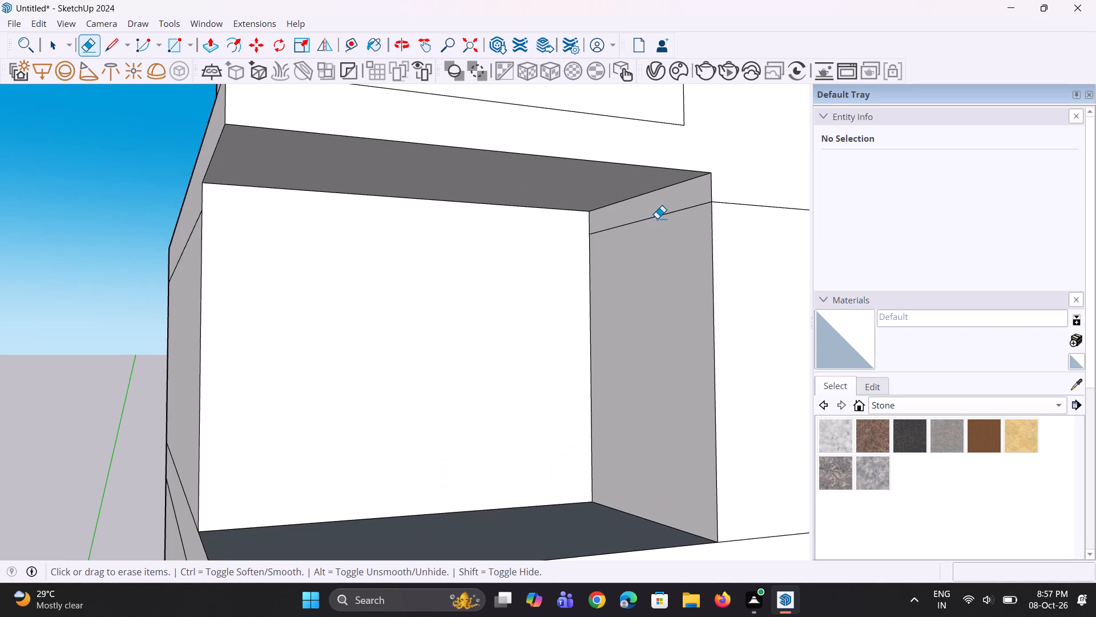
{"action": "left_click", "coordinate": [657, 218]}
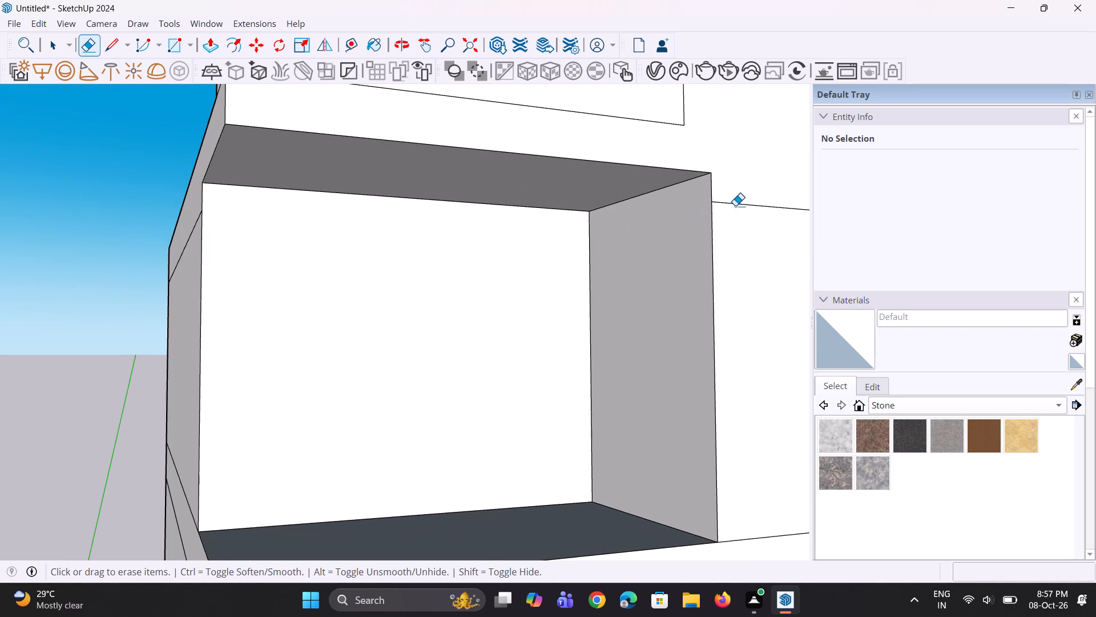
{"action": "left_click", "coordinate": [735, 206]}
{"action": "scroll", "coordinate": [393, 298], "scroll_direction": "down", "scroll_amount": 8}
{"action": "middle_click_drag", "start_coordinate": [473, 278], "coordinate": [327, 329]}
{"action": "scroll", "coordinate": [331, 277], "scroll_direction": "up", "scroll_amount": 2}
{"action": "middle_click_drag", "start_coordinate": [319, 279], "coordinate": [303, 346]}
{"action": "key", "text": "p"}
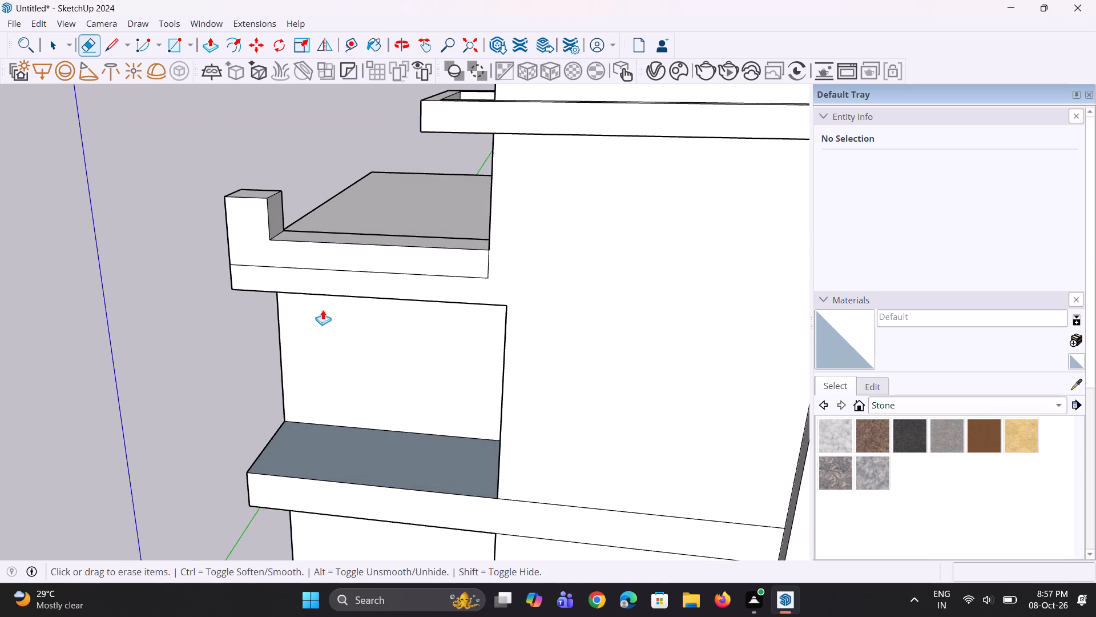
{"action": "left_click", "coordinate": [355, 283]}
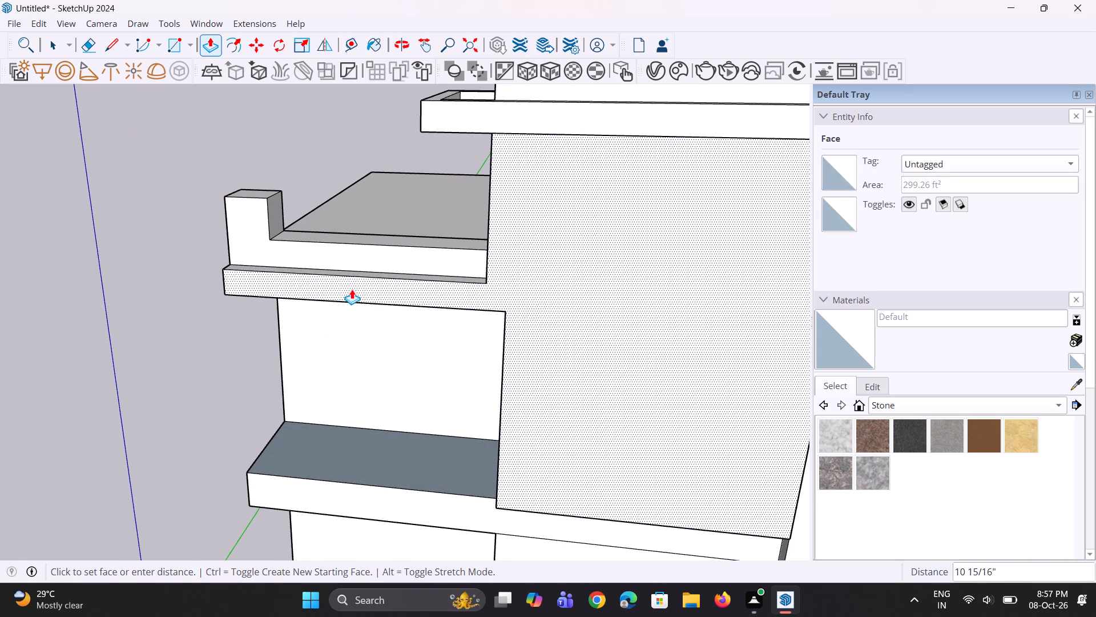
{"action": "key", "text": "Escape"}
Draw a vertical line from the inner end of the roof band's upper edge to its lower edge, separating the band from the tall wall.
{"action": "middle_click_drag", "start_coordinate": [417, 281], "coordinate": [464, 235]}
{"action": "scroll", "coordinate": [468, 243], "scroll_direction": "up", "scroll_amount": 3}
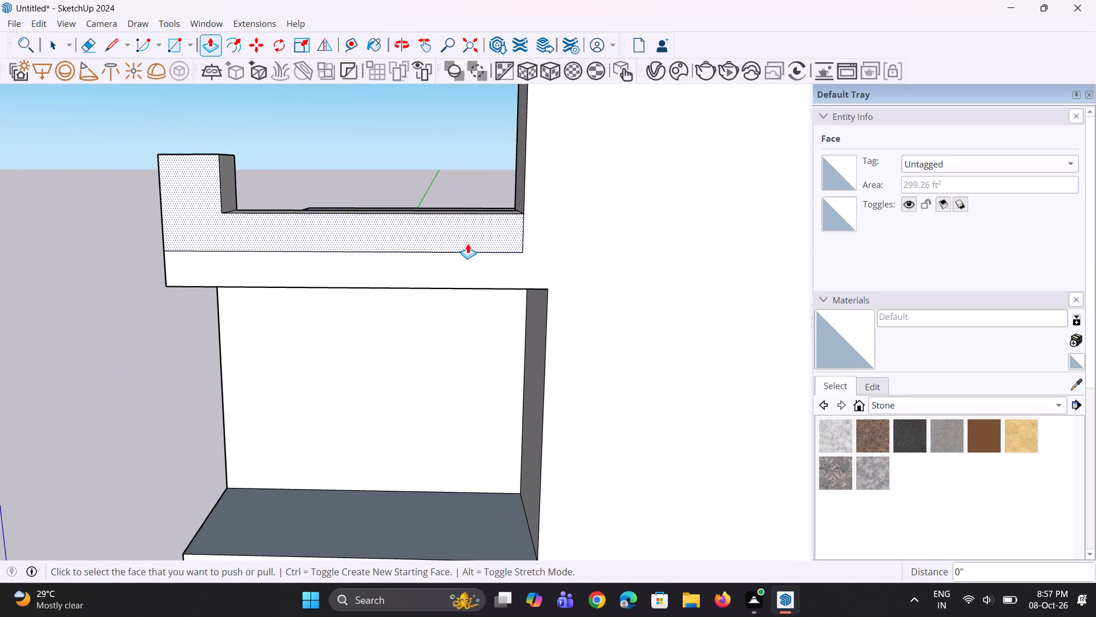
{"action": "key", "text": "l"}
{"action": "scroll", "coordinate": [485, 257], "scroll_direction": "up", "scroll_amount": 7}
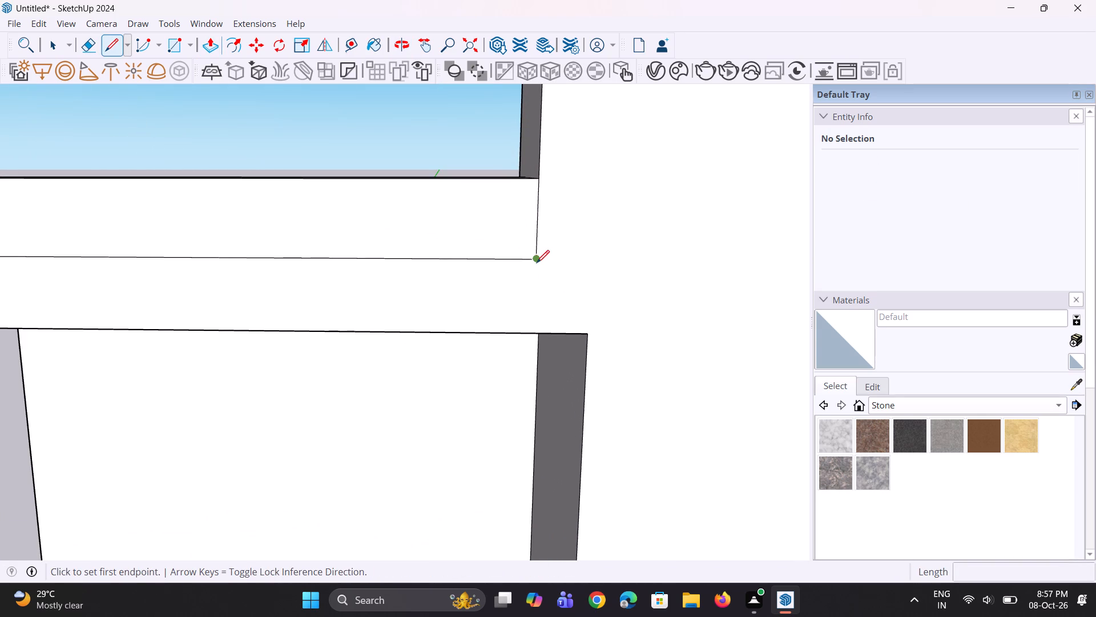
{"action": "left_click", "coordinate": [537, 263]}
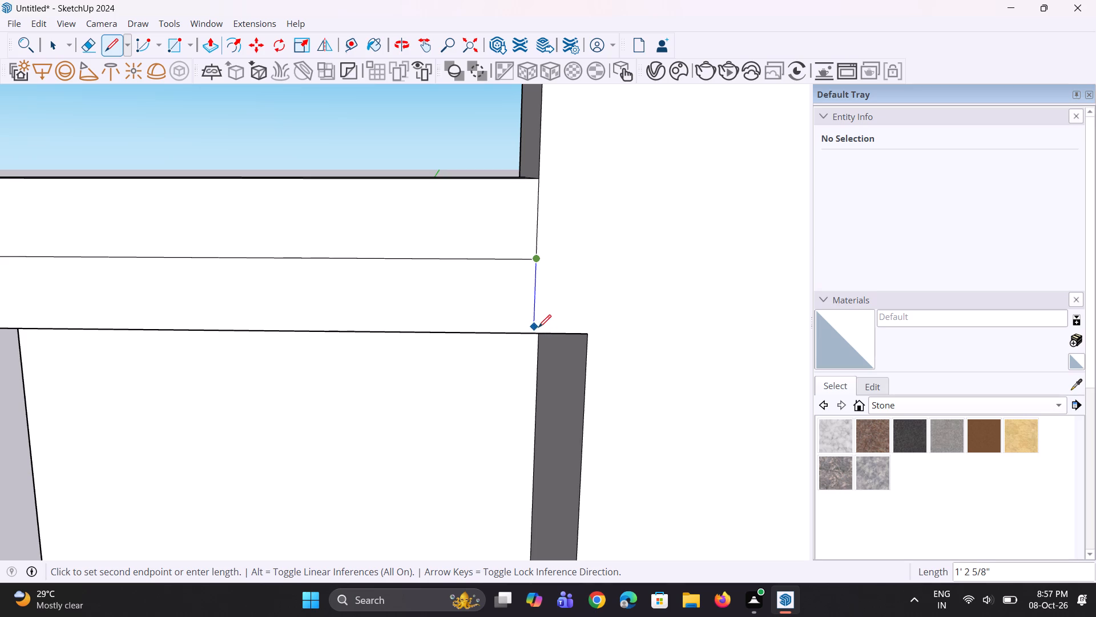
{"action": "left_click", "coordinate": [535, 335]}
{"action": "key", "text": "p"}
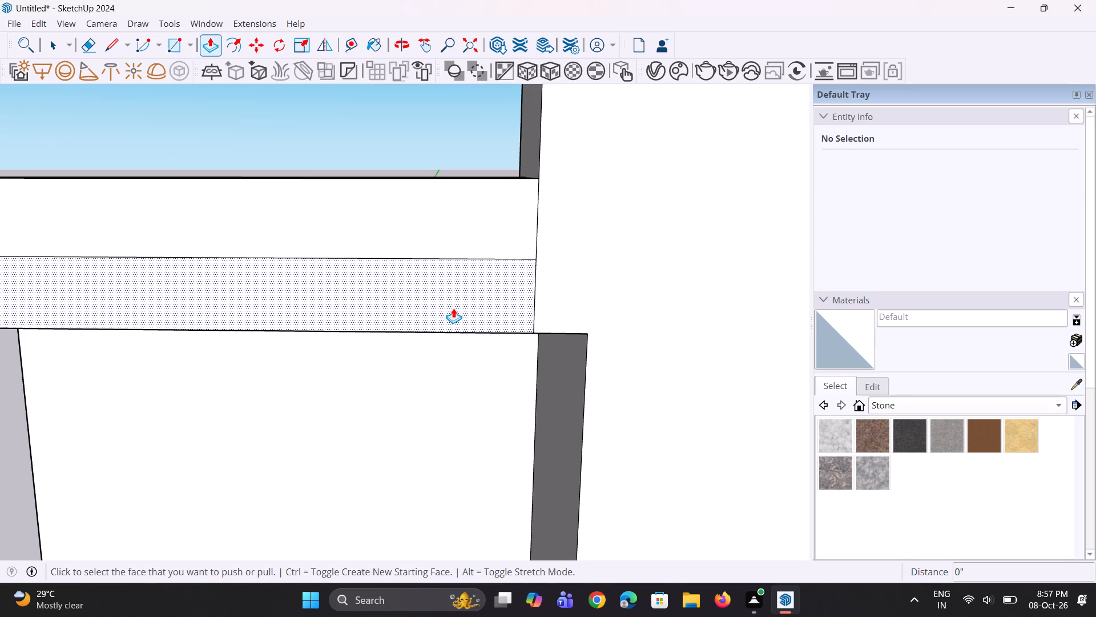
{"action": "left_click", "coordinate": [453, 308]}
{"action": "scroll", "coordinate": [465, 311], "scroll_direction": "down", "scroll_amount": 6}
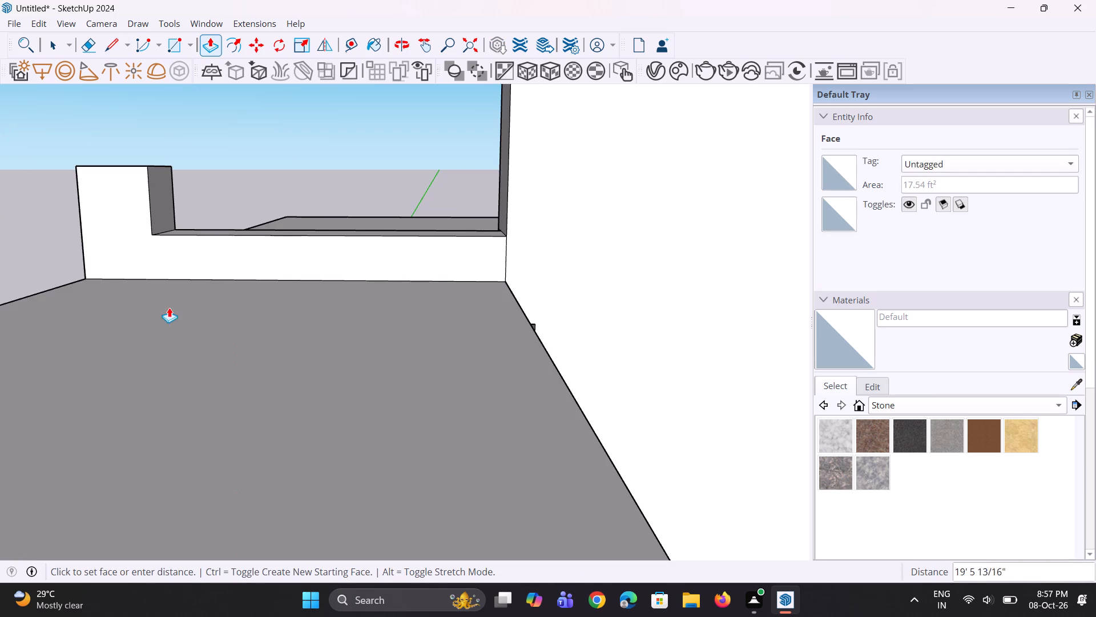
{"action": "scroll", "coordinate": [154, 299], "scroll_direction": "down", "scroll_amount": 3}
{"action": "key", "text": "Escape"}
Push/Pull the roof slab band's front face outward about 4 15/16", plus about 1 3/8" more.
{"action": "middle_click_drag", "start_coordinate": [82, 300], "coordinate": [424, 295]}
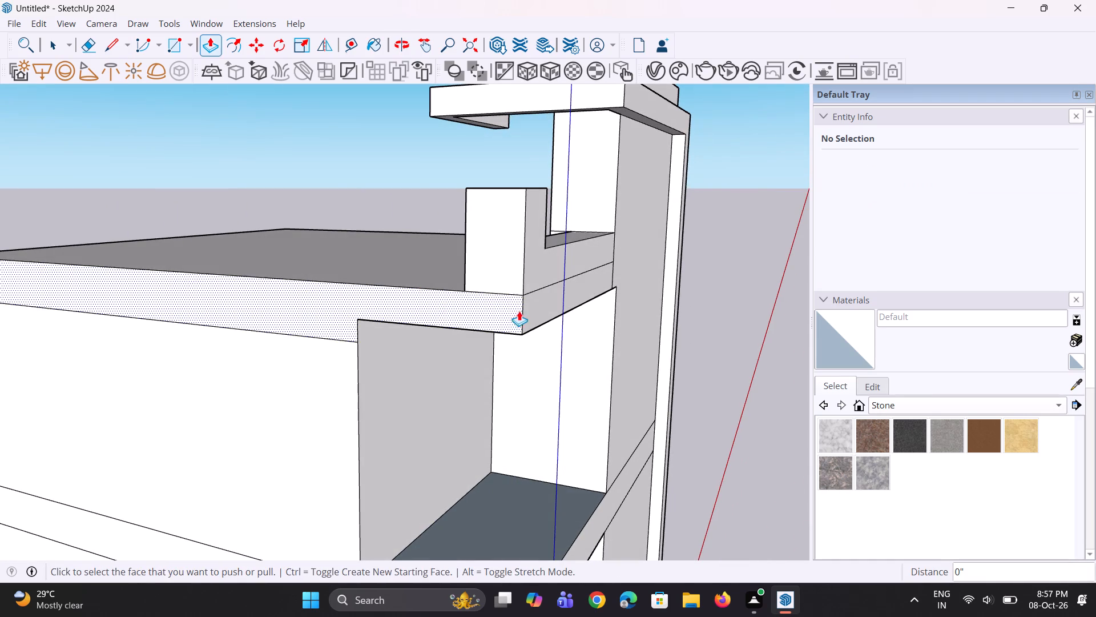
{"action": "left_click", "coordinate": [530, 313]}
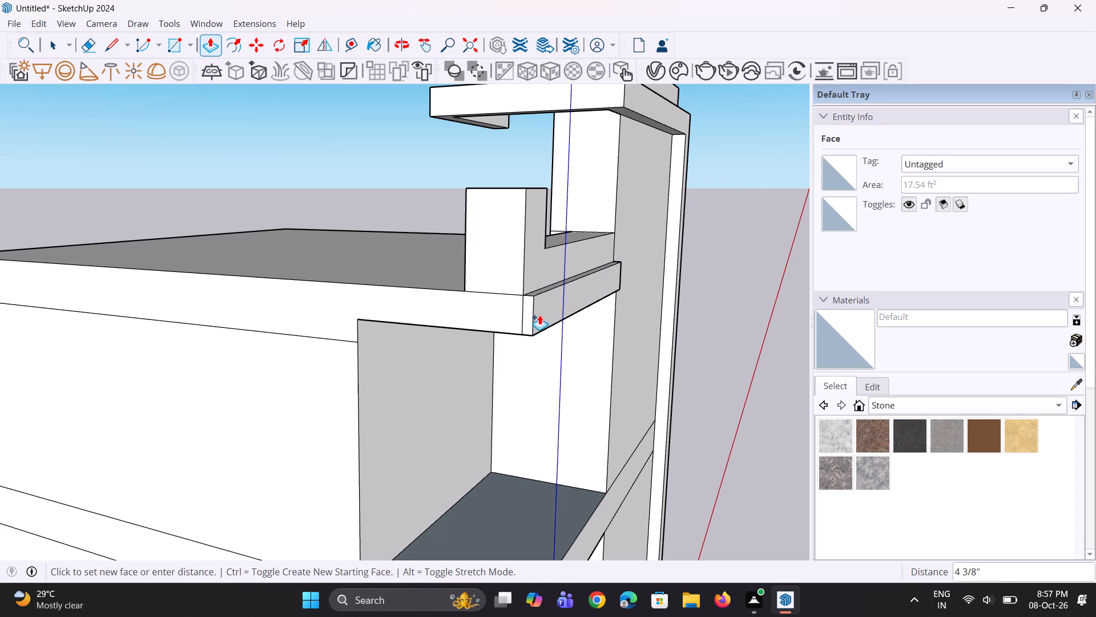
{"action": "left_click", "coordinate": [541, 316]}
{"action": "scroll", "coordinate": [483, 331], "scroll_direction": "down", "scroll_amount": 6}
{"action": "middle_click_drag", "start_coordinate": [581, 327], "coordinate": [451, 347]}
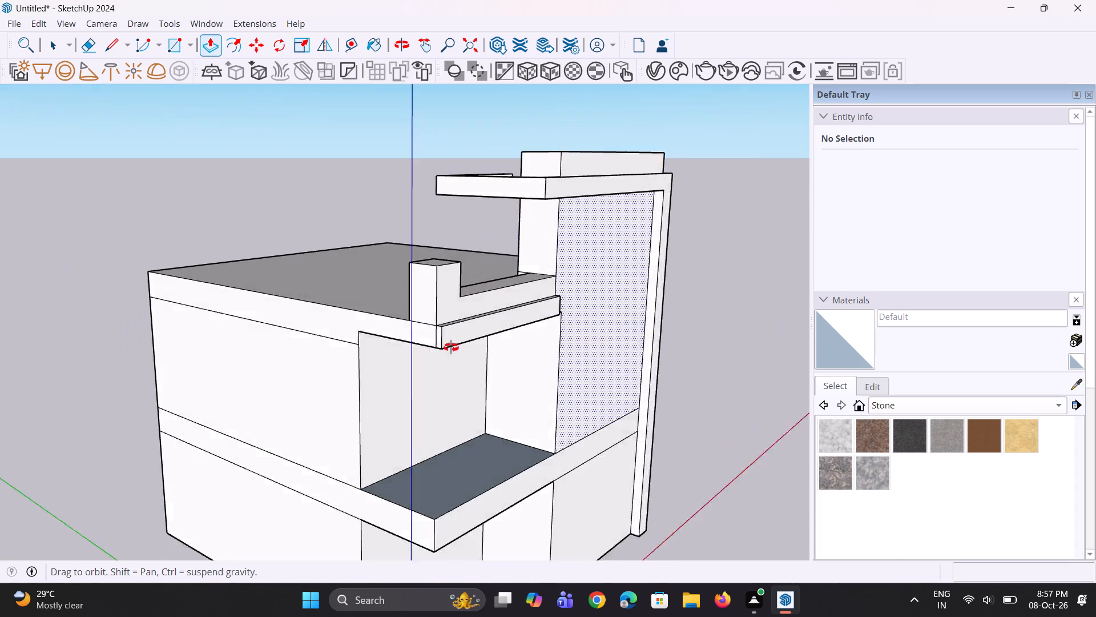
{"action": "middle_click_drag", "start_coordinate": [451, 347], "coordinate": [0, 328]}
{"action": "scroll", "coordinate": [392, 333], "scroll_direction": "up", "scroll_amount": 9}
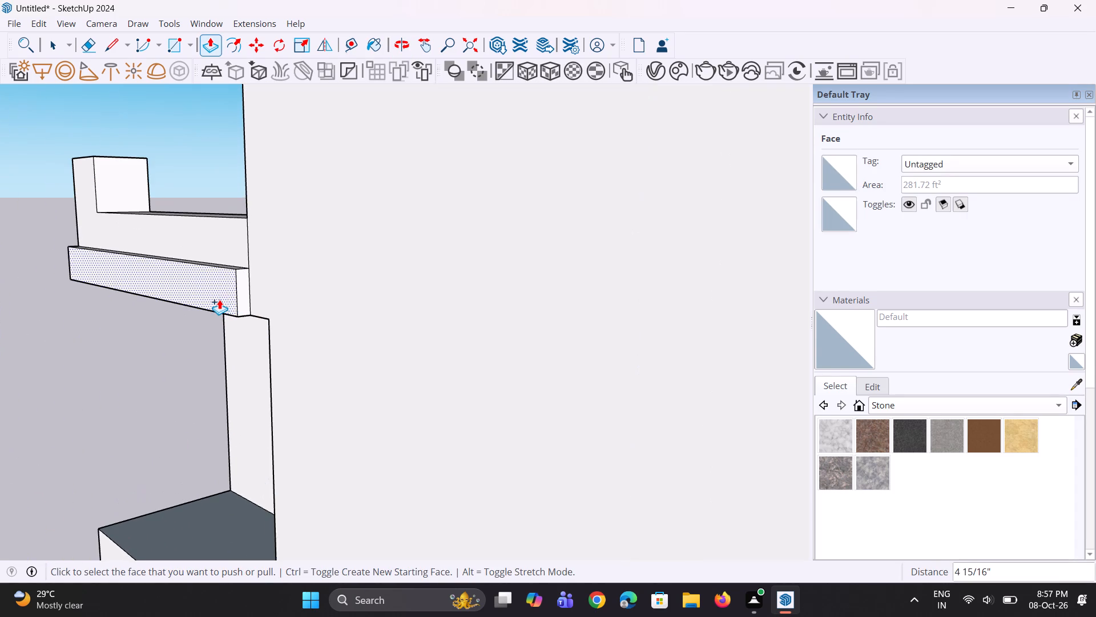
{"action": "left_click", "coordinate": [219, 299]}
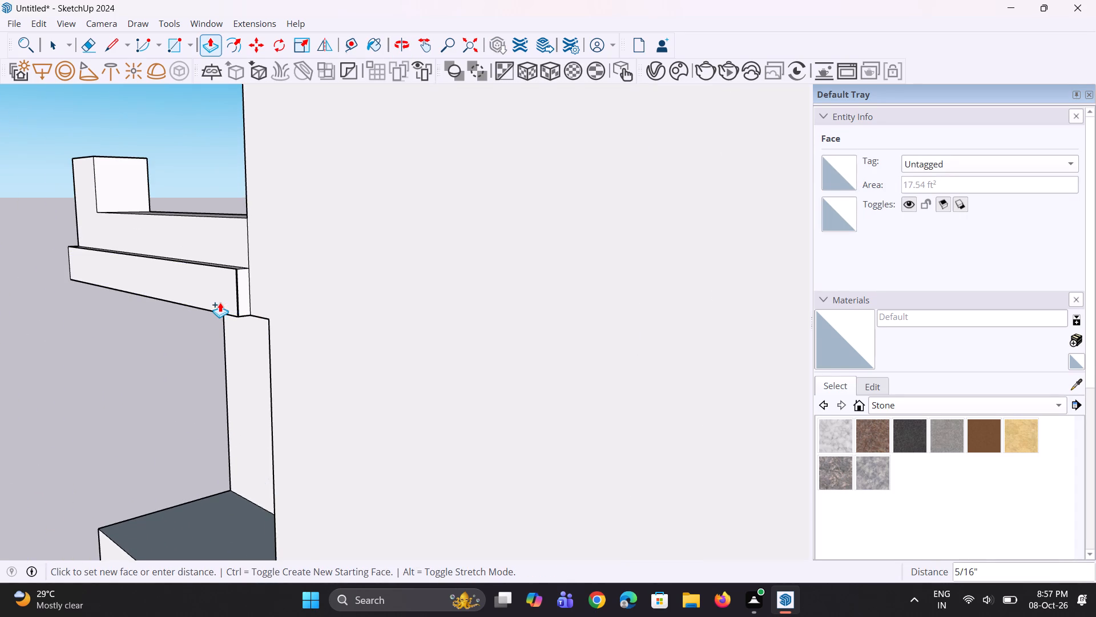
{"action": "left_click", "coordinate": [216, 306]}
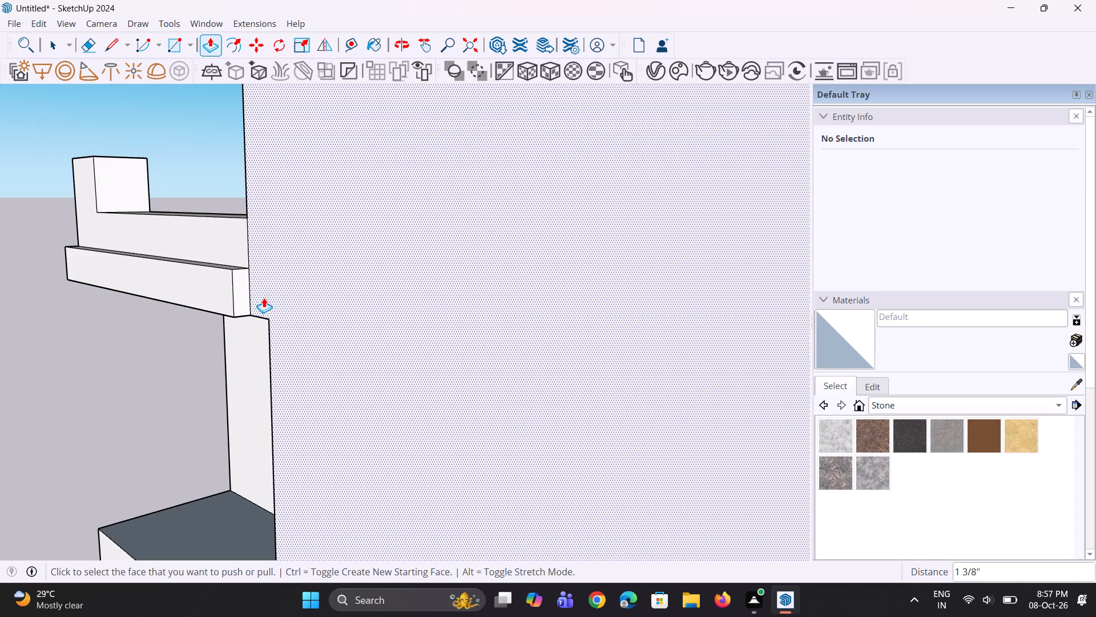
Push/Pull the projecting band's inner end face about 2' 6 7/16" across the tall front wall.
{"action": "left_click", "coordinate": [245, 297]}
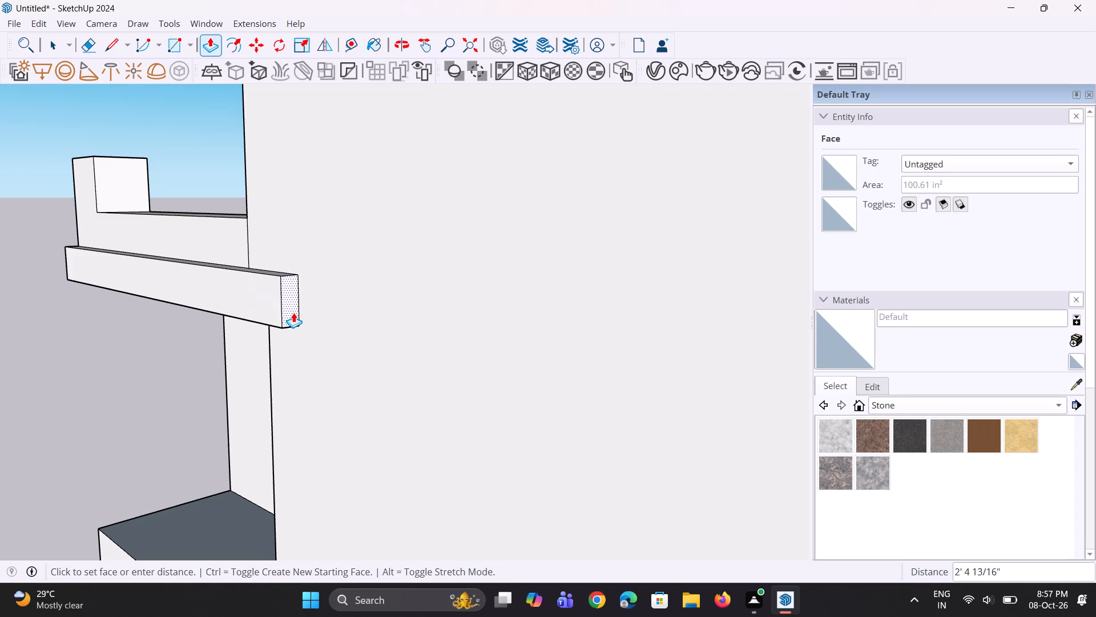
{"action": "left_click", "coordinate": [296, 314]}
Draw a line about 6 5/16" long across the projecting band's underside, starting at the recess's upper corner.
{"action": "middle_click_drag", "start_coordinate": [274, 358], "coordinate": [443, 165]}
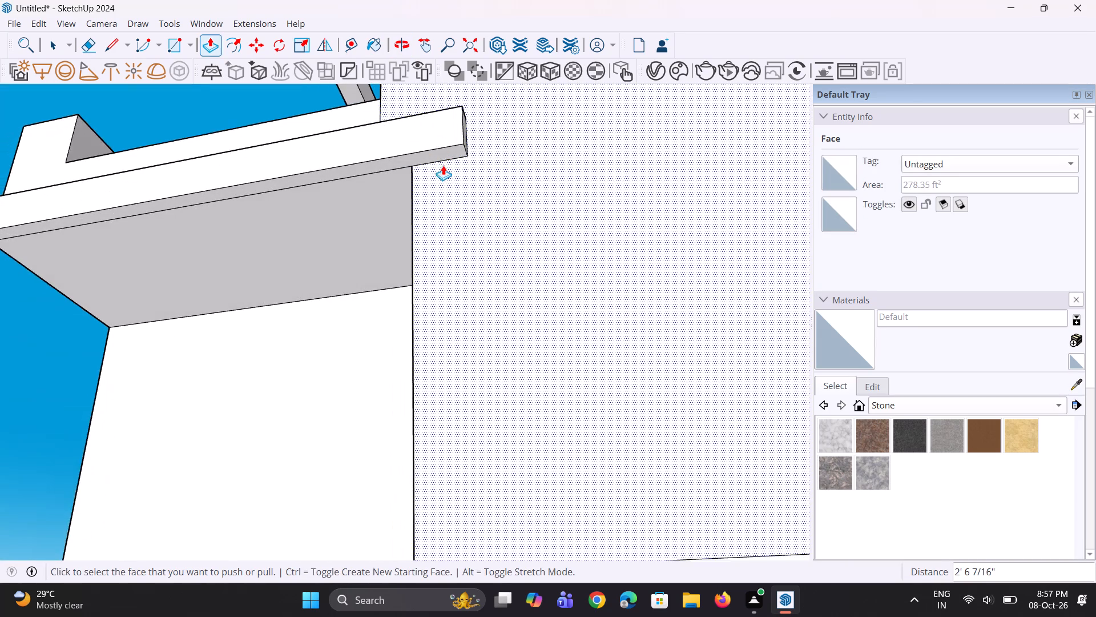
{"action": "scroll", "coordinate": [433, 185], "scroll_direction": "up", "scroll_amount": 1}
{"action": "key", "text": "l"}
{"action": "scroll", "coordinate": [431, 186], "scroll_direction": "up", "scroll_amount": 5}
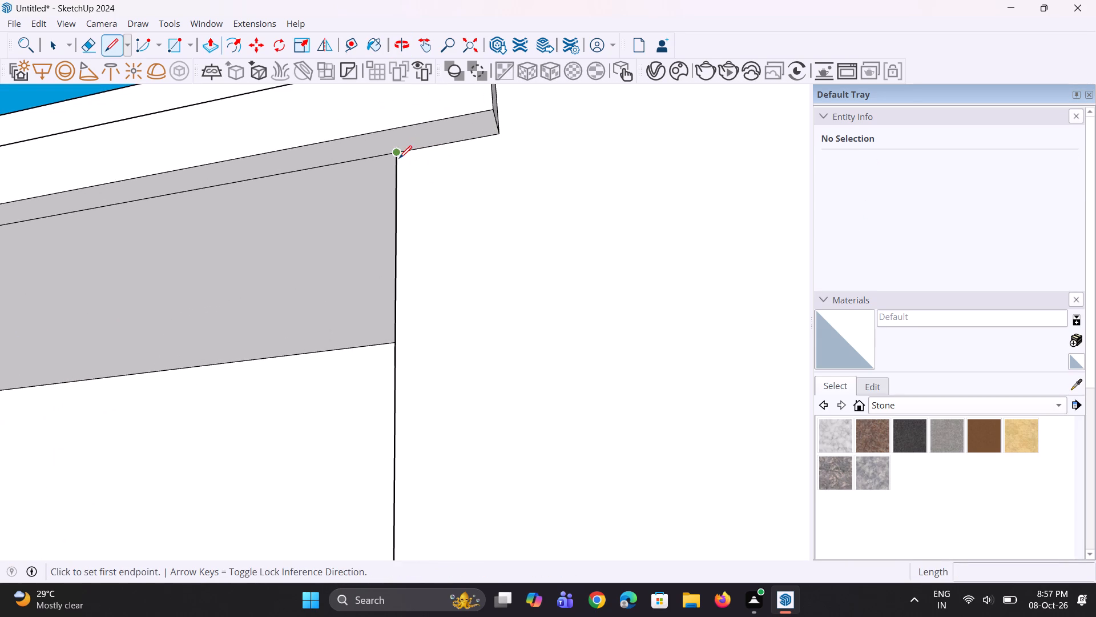
{"action": "left_click", "coordinate": [398, 158]}
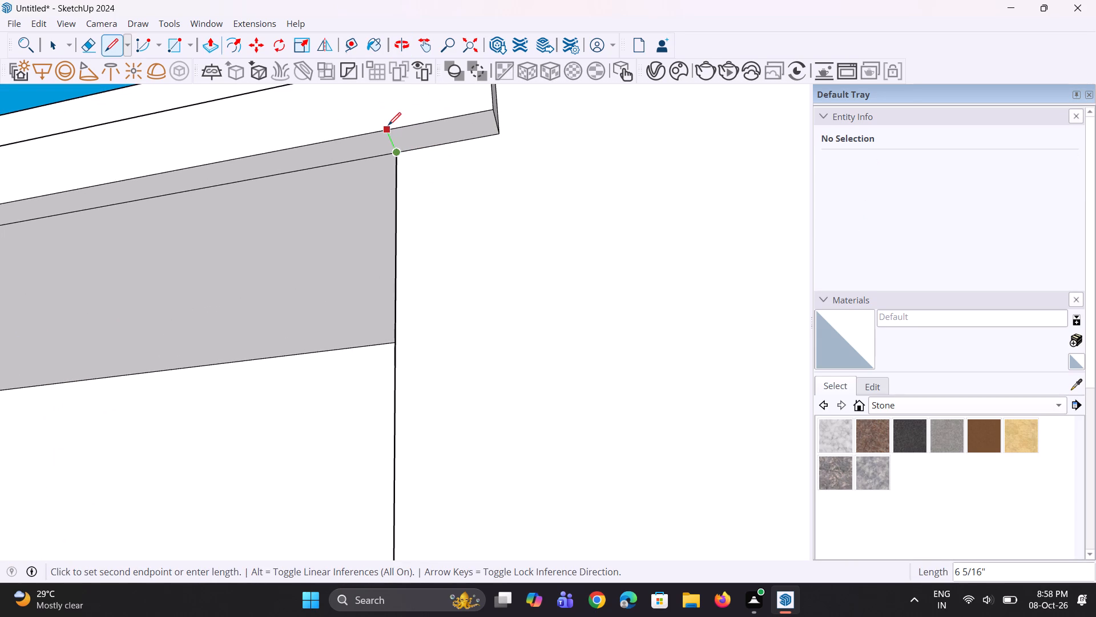
{"action": "left_click", "coordinate": [388, 125]}
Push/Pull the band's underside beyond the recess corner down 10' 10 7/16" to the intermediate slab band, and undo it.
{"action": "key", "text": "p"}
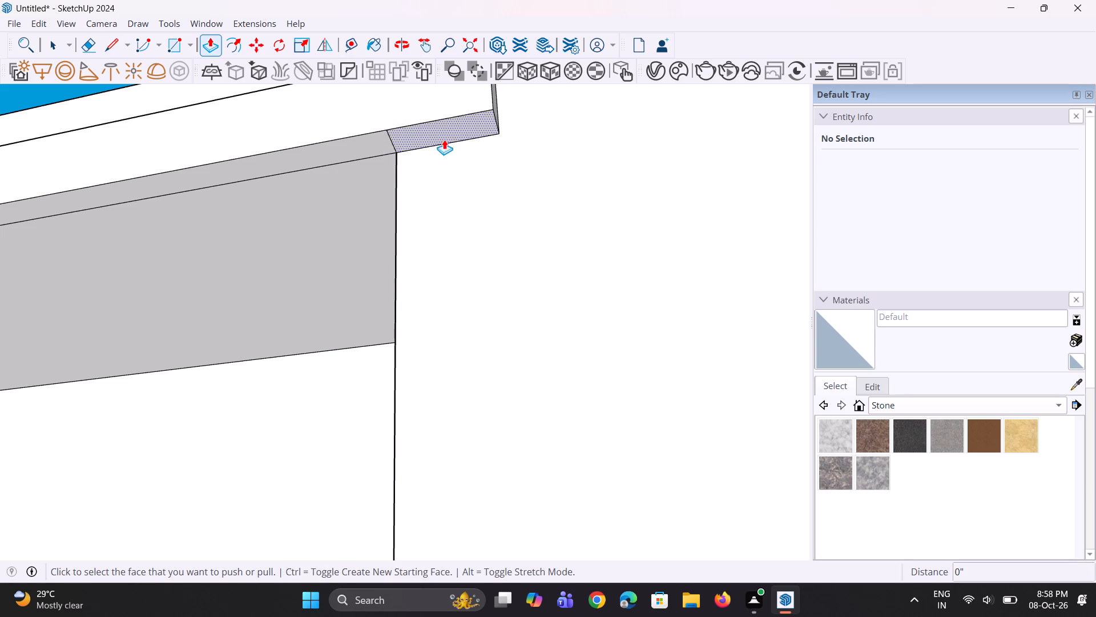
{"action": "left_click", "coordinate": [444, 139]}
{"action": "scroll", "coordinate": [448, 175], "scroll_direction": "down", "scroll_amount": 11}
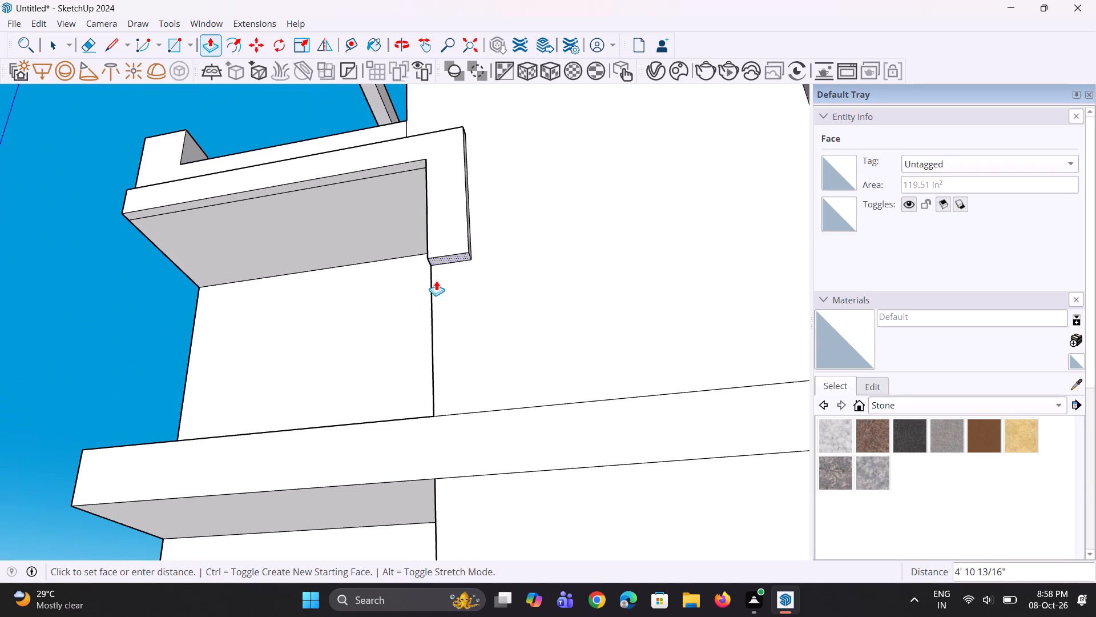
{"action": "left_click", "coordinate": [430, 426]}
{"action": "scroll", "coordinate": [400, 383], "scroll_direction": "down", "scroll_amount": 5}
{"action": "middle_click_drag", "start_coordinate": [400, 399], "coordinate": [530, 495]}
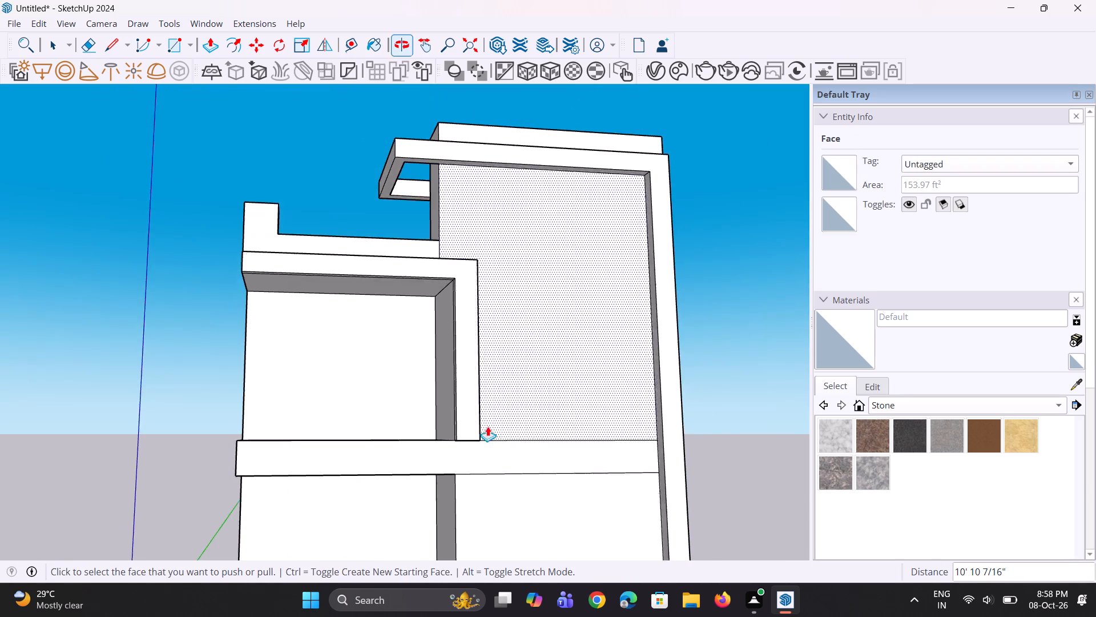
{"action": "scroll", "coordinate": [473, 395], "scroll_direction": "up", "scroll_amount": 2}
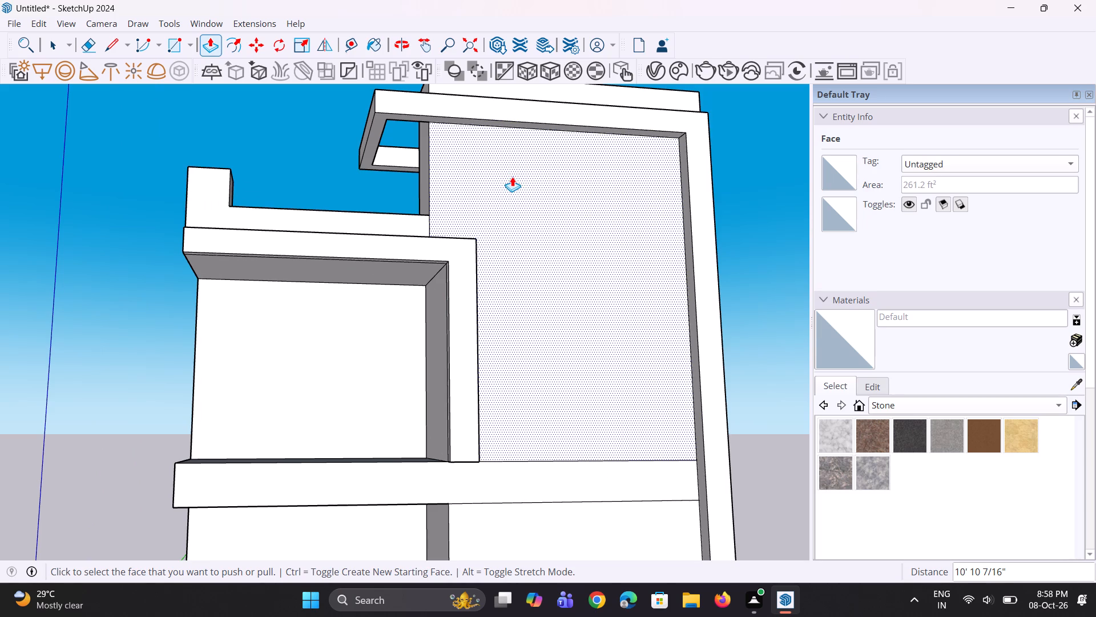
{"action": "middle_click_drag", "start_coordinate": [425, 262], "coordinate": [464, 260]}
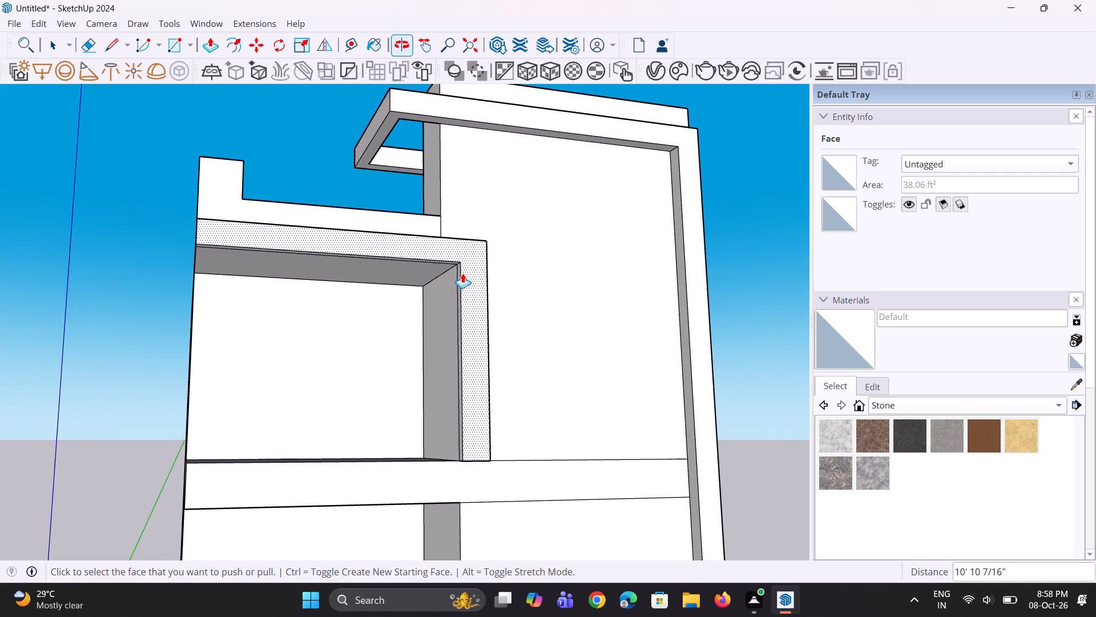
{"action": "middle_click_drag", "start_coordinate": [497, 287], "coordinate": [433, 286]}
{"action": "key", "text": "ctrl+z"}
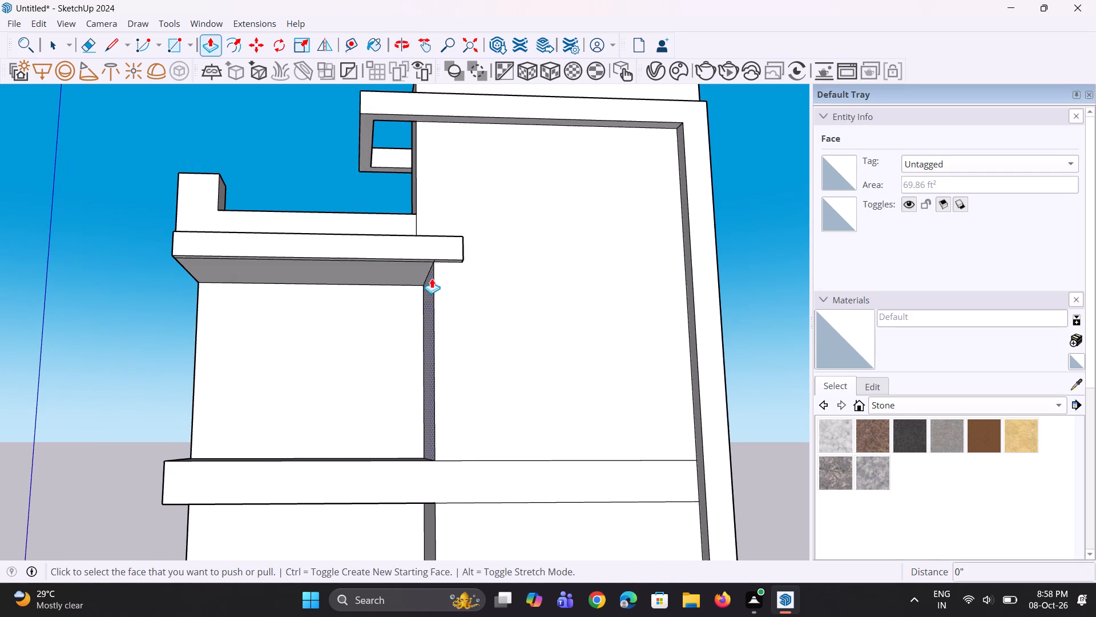
Push/Pull the projecting roof band's end face about 4' 2 11/16" farther across the tall front wall.
{"action": "middle_click_drag", "start_coordinate": [444, 262], "coordinate": [369, 246]}
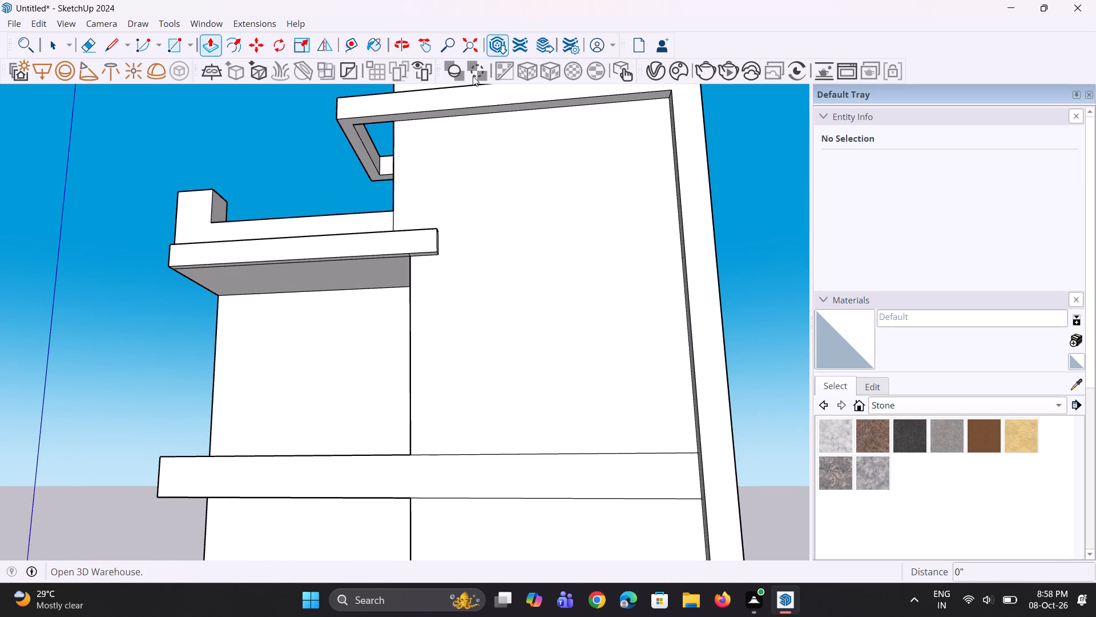
{"action": "scroll", "coordinate": [363, 185], "scroll_direction": "down", "scroll_amount": 3}
{"action": "middle_click_drag", "start_coordinate": [374, 232], "coordinate": [342, 291]}
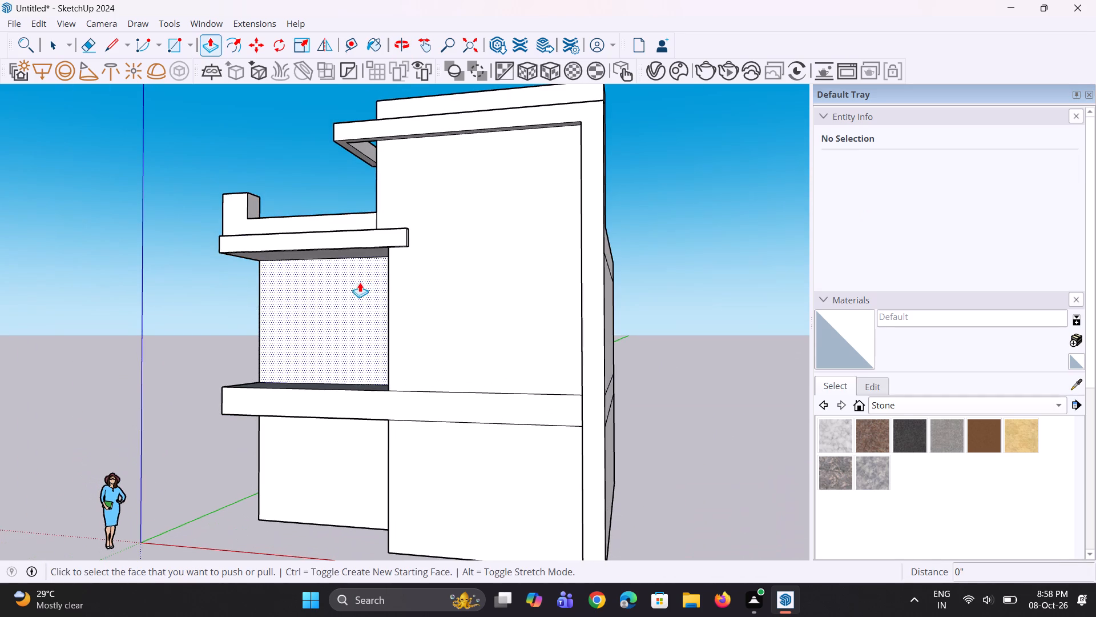
{"action": "scroll", "coordinate": [441, 270], "scroll_direction": "up", "scroll_amount": 2}
{"action": "middle_click_drag", "start_coordinate": [436, 281], "coordinate": [347, 289]}
{"action": "scroll", "coordinate": [370, 224], "scroll_direction": "up", "scroll_amount": 1}
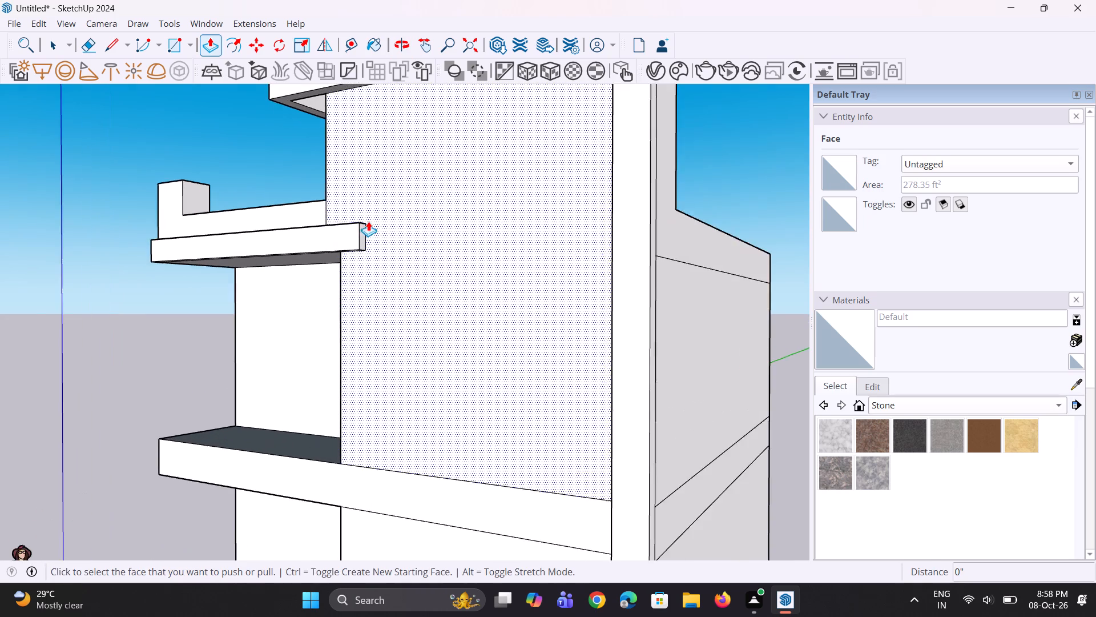
{"action": "scroll", "coordinate": [368, 221], "scroll_direction": "up", "scroll_amount": 3}
{"action": "left_click", "coordinate": [363, 241]}
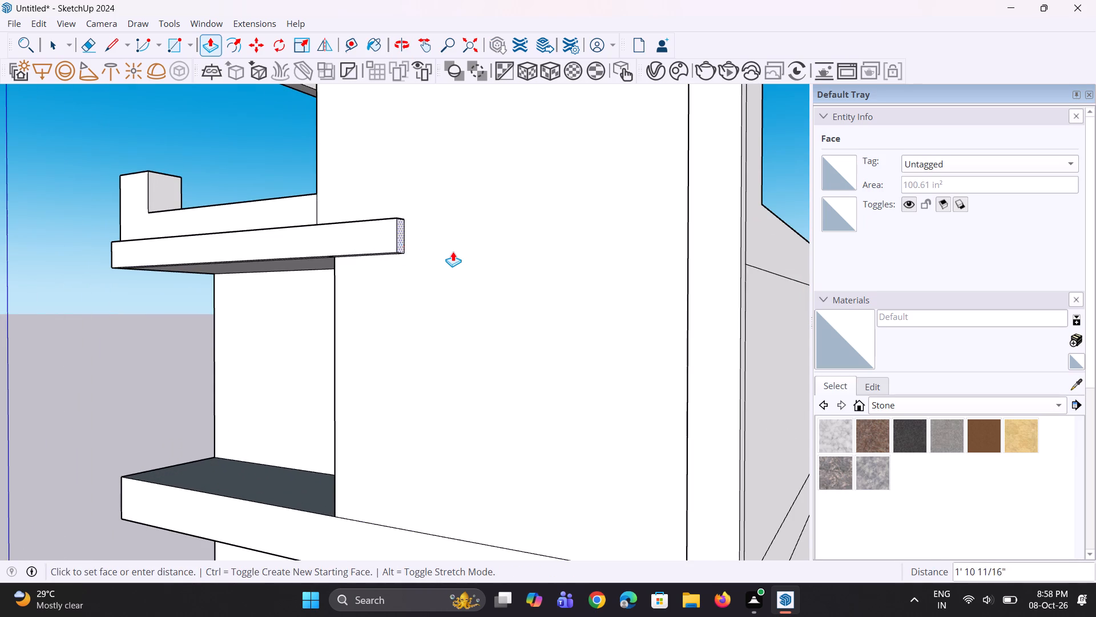
{"action": "left_click", "coordinate": [455, 251]}
Push/Pull the roof band's end face slightly farther across the tall front wall.
{"action": "scroll", "coordinate": [450, 265], "scroll_direction": "down", "scroll_amount": 4}
{"action": "middle_click_drag", "start_coordinate": [452, 266], "coordinate": [591, 168]}
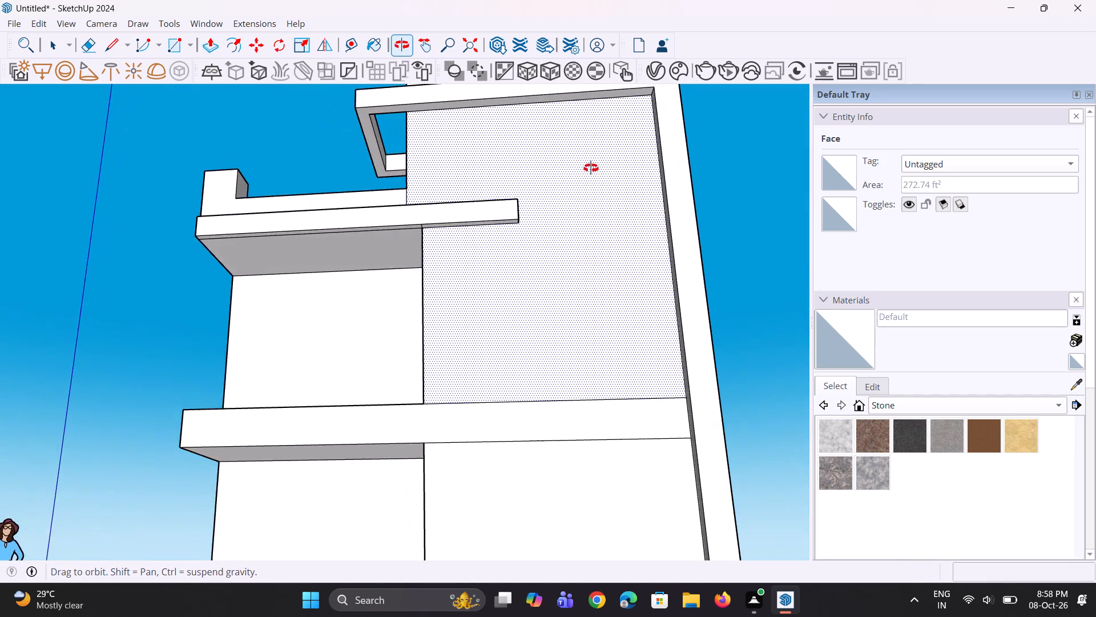
{"action": "middle_click_drag", "start_coordinate": [591, 168], "coordinate": [591, 174]}
{"action": "middle_click_drag", "start_coordinate": [543, 198], "coordinate": [410, 273]}
{"action": "scroll", "coordinate": [436, 241], "scroll_direction": "up", "scroll_amount": 7}
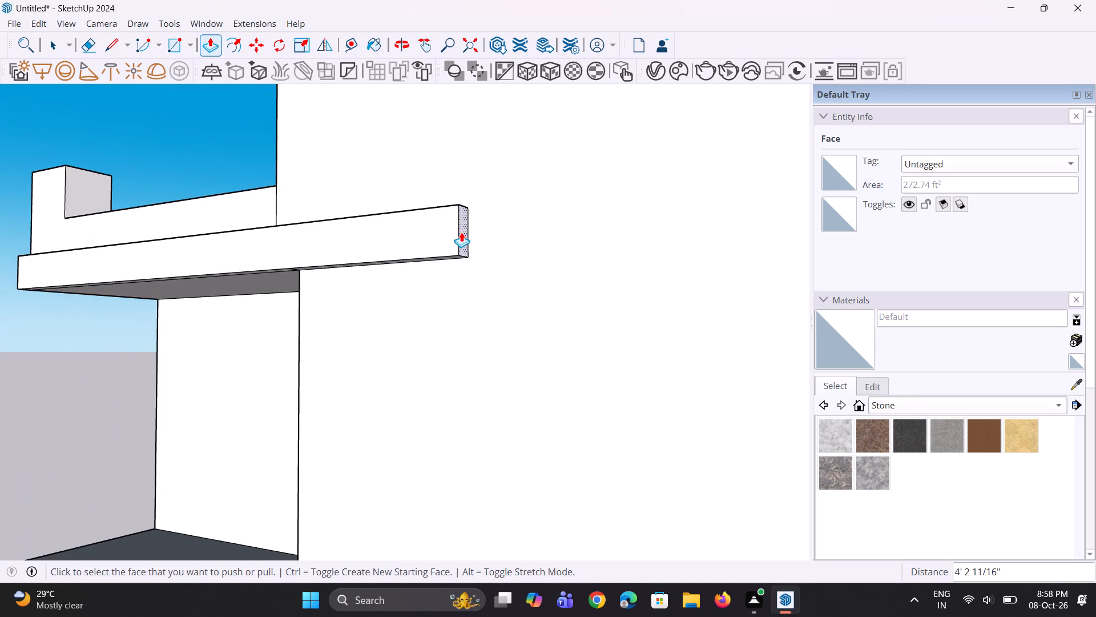
{"action": "left_click", "coordinate": [461, 232]}
{"action": "left_click", "coordinate": [512, 236]}
Draw a line about 6 5/16" long across the band's underside, a short distance in from its free end.
{"action": "scroll", "coordinate": [504, 233], "scroll_direction": "down", "scroll_amount": 6}
{"action": "middle_click_drag", "start_coordinate": [511, 251], "coordinate": [622, 214]}
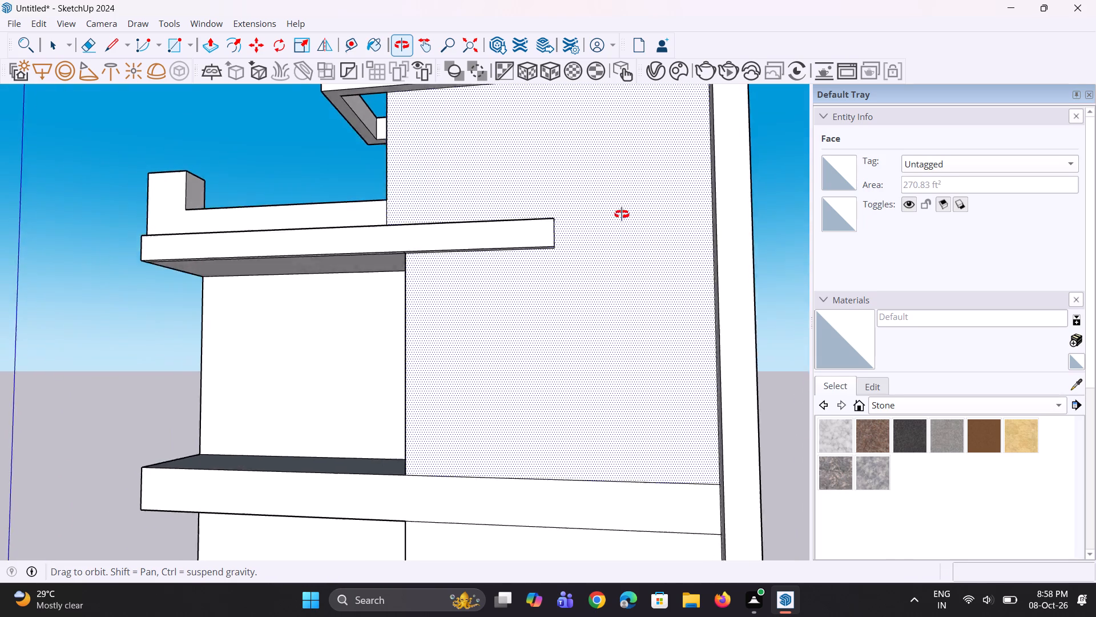
{"action": "middle_click_drag", "start_coordinate": [622, 214], "coordinate": [628, 155]}
{"action": "scroll", "coordinate": [530, 215], "scroll_direction": "up", "scroll_amount": 3}
{"action": "key", "text": "l"}
{"action": "scroll", "coordinate": [527, 235], "scroll_direction": "up", "scroll_amount": 5}
{"action": "middle_click_drag", "start_coordinate": [529, 237], "coordinate": [537, 179]}
{"action": "left_click", "coordinate": [534, 199]}
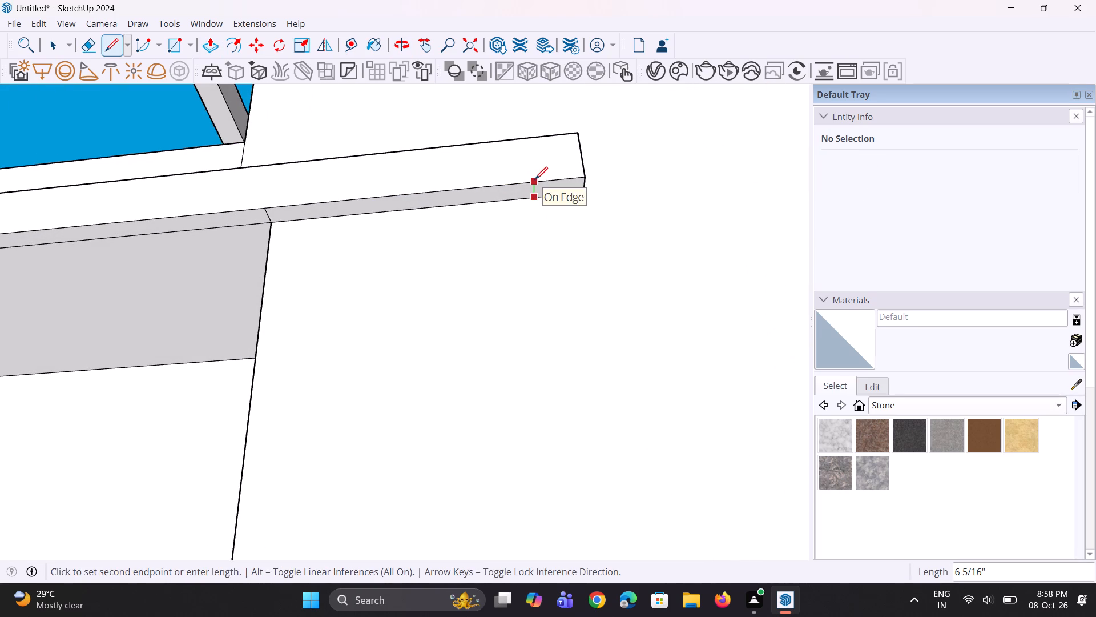
{"action": "left_click", "coordinate": [535, 179]}
Push/Pull the marked end of the band's underside down in two stages to the building's base, the second 12' 2 3/8", forming a vertical strip.
{"action": "key", "text": "p"}
{"action": "left_click", "coordinate": [575, 188]}
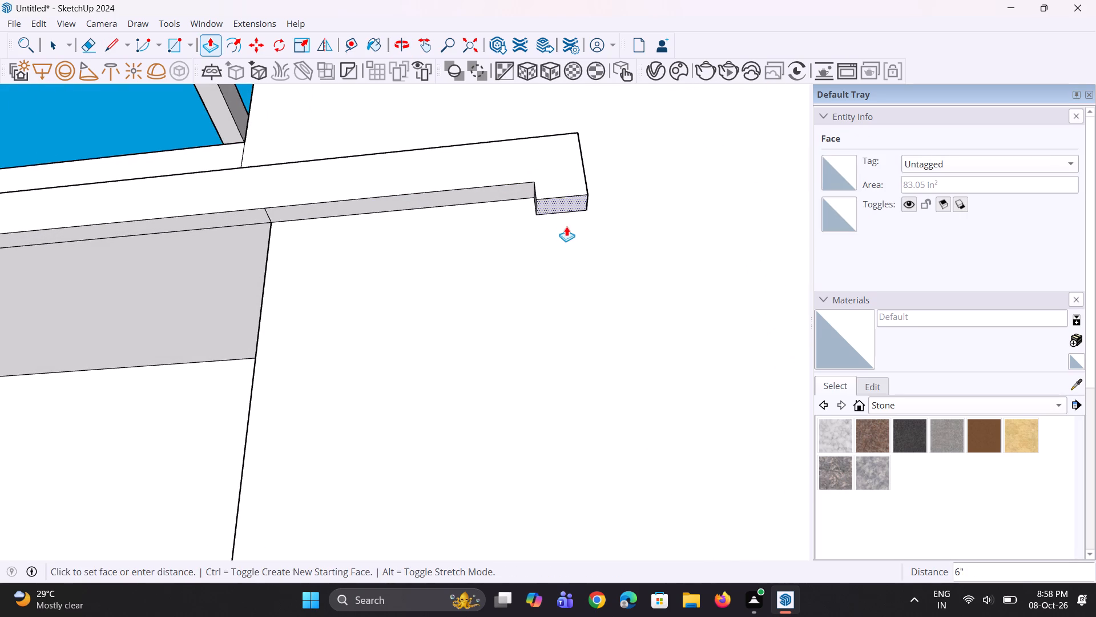
{"action": "scroll", "coordinate": [542, 269], "scroll_direction": "down", "scroll_amount": 18}
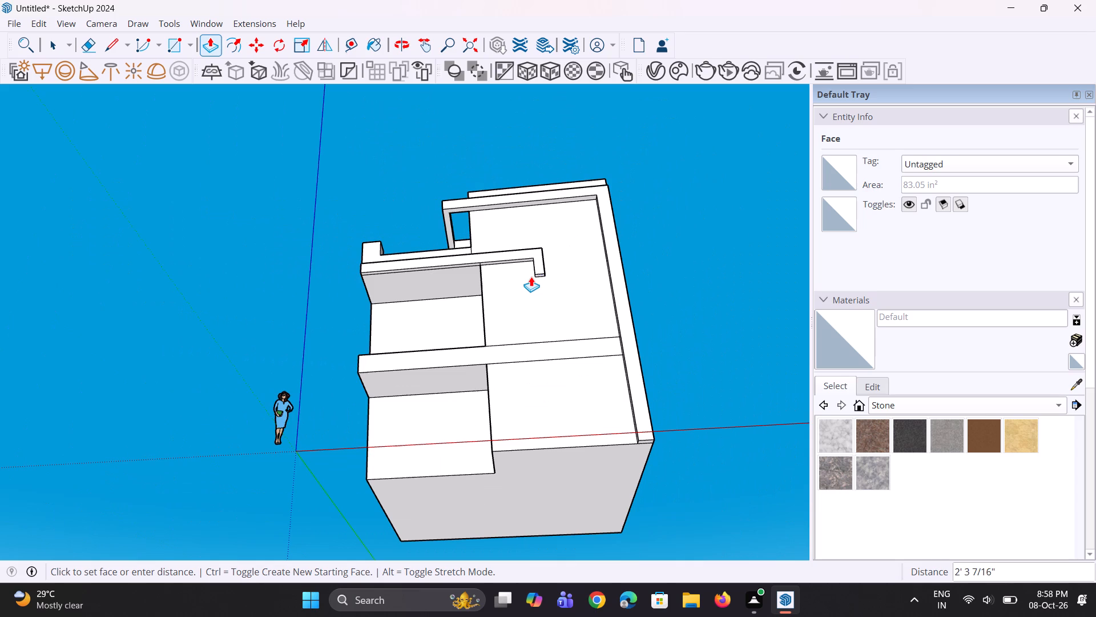
{"action": "left_click", "coordinate": [541, 440]}
{"action": "scroll", "coordinate": [561, 336], "scroll_direction": "up", "scroll_amount": 2}
{"action": "middle_click_drag", "start_coordinate": [537, 350], "coordinate": [555, 242]}
{"action": "scroll", "coordinate": [537, 294], "scroll_direction": "up", "scroll_amount": 4}
{"action": "left_click", "coordinate": [554, 327]}
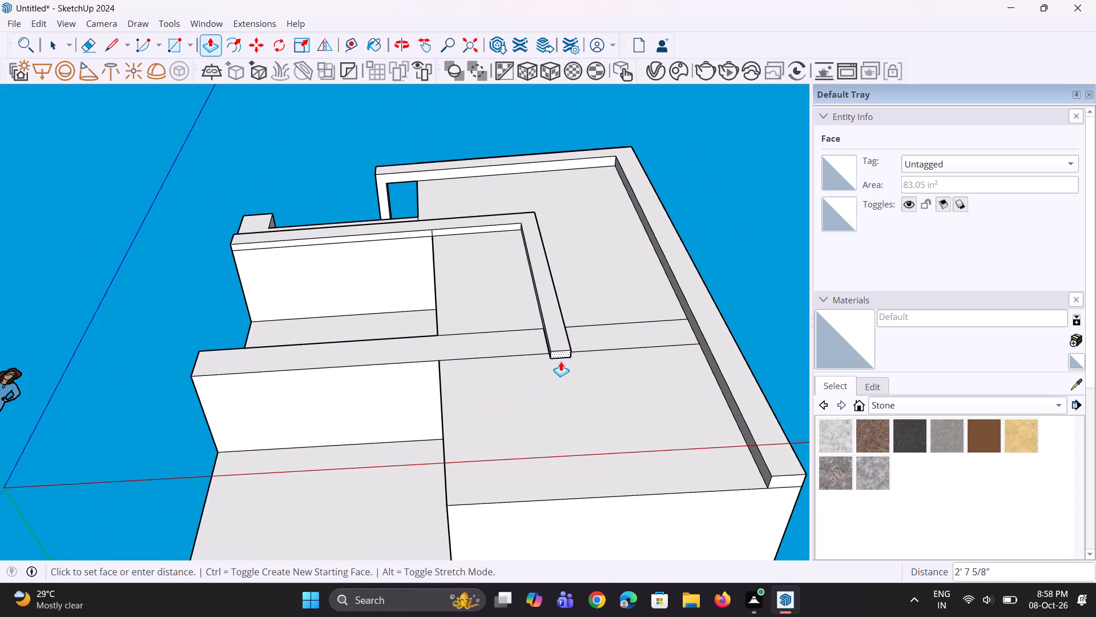
{"action": "left_click", "coordinate": [534, 502]}
{"action": "scroll", "coordinate": [540, 467], "scroll_direction": "down", "scroll_amount": 11}
{"action": "middle_click_drag", "start_coordinate": [541, 456], "coordinate": [526, 588]}
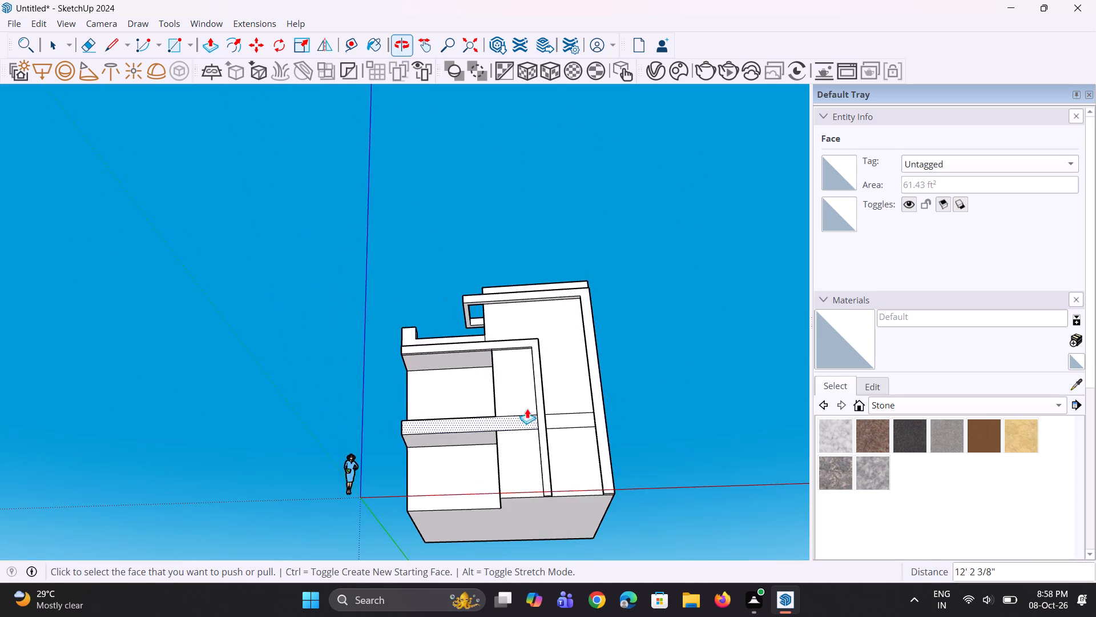
{"action": "middle_click_drag", "start_coordinate": [514, 391], "coordinate": [511, 505]}
{"action": "scroll", "coordinate": [503, 395], "scroll_direction": "up", "scroll_amount": 3}
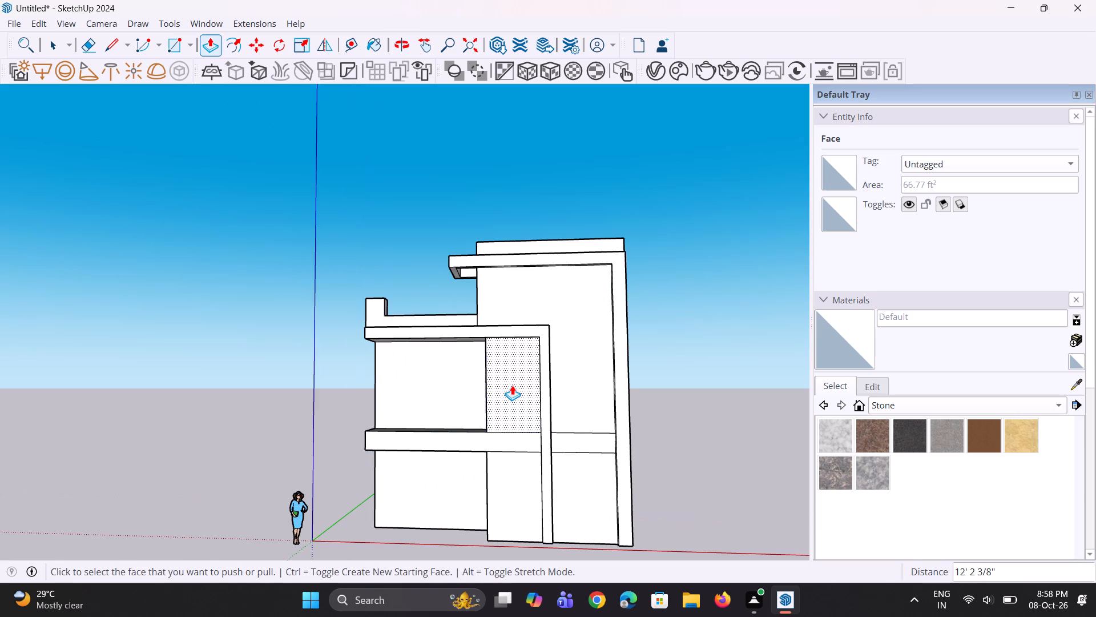
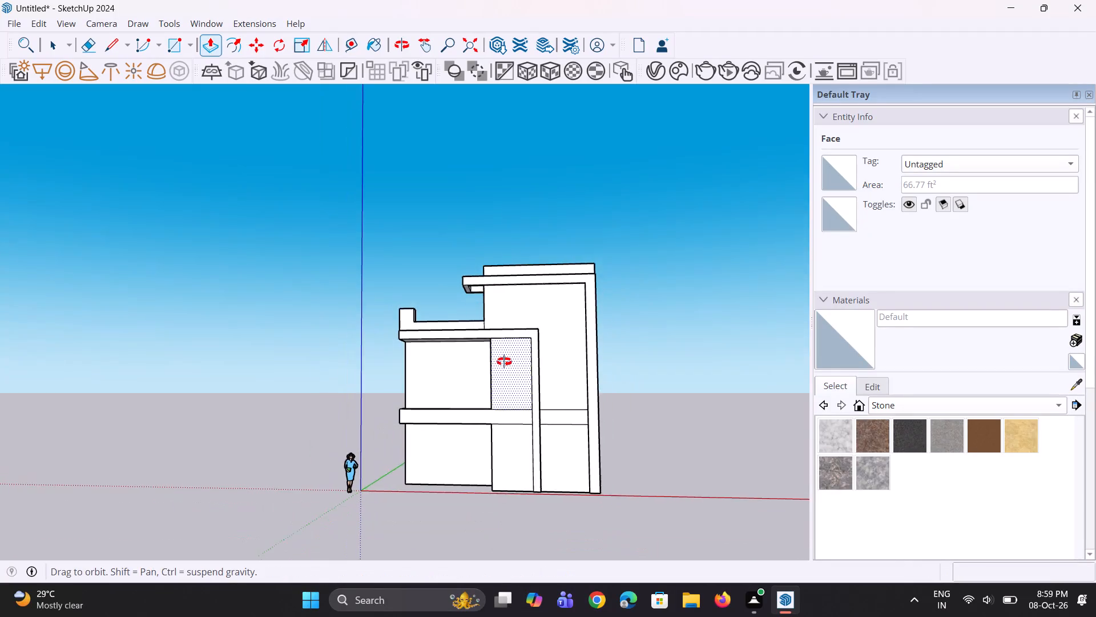
Draw a vertical line across the mid-level slab band at the corner where the recess meets the tall front wall.
{"action": "middle_click_drag", "start_coordinate": [493, 394], "coordinate": [493, 410]}
{"action": "scroll", "coordinate": [492, 411], "scroll_direction": "up", "scroll_amount": 3}
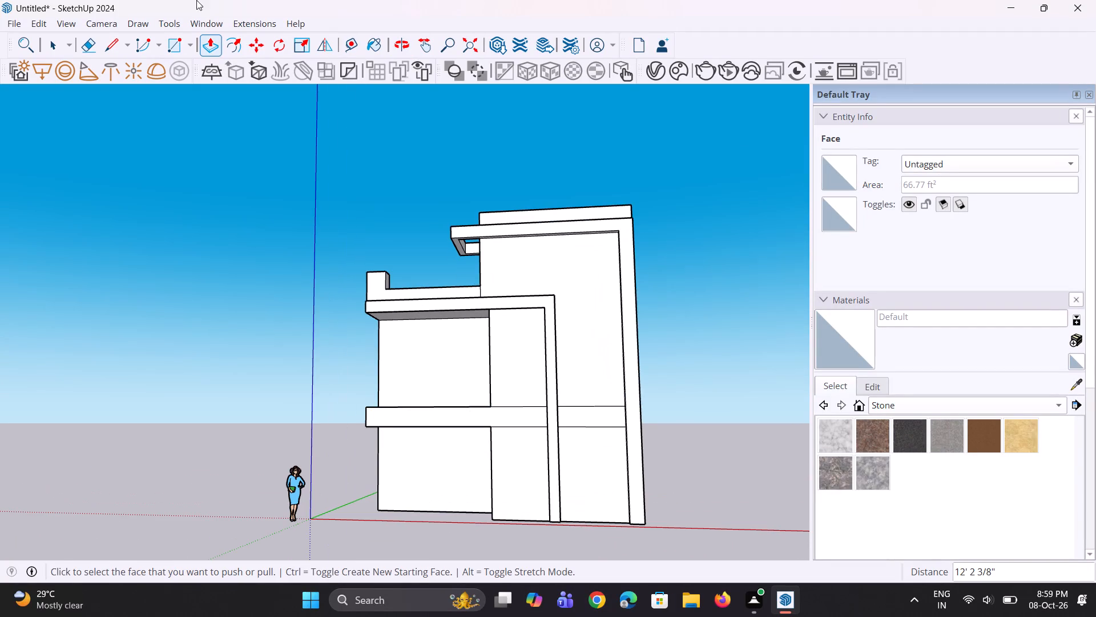
{"action": "middle_click_drag", "start_coordinate": [616, 388], "coordinate": [636, 422]}
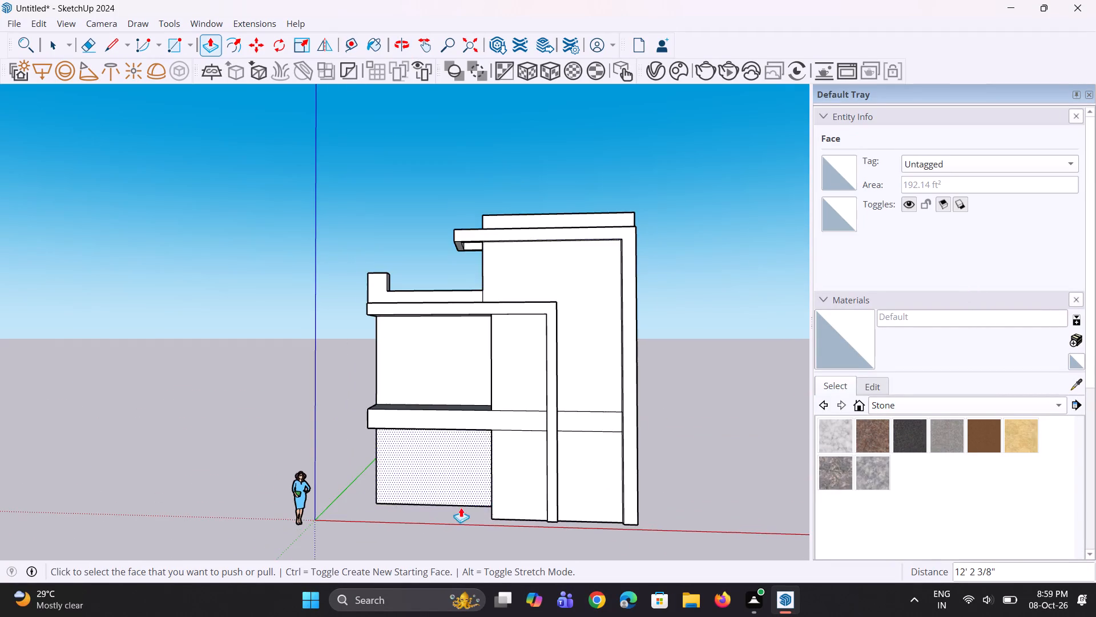
{"action": "scroll", "coordinate": [458, 508], "scroll_direction": "up", "scroll_amount": 7}
{"action": "middle_click_drag", "start_coordinate": [523, 446], "coordinate": [558, 442]}
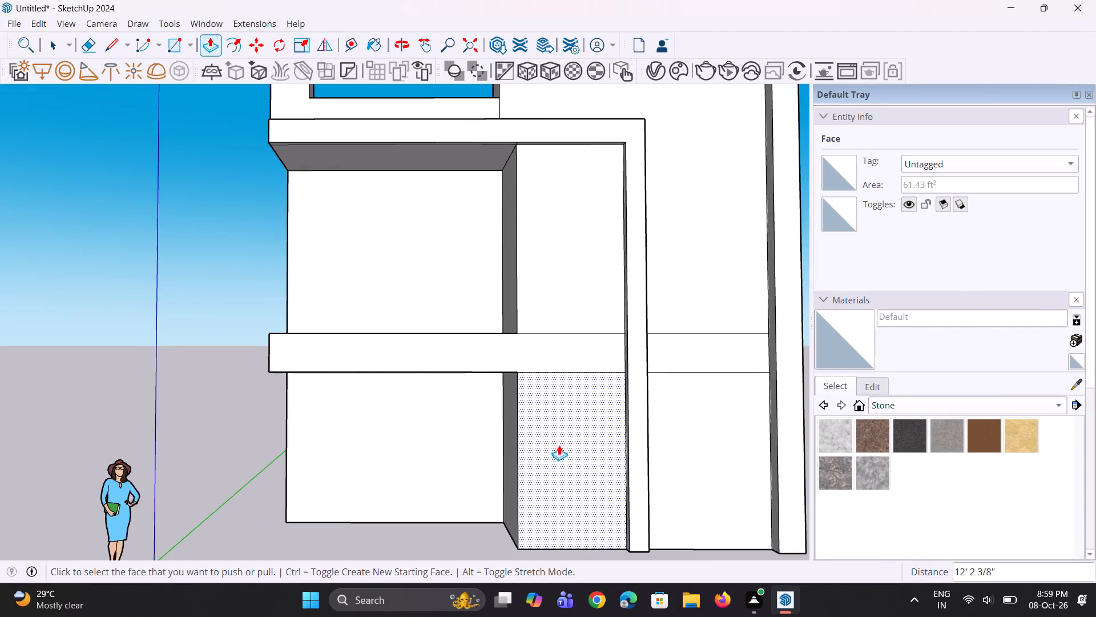
{"action": "scroll", "coordinate": [581, 444], "scroll_direction": "down", "scroll_amount": 1}
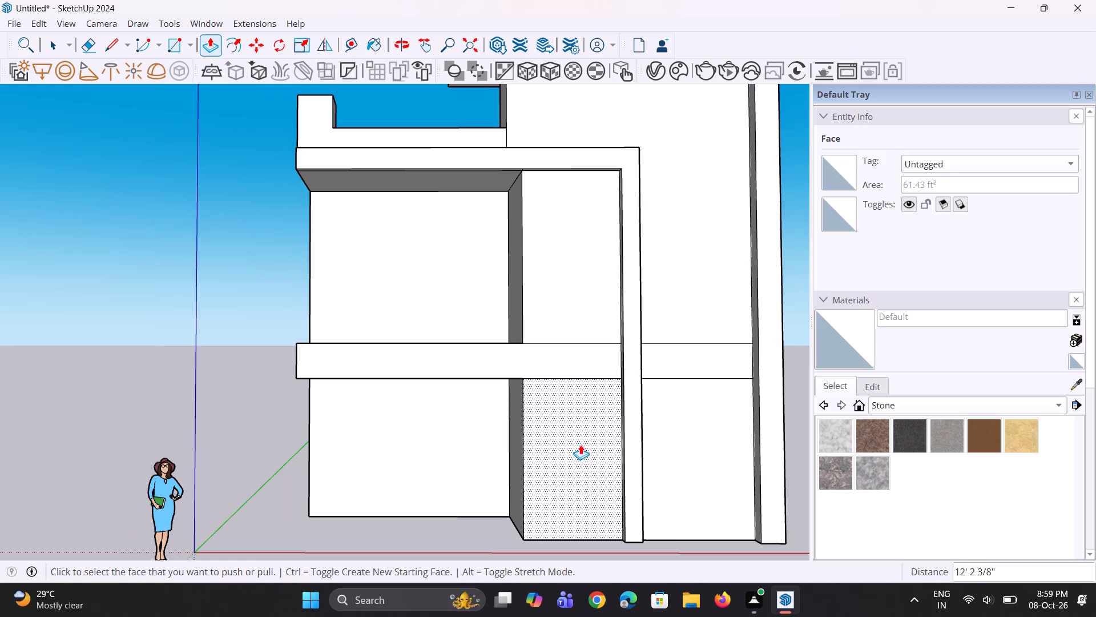
{"action": "middle_click_drag", "start_coordinate": [582, 448], "coordinate": [569, 467]}
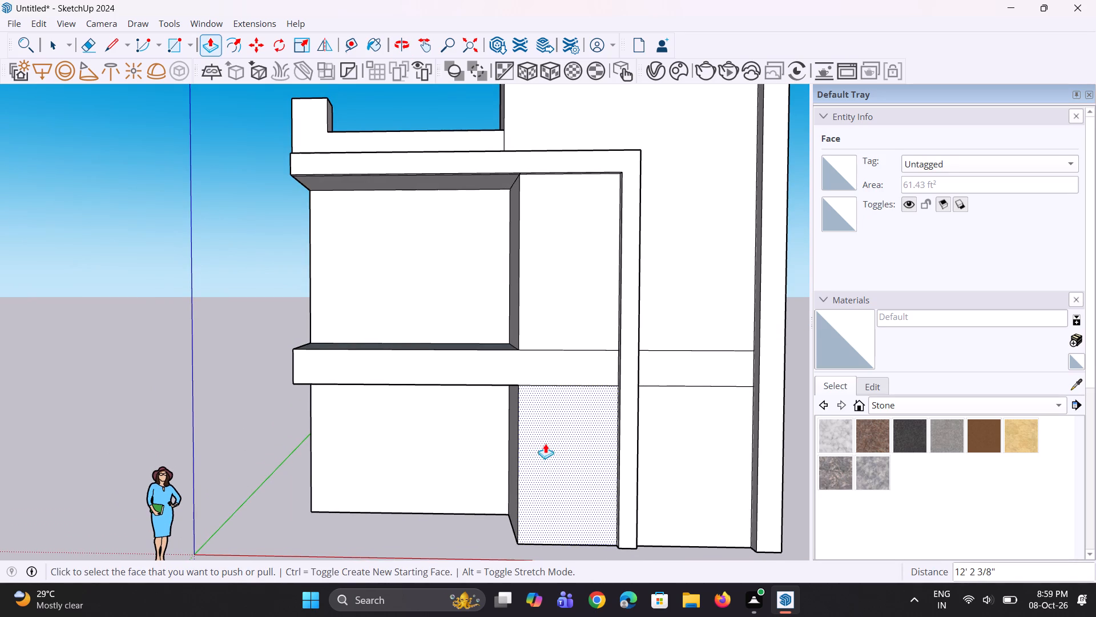
{"action": "scroll", "coordinate": [505, 428], "scroll_direction": "down", "scroll_amount": 4}
{"action": "middle_click_drag", "start_coordinate": [505, 428], "coordinate": [522, 412]}
{"action": "scroll", "coordinate": [529, 400], "scroll_direction": "up", "scroll_amount": 2}
{"action": "middle_click_drag", "start_coordinate": [525, 383], "coordinate": [477, 418]}
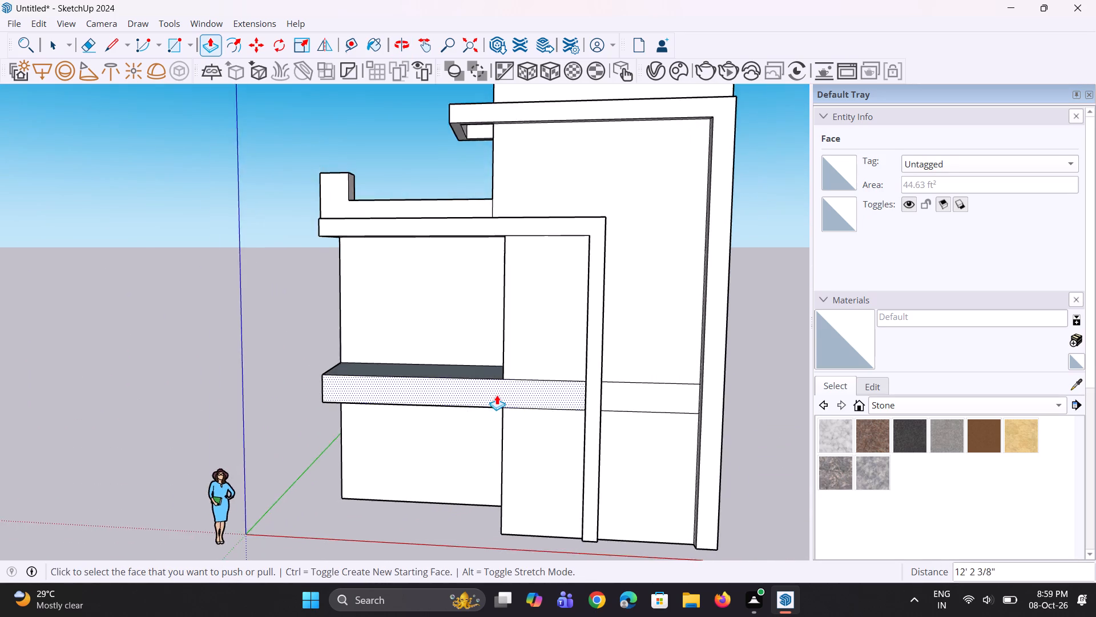
{"action": "scroll", "coordinate": [497, 395], "scroll_direction": "up", "scroll_amount": 3}
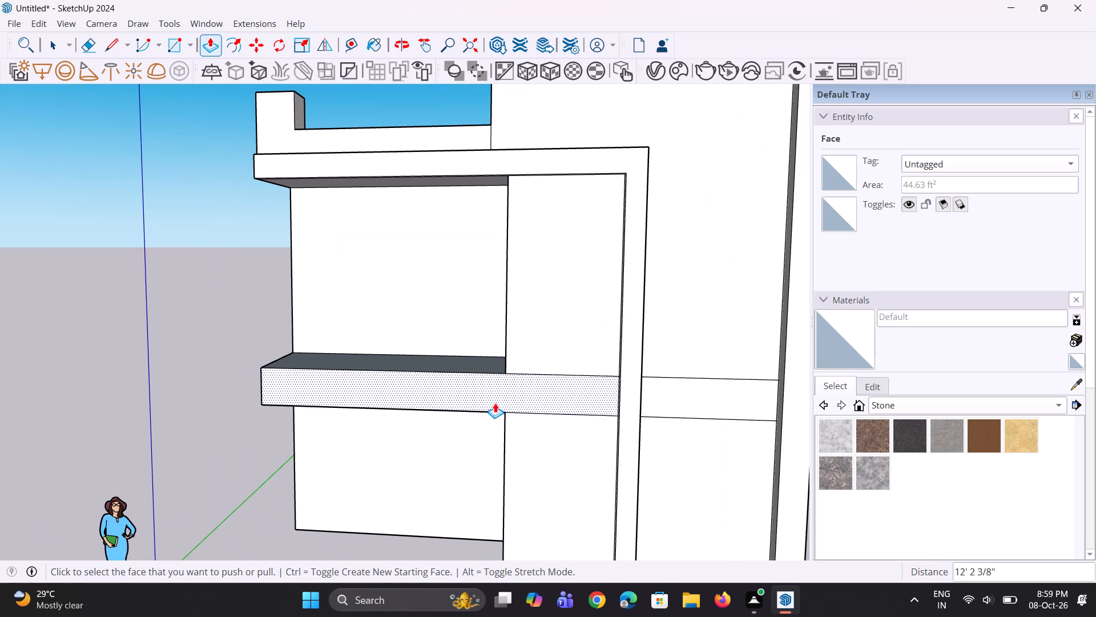
{"action": "key", "text": "l"}
{"action": "scroll", "coordinate": [501, 401], "scroll_direction": "up", "scroll_amount": 2}
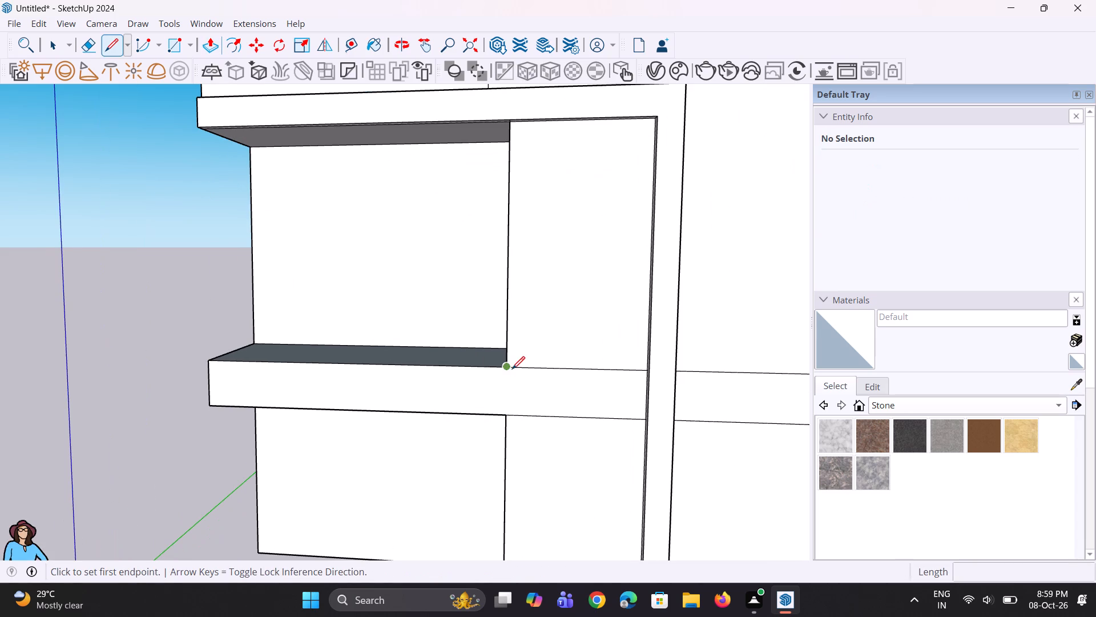
{"action": "left_click", "coordinate": [509, 367]}
{"action": "left_click", "coordinate": [509, 419]}
{"action": "key", "text": "space"}
{"action": "key", "text": "space"}
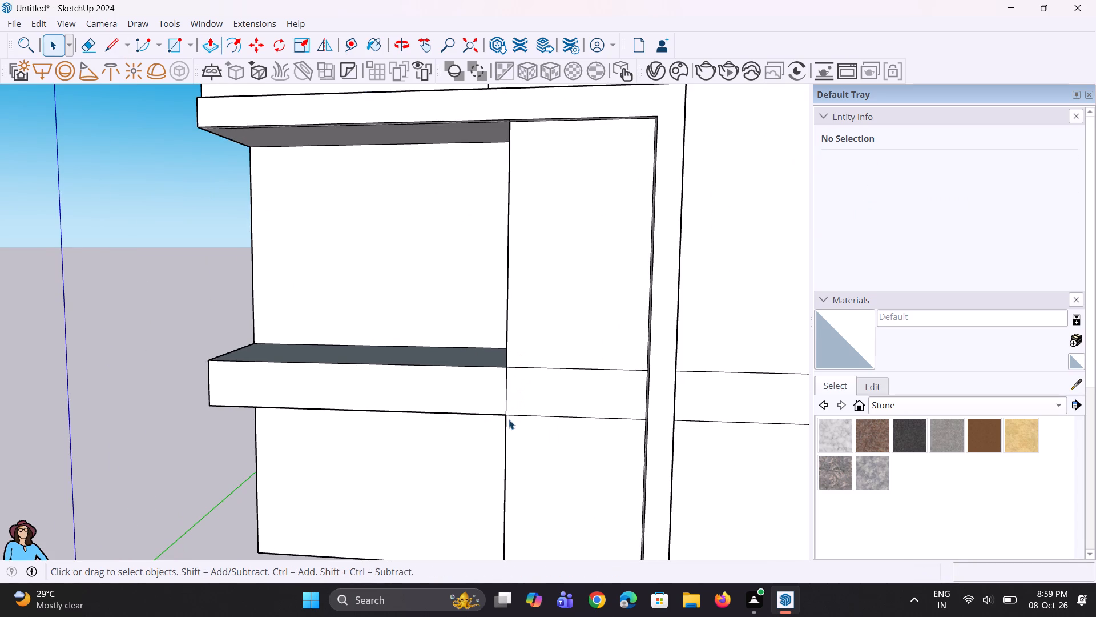
Erase the slab band's upper and lower edge lines from the tall front wall on both sides of the lower frame's vertical strip.
{"action": "key", "text": "e"}
{"action": "left_click", "coordinate": [577, 370]}
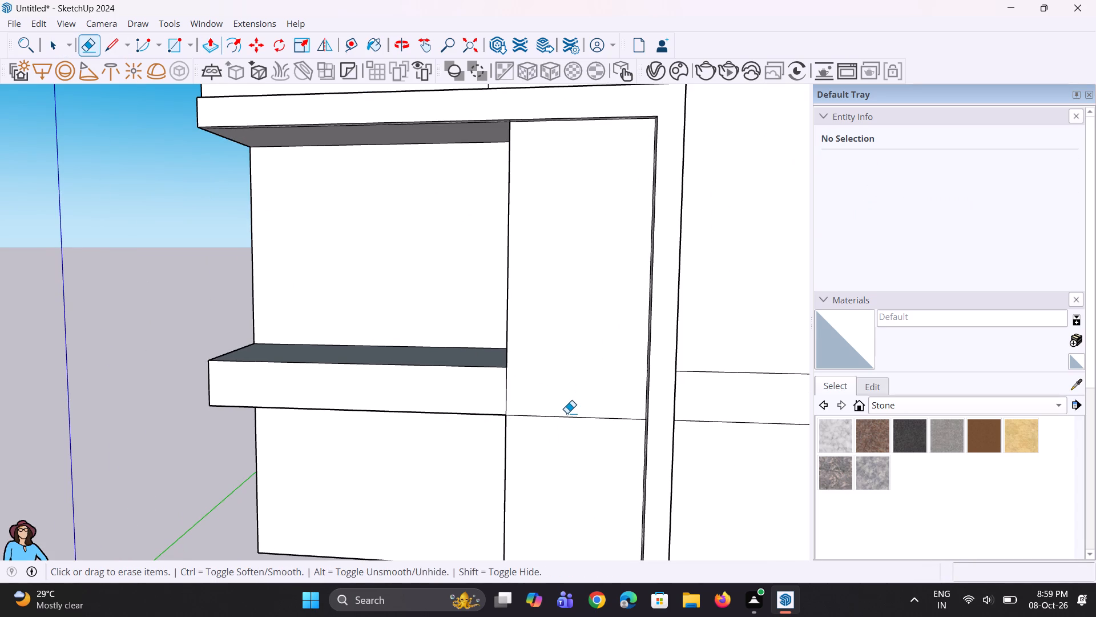
{"action": "left_click", "coordinate": [567, 416]}
{"action": "scroll", "coordinate": [511, 403], "scroll_direction": "down", "scroll_amount": 4}
{"action": "middle_click_drag", "start_coordinate": [667, 431], "coordinate": [632, 439]}
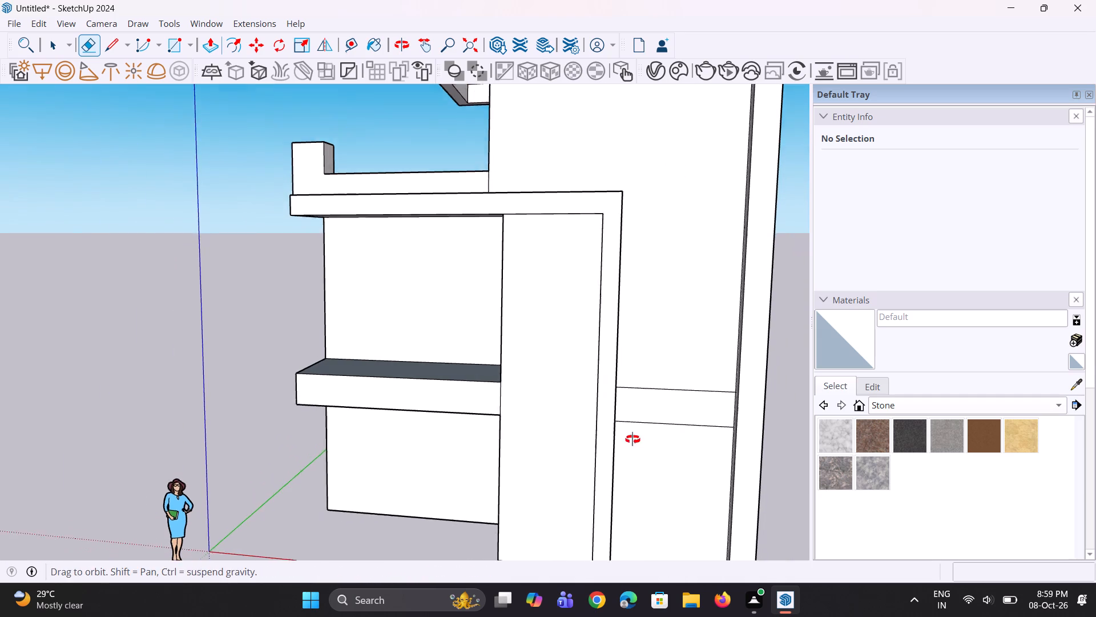
{"action": "middle_click_drag", "start_coordinate": [632, 439], "coordinate": [631, 439]}
{"action": "left_click", "coordinate": [666, 395]}
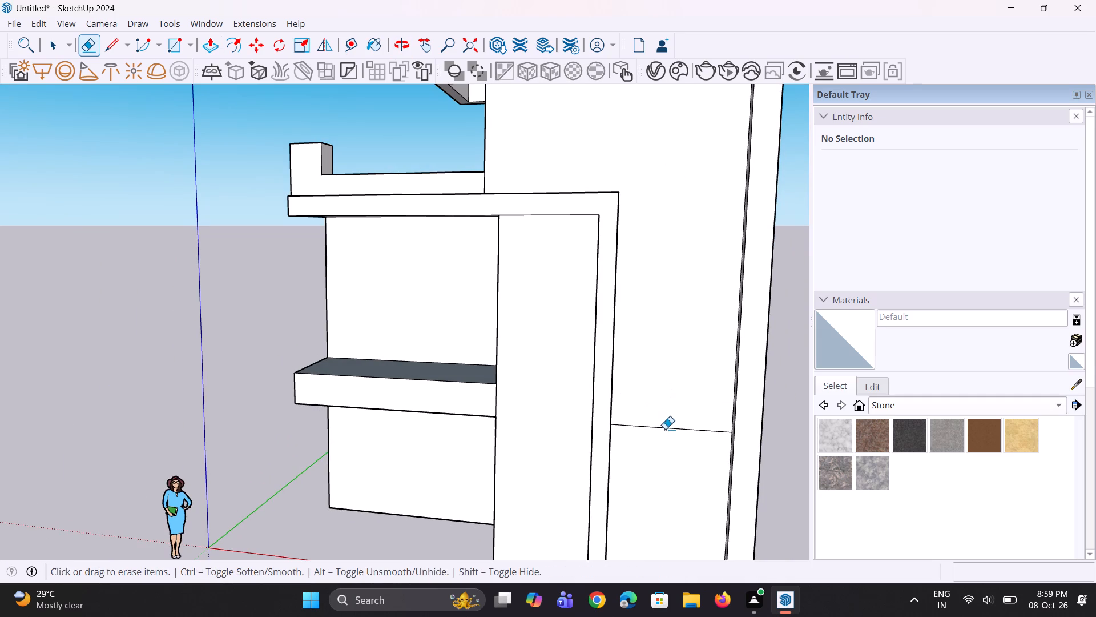
{"action": "left_click", "coordinate": [665, 429]}
Push/Pull the front face of the lower L-shaped frame outward about 3 9/16".
{"action": "scroll", "coordinate": [662, 428], "scroll_direction": "down", "scroll_amount": 5}
{"action": "middle_click_drag", "start_coordinate": [586, 428], "coordinate": [847, 409]}
{"action": "scroll", "coordinate": [387, 334], "scroll_direction": "up", "scroll_amount": 3}
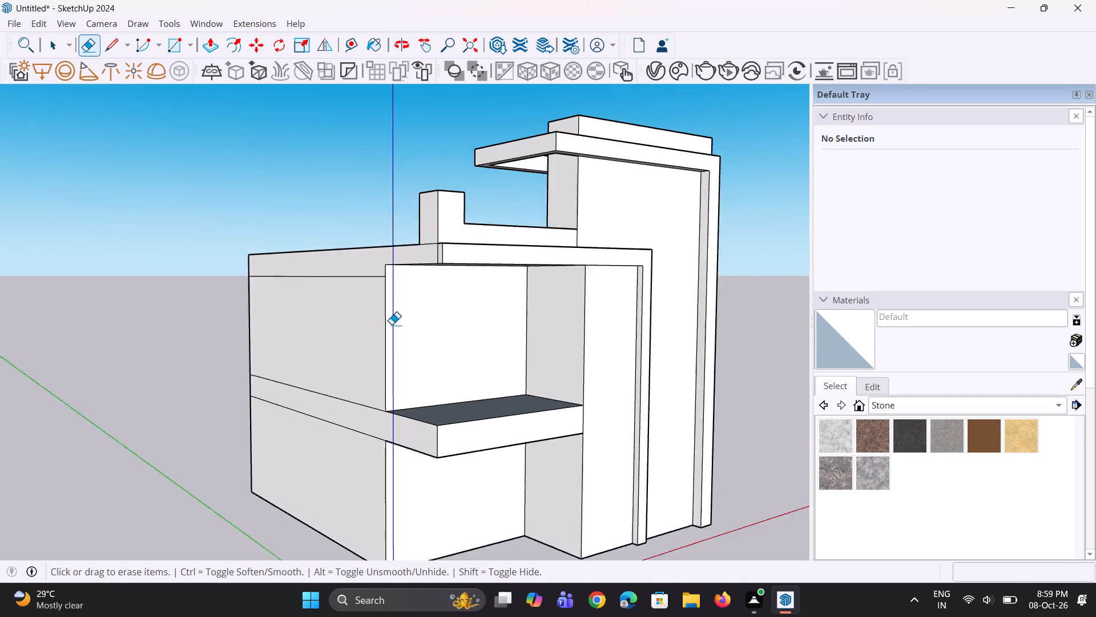
{"action": "scroll", "coordinate": [392, 324], "scroll_direction": "up", "scroll_amount": 2}
{"action": "scroll", "coordinate": [577, 331], "scroll_direction": "up", "scroll_amount": 3}
{"action": "key", "text": "p"}
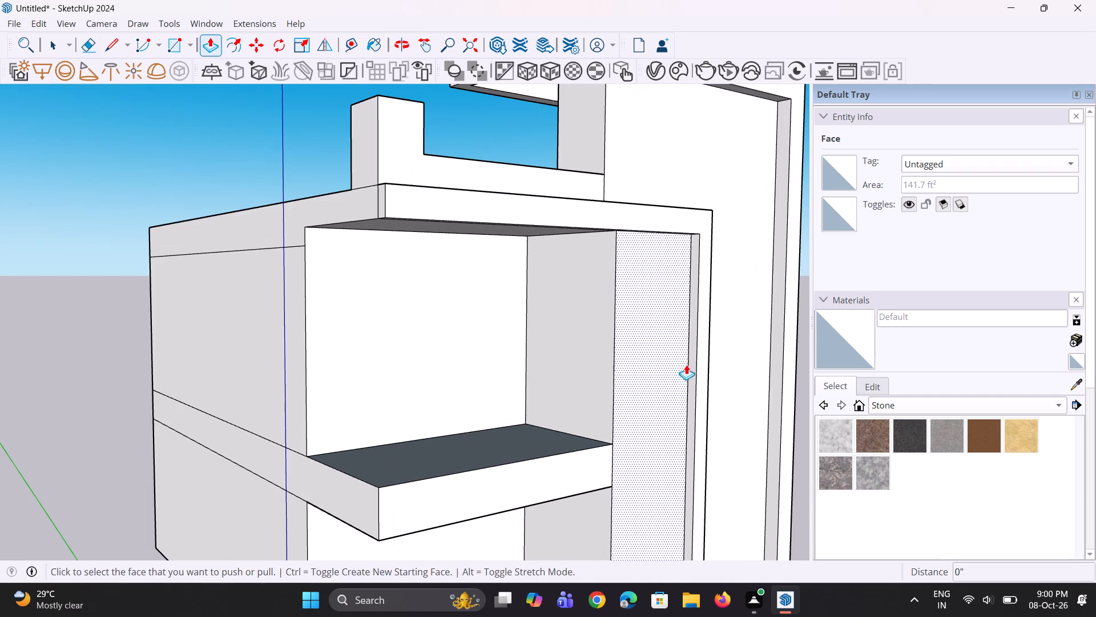
{"action": "left_click", "coordinate": [704, 370]}
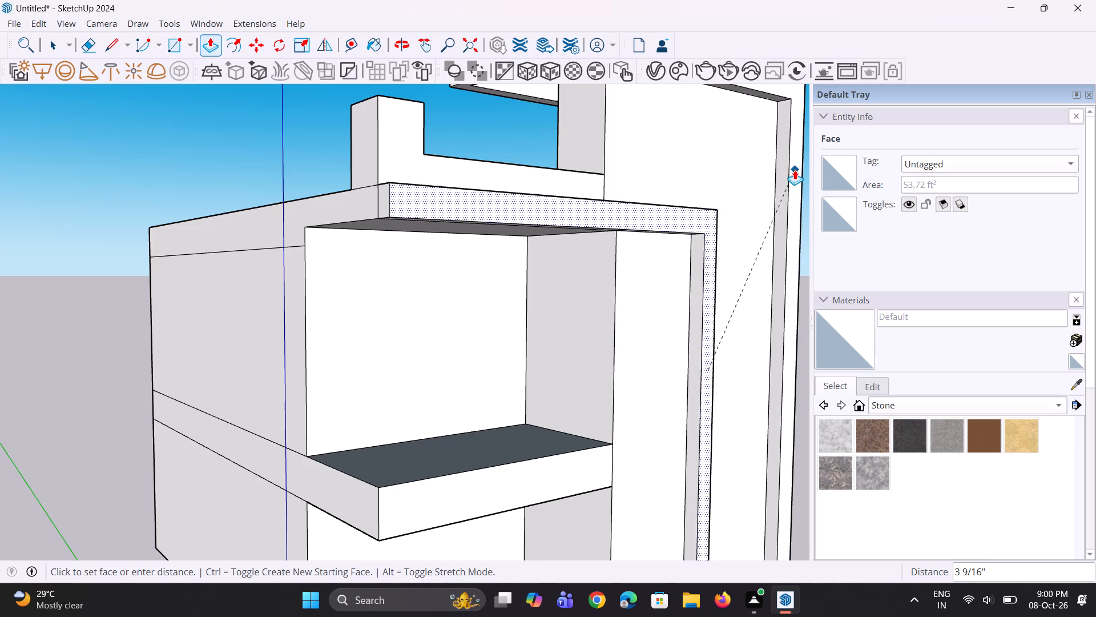
{"action": "left_click", "coordinate": [795, 170]}
Widen the lower frame's vertical strip by pulling its outer side face out about 2 1/2", then about 1 5/8" more.
{"action": "scroll", "coordinate": [679, 264], "scroll_direction": "down", "scroll_amount": 4}
{"action": "middle_click_drag", "start_coordinate": [679, 271], "coordinate": [569, 326]}
{"action": "scroll", "coordinate": [575, 317], "scroll_direction": "down", "scroll_amount": 5}
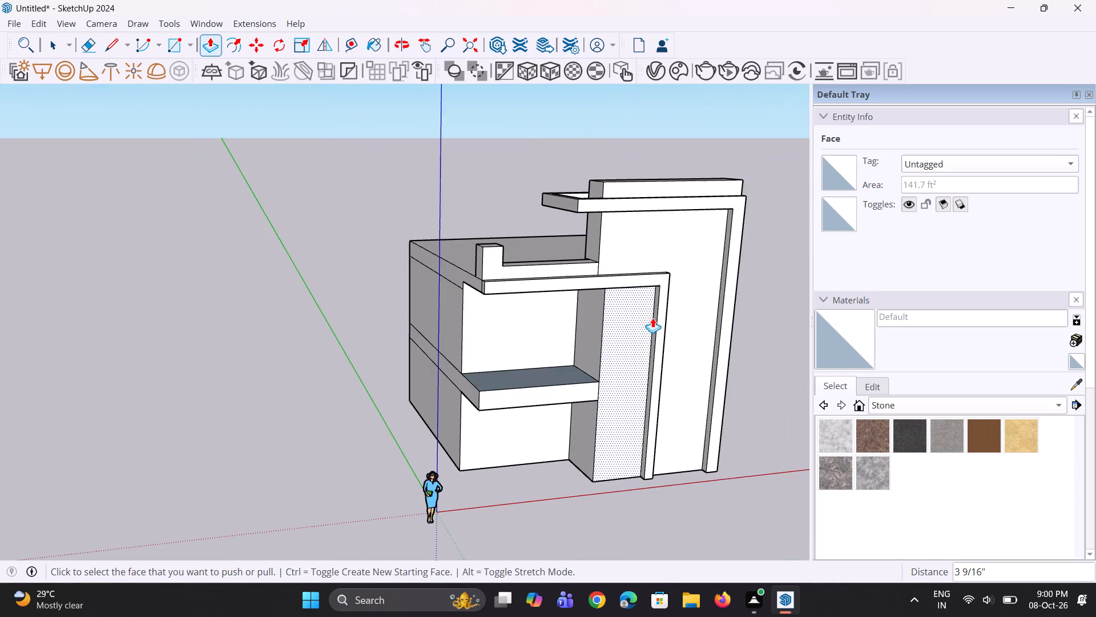
{"action": "middle_click_drag", "start_coordinate": [653, 318], "coordinate": [512, 328]}
{"action": "scroll", "coordinate": [632, 372], "scroll_direction": "up", "scroll_amount": 4}
{"action": "middle_click_drag", "start_coordinate": [664, 371], "coordinate": [486, 311]}
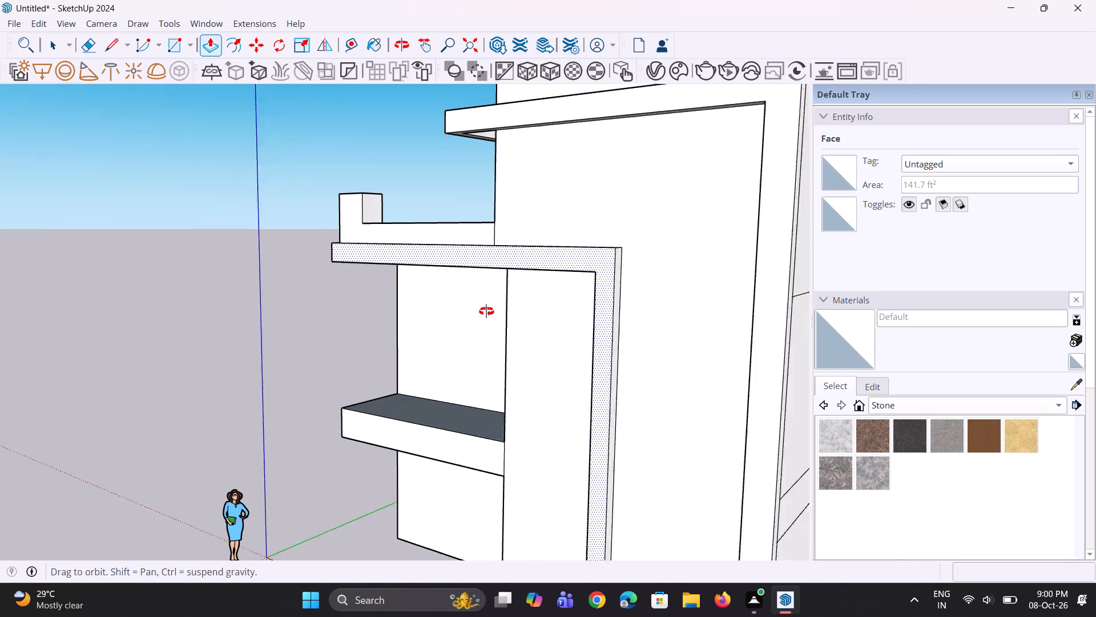
{"action": "middle_click_drag", "start_coordinate": [486, 311], "coordinate": [483, 310]}
{"action": "scroll", "coordinate": [486, 312], "scroll_direction": "down", "scroll_amount": 6}
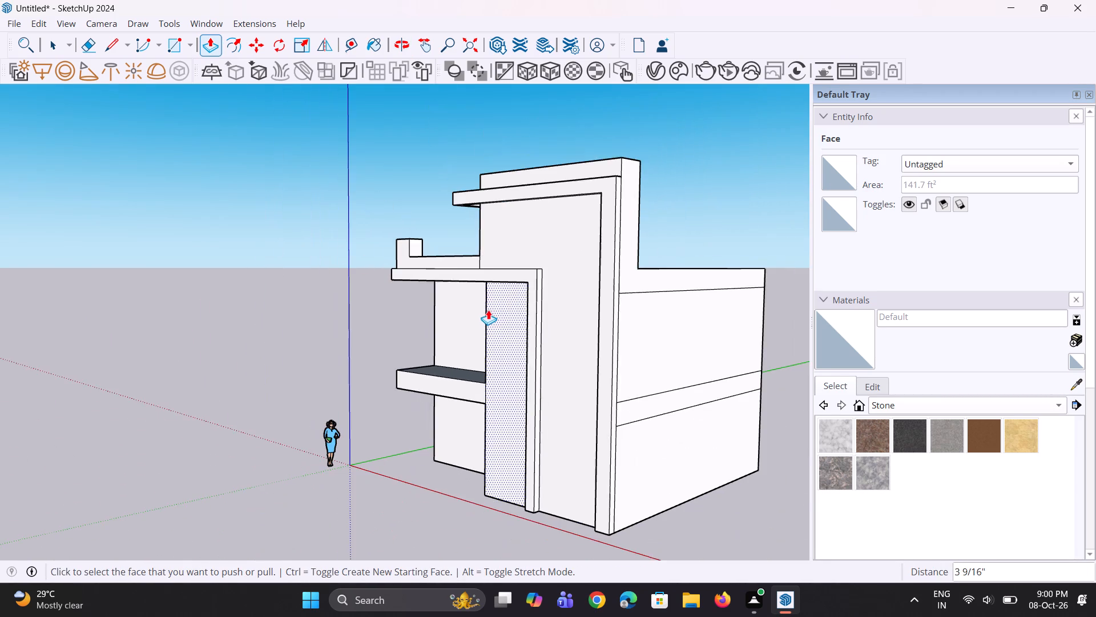
{"action": "middle_click_drag", "start_coordinate": [491, 312], "coordinate": [550, 306]}
{"action": "scroll", "coordinate": [531, 338], "scroll_direction": "up", "scroll_amount": 10}
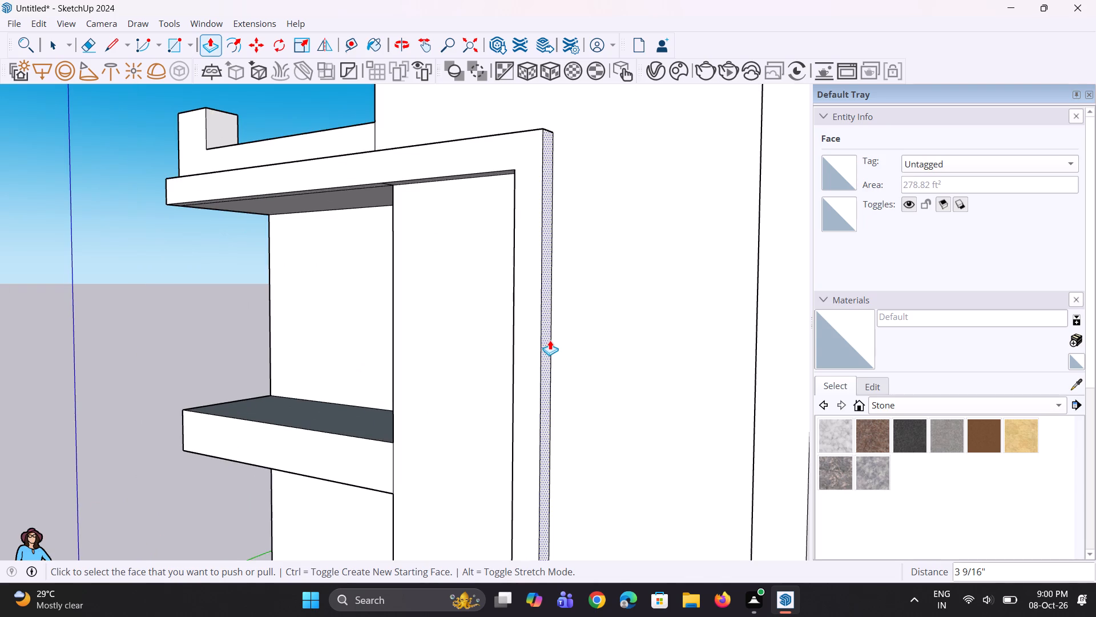
{"action": "left_click", "coordinate": [549, 339]}
{"action": "left_click", "coordinate": [554, 342]}
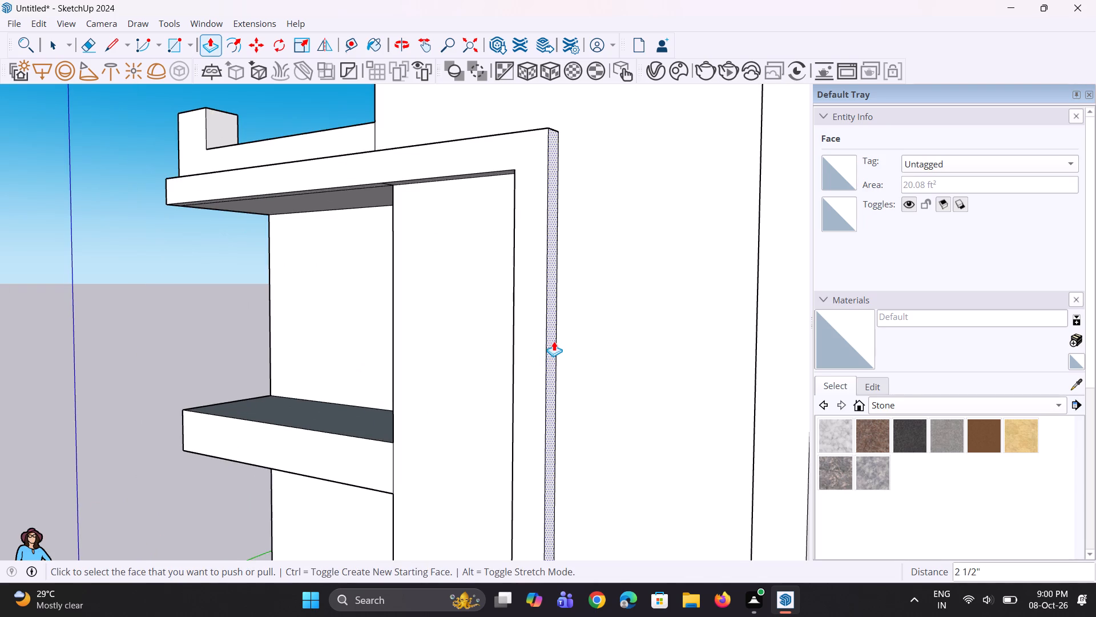
{"action": "left_click", "coordinate": [554, 341]}
{"action": "left_click", "coordinate": [557, 341]}
Push/Pull the lower frame's top band underside down about 2 15/16", repeating the distance on the segment beside the vertical strip.
{"action": "scroll", "coordinate": [532, 321], "scroll_direction": "down", "scroll_amount": 4}
{"action": "middle_click_drag", "start_coordinate": [525, 319], "coordinate": [525, 433]}
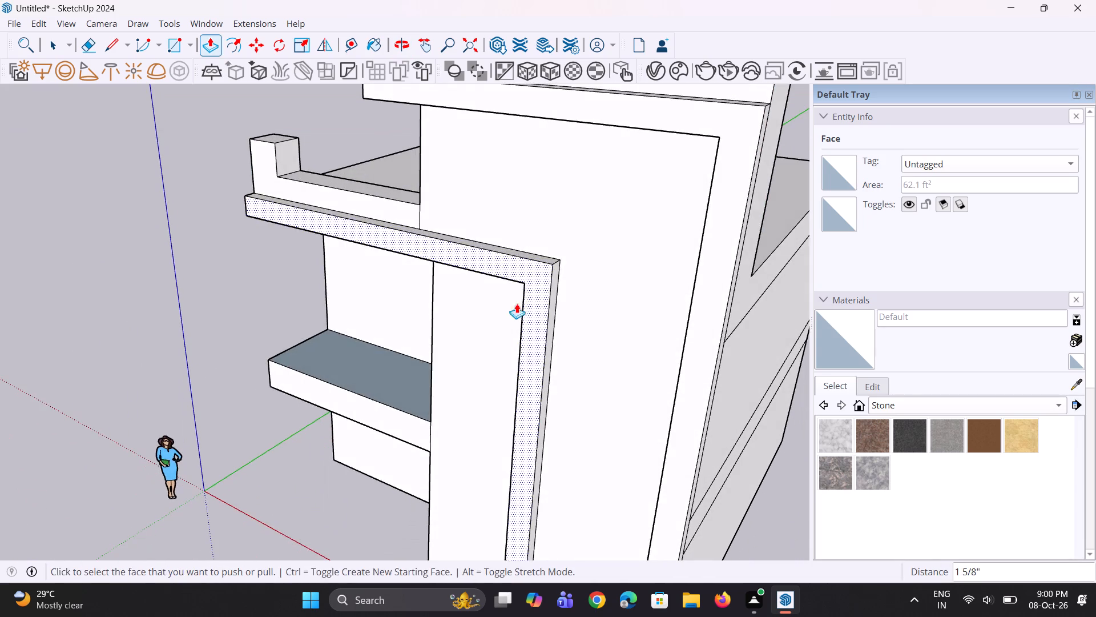
{"action": "middle_click_drag", "start_coordinate": [487, 297], "coordinate": [593, 93]}
{"action": "scroll", "coordinate": [423, 217], "scroll_direction": "up", "scroll_amount": 3}
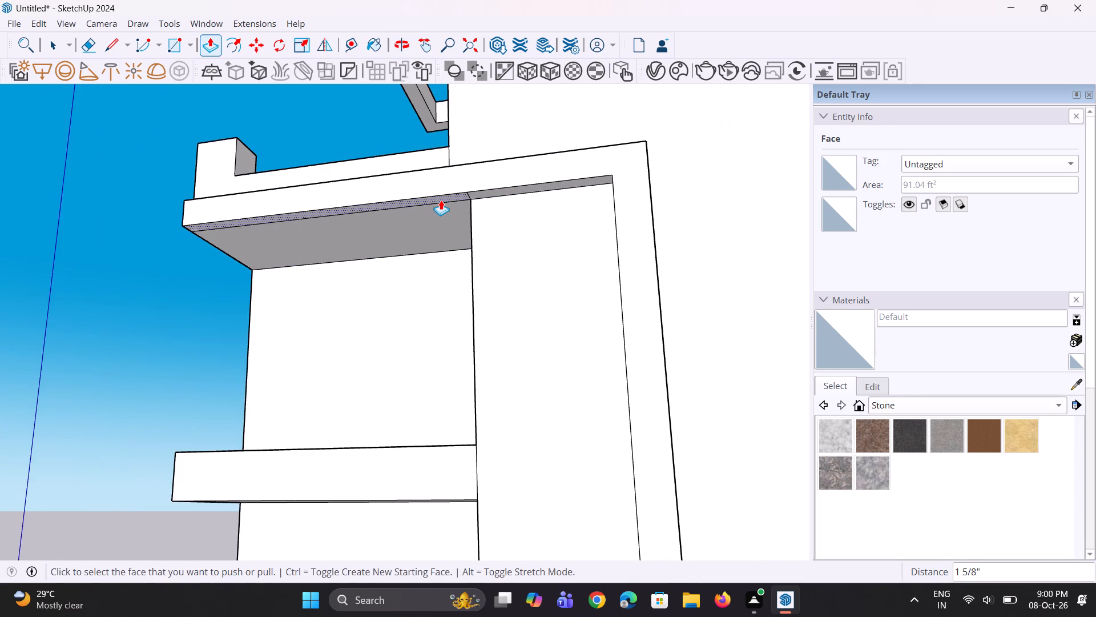
{"action": "left_click", "coordinate": [441, 200]}
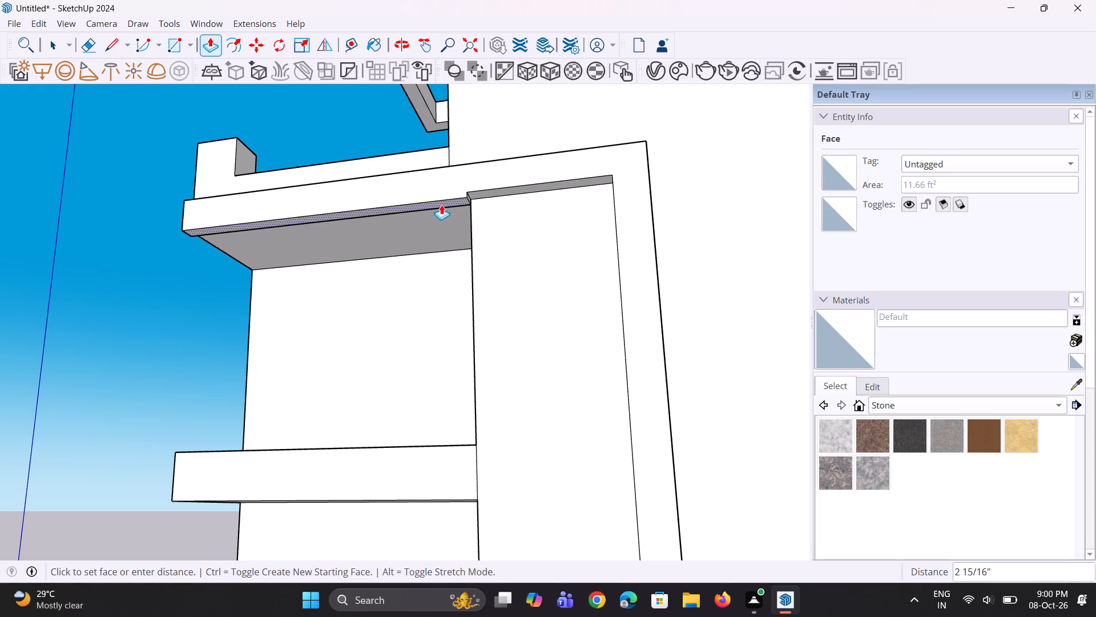
{"action": "left_click", "coordinate": [441, 205]}
{"action": "double_click", "coordinate": [495, 193]}
Draw a line about 9 7/8" long across the underside of the lower frame's top band, near its free end.
{"action": "scroll", "coordinate": [457, 250], "scroll_direction": "down", "scroll_amount": 4}
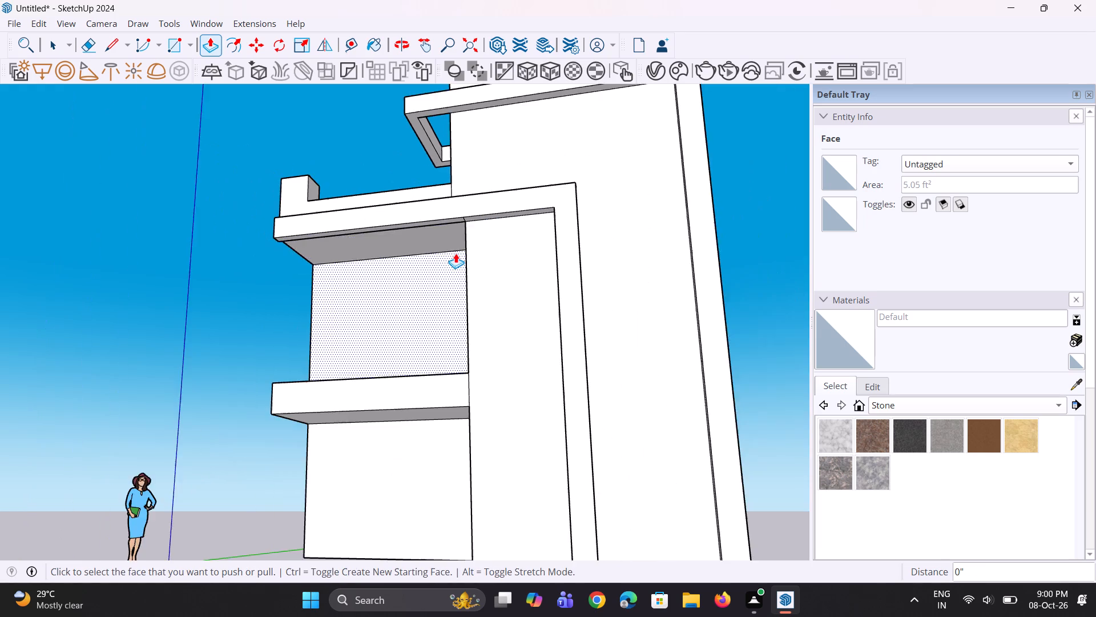
{"action": "middle_click_drag", "start_coordinate": [456, 261], "coordinate": [559, 331]}
{"action": "scroll", "coordinate": [507, 291], "scroll_direction": "down", "scroll_amount": 4}
{"action": "middle_click_drag", "start_coordinate": [519, 295], "coordinate": [489, 351]}
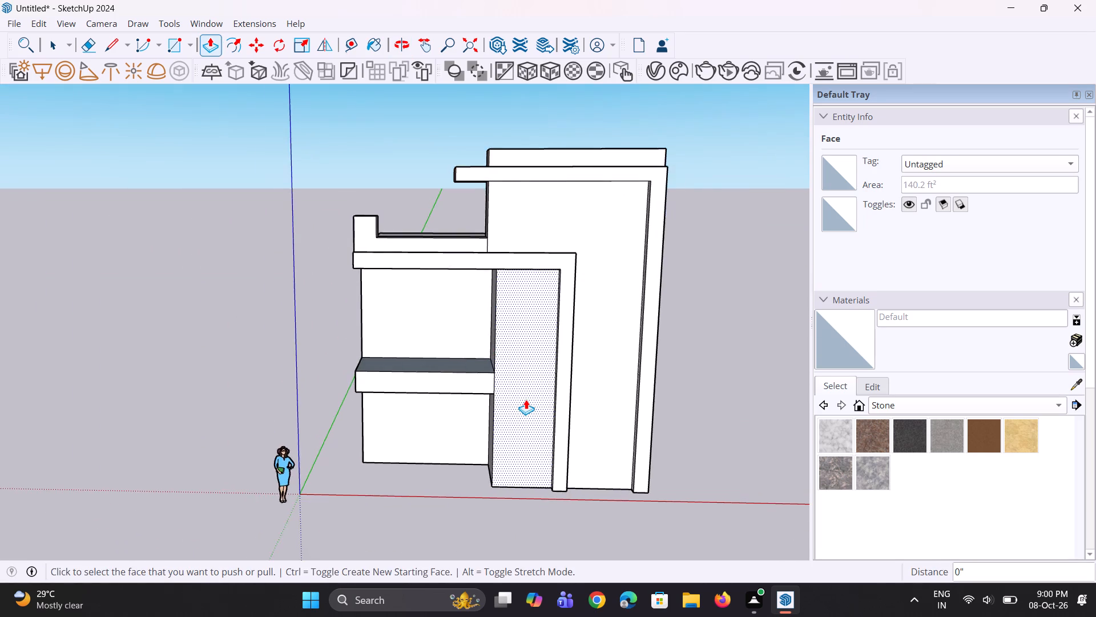
{"action": "scroll", "coordinate": [526, 399], "scroll_direction": "up", "scroll_amount": 3}
{"action": "middle_click_drag", "start_coordinate": [533, 392], "coordinate": [497, 393]}
{"action": "scroll", "coordinate": [465, 353], "scroll_direction": "down", "scroll_amount": 4}
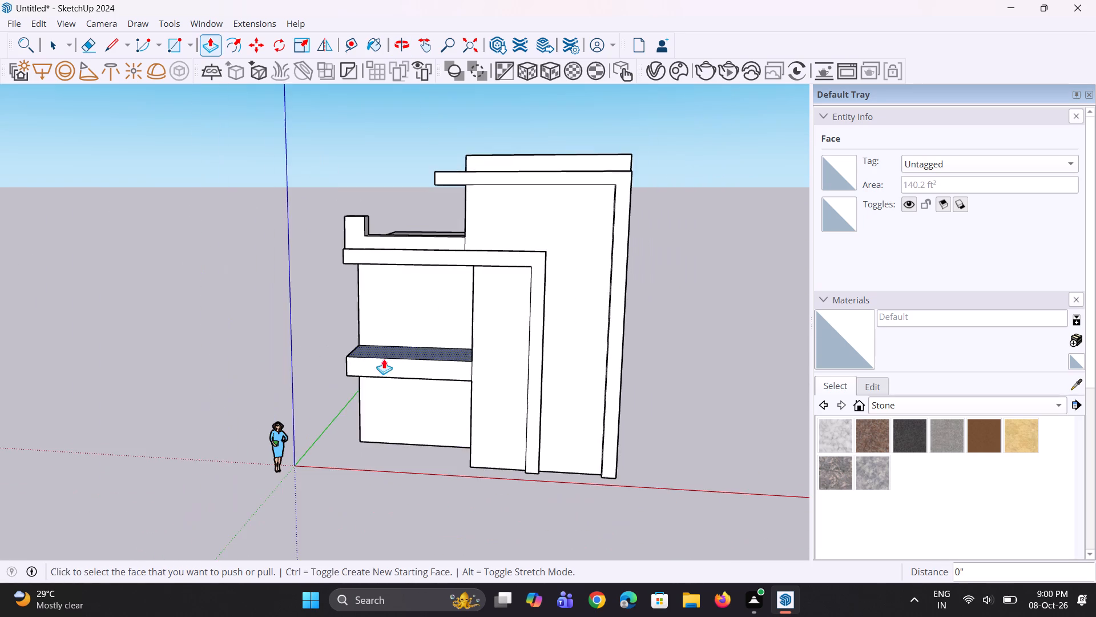
{"action": "middle_click_drag", "start_coordinate": [384, 359], "coordinate": [438, 261]}
{"action": "scroll", "coordinate": [324, 275], "scroll_direction": "up", "scroll_amount": 3}
{"action": "middle_click_drag", "start_coordinate": [335, 267], "coordinate": [349, 165]}
{"action": "scroll", "coordinate": [380, 262], "scroll_direction": "up", "scroll_amount": 3}
{"action": "key", "text": "l"}
{"action": "left_click", "coordinate": [390, 225]}
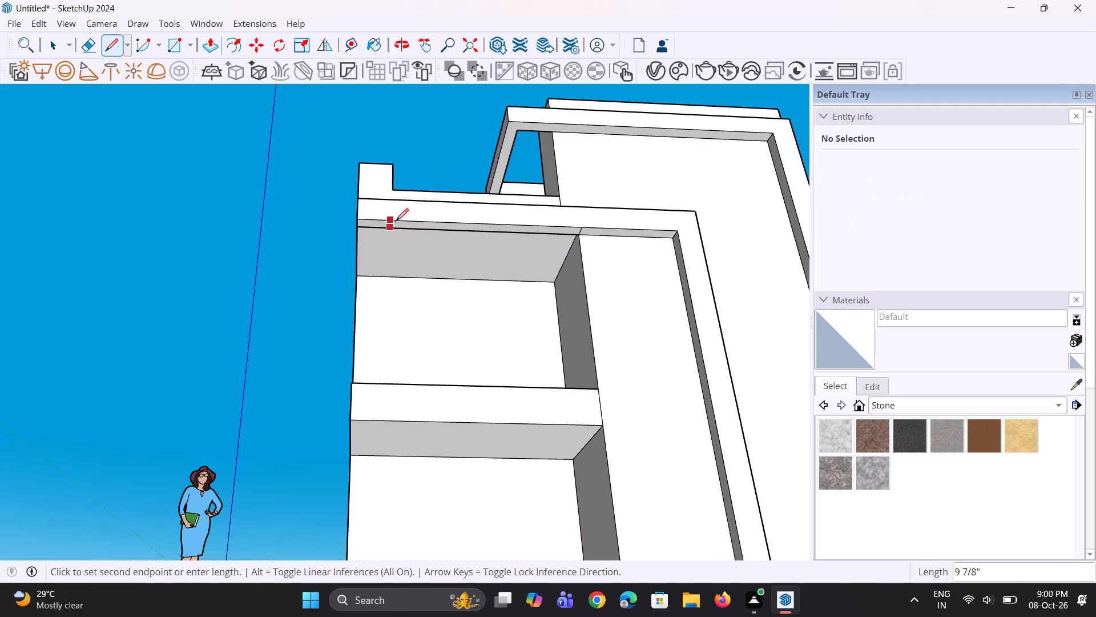
{"action": "left_click", "coordinate": [396, 221]}
Push/Pull the marked end of the underside down about 12' 9 7/8" to the bottom of the mid-level slab band, forming a second leg.
{"action": "middle_click_drag", "start_coordinate": [375, 249], "coordinate": [380, 282]}
{"action": "middle_click_drag", "start_coordinate": [384, 262], "coordinate": [398, 189]}
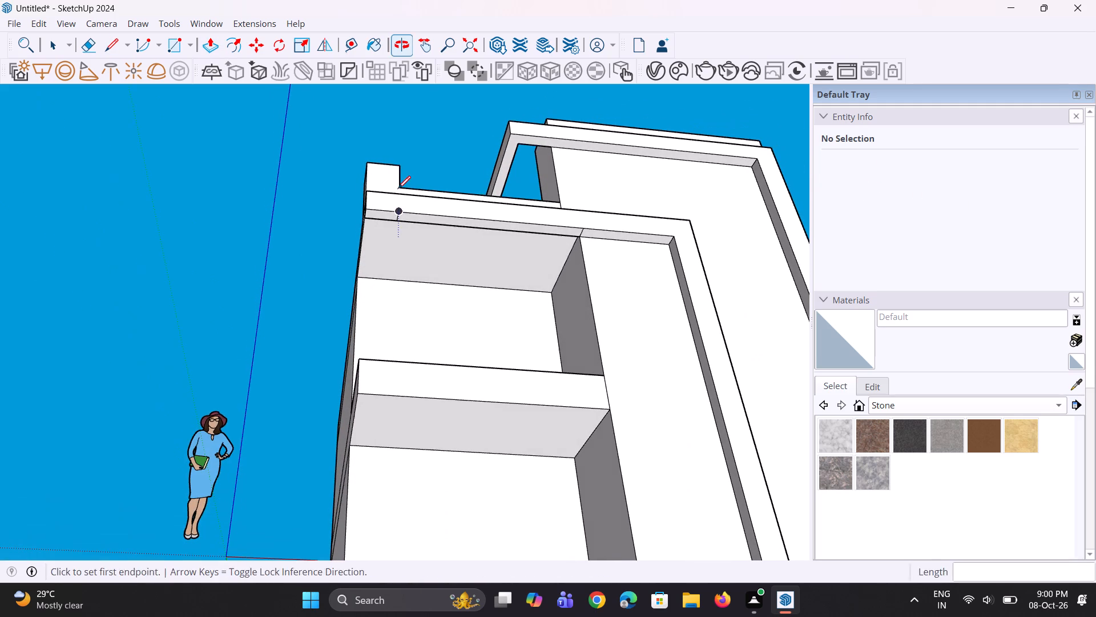
{"action": "key", "text": "p"}
{"action": "left_click", "coordinate": [388, 214]}
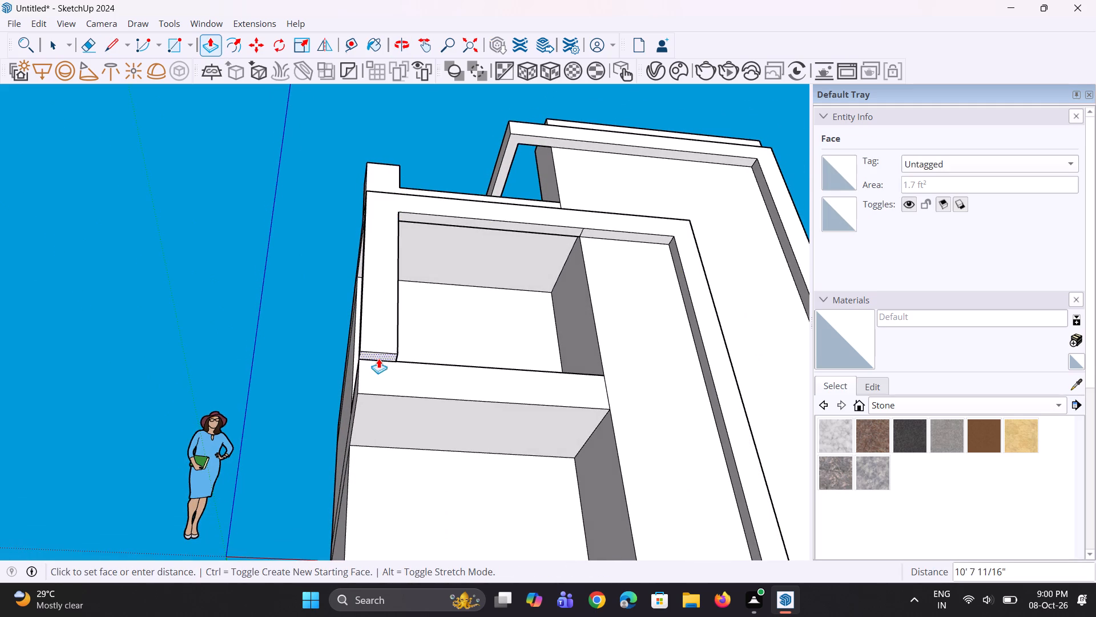
{"action": "left_click", "coordinate": [369, 400]}
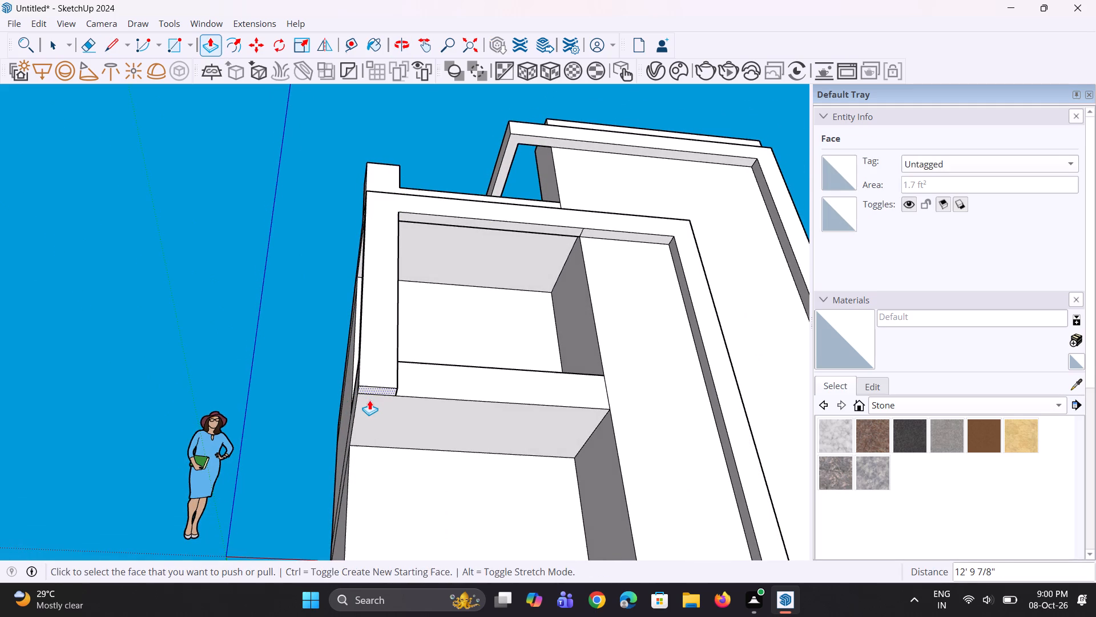
Examine from below and from the front how the frame's new leg meets the mid-level slab band.
{"action": "middle_click_drag", "start_coordinate": [376, 383], "coordinate": [432, 403]}
{"action": "scroll", "coordinate": [389, 372], "scroll_direction": "down", "scroll_amount": 5}
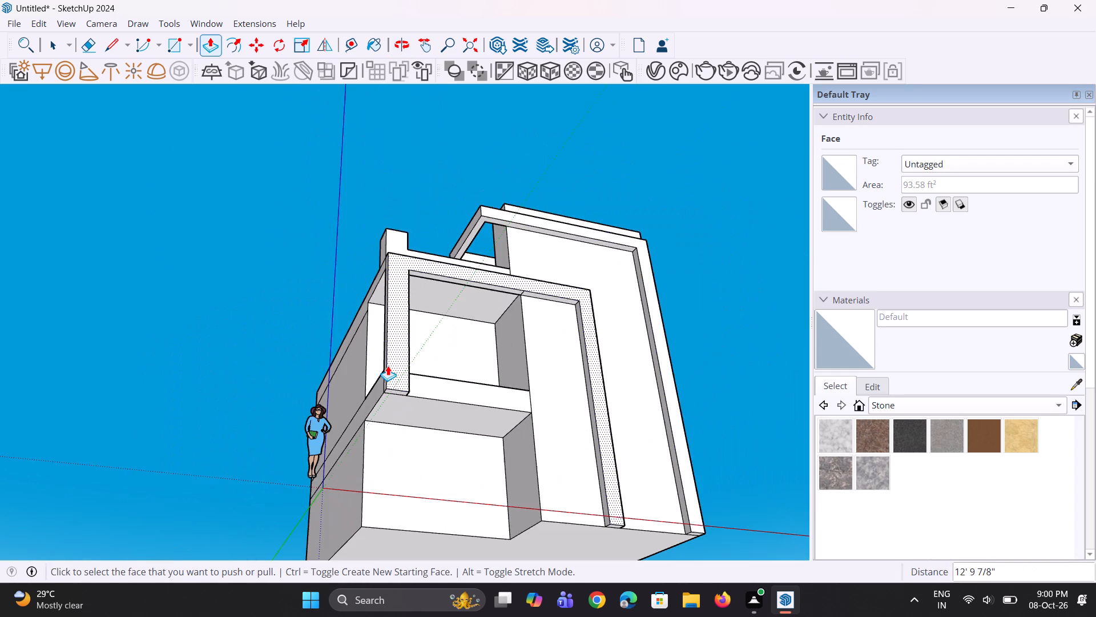
{"action": "scroll", "coordinate": [388, 366], "scroll_direction": "down", "scroll_amount": 2}
{"action": "middle_click_drag", "start_coordinate": [392, 361], "coordinate": [374, 404]}
{"action": "scroll", "coordinate": [385, 387], "scroll_direction": "up", "scroll_amount": 3}
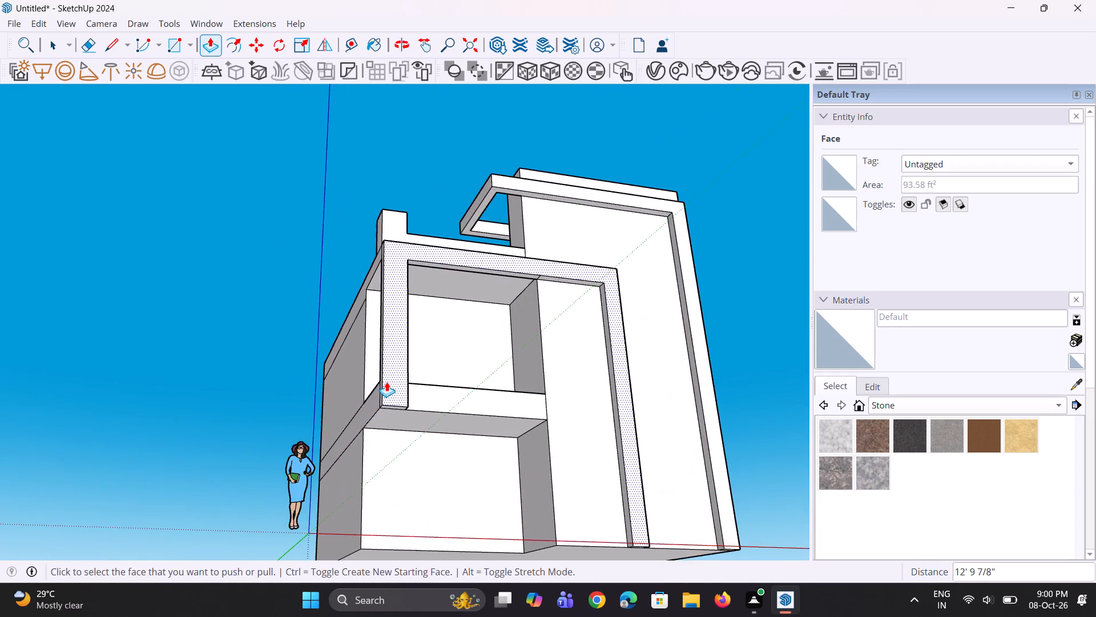
{"action": "middle_click_drag", "start_coordinate": [386, 381], "coordinate": [312, 448]}
{"action": "middle_click_drag", "start_coordinate": [442, 432], "coordinate": [370, 438]}
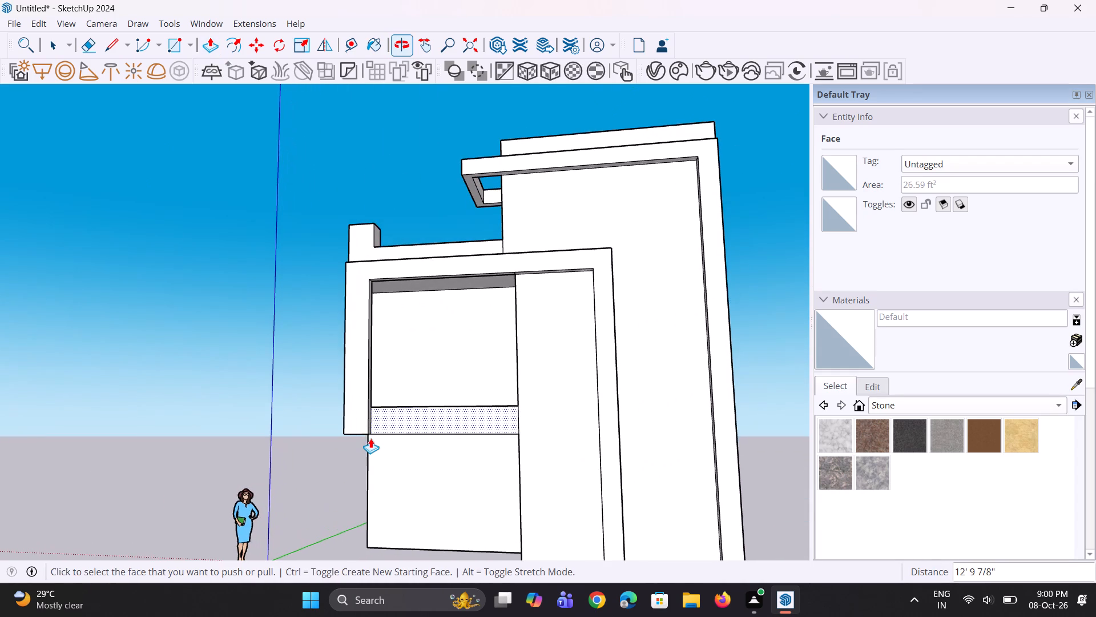
{"action": "middle_click_drag", "start_coordinate": [364, 434], "coordinate": [327, 439]}
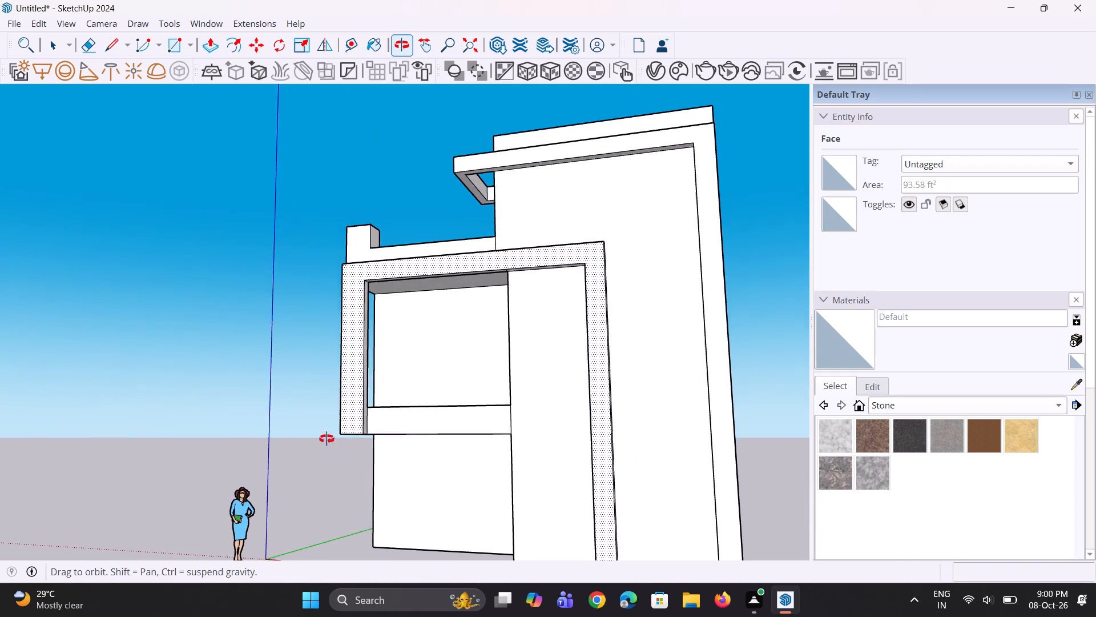
{"action": "middle_click_drag", "start_coordinate": [327, 439], "coordinate": [341, 478]}
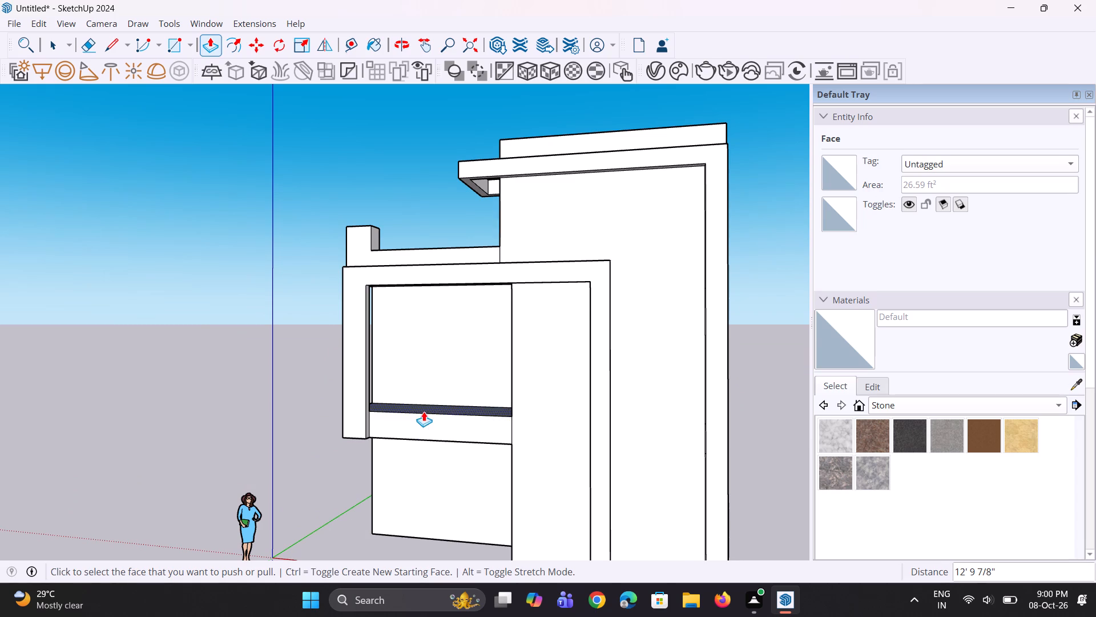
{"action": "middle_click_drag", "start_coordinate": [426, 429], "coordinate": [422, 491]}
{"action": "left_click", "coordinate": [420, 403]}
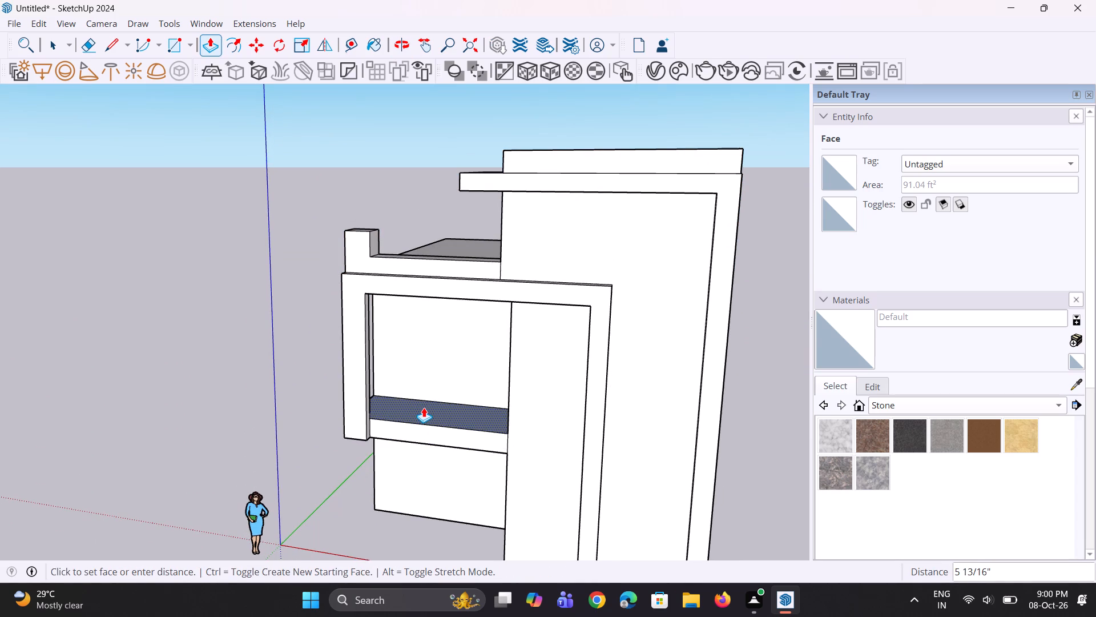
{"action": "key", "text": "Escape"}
Push/Pull the mid-level slab's underside up about 5 5/16" and raise the frame leg's bottom face level with it.
{"action": "middle_click_drag", "start_coordinate": [406, 464], "coordinate": [512, 238]}
{"action": "left_click", "coordinate": [424, 426]}
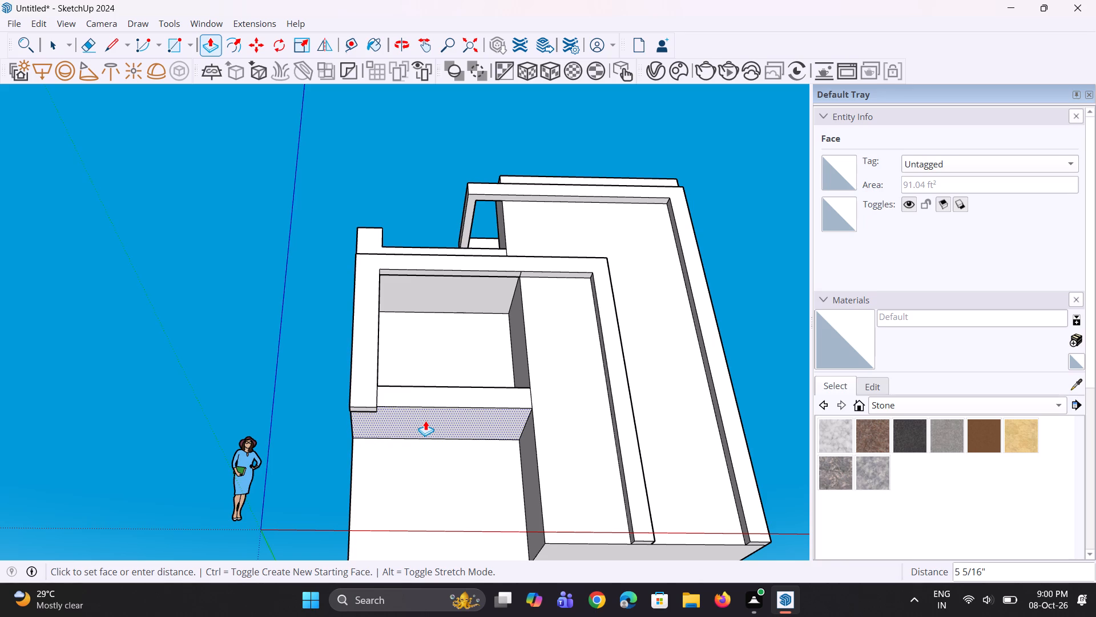
{"action": "left_click", "coordinate": [425, 420]}
{"action": "left_click", "coordinate": [372, 409]}
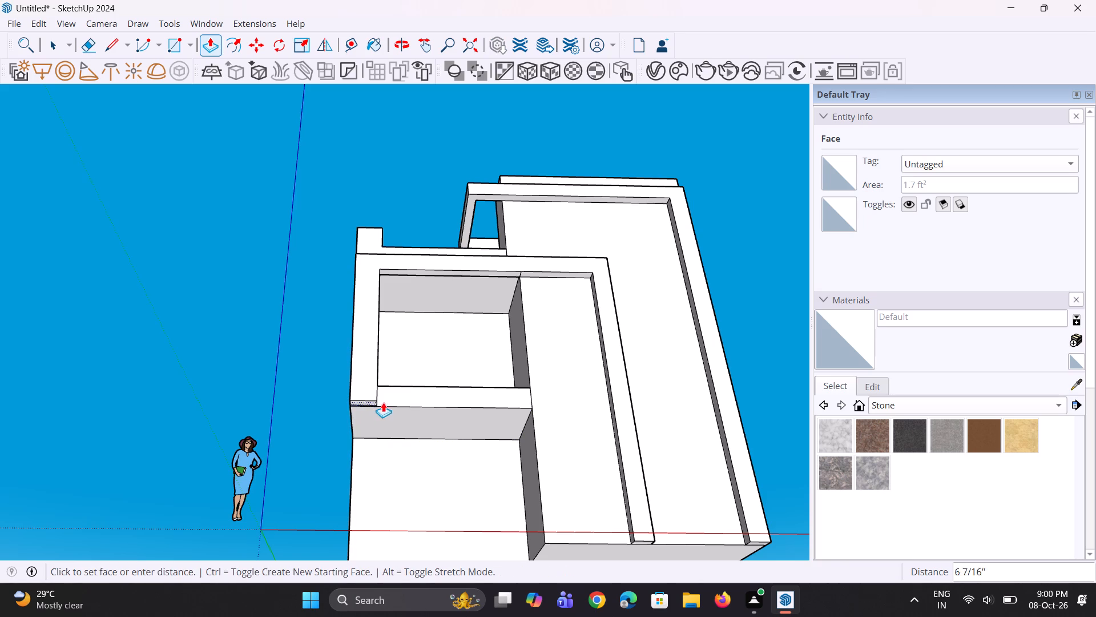
{"action": "left_click", "coordinate": [416, 411]}
Examine from the front and side how the frame's leg meets the mid-level slab's front edge.
{"action": "scroll", "coordinate": [414, 406], "scroll_direction": "down", "scroll_amount": 4}
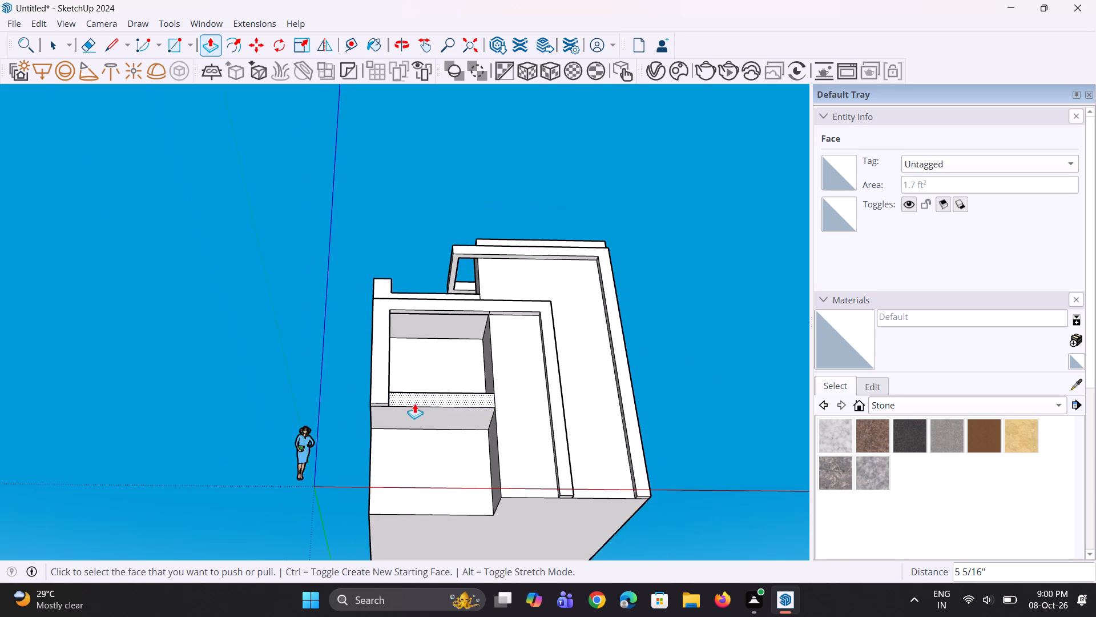
{"action": "middle_click_drag", "start_coordinate": [414, 411], "coordinate": [383, 543]}
{"action": "middle_click_drag", "start_coordinate": [442, 439], "coordinate": [415, 528]}
{"action": "scroll", "coordinate": [412, 430], "scroll_direction": "up", "scroll_amount": 2}
{"action": "middle_click_drag", "start_coordinate": [416, 423], "coordinate": [420, 423]}
{"action": "scroll", "coordinate": [416, 423], "scroll_direction": "up", "scroll_amount": 1}
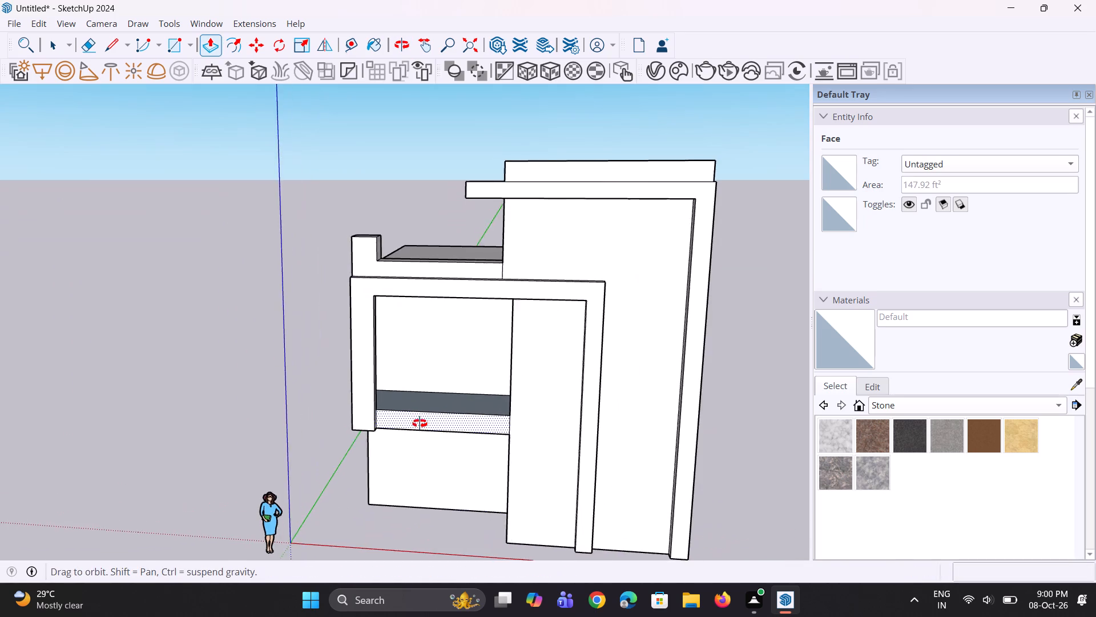
{"action": "middle_click_drag", "start_coordinate": [420, 423], "coordinate": [426, 421]}
{"action": "scroll", "coordinate": [452, 414], "scroll_direction": "up", "scroll_amount": 3}
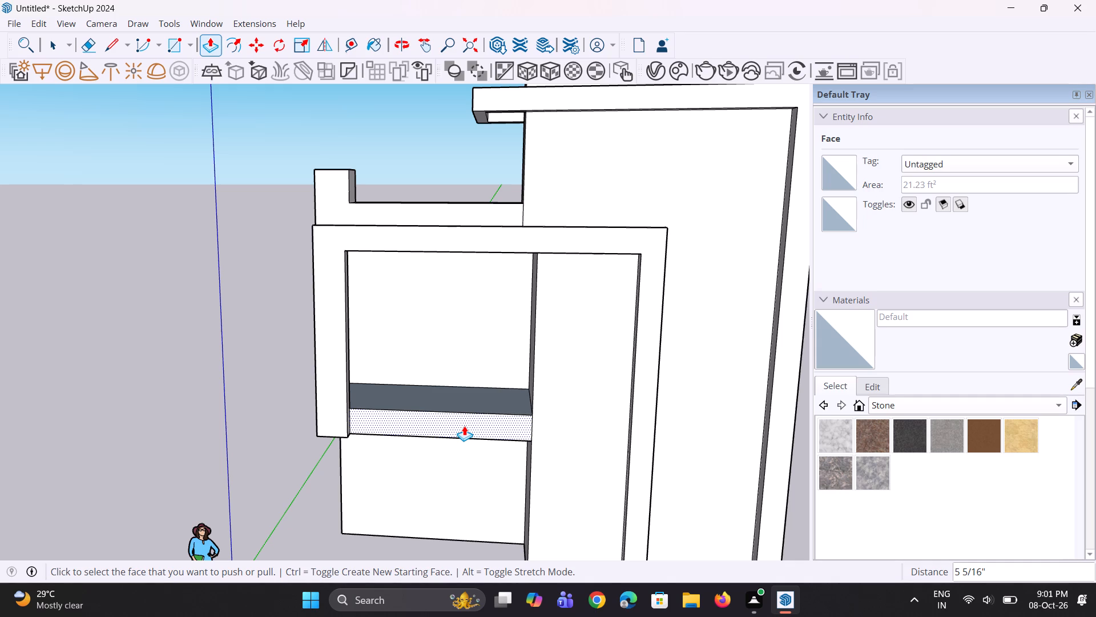
{"action": "scroll", "coordinate": [464, 426], "scroll_direction": "down", "scroll_amount": 1}
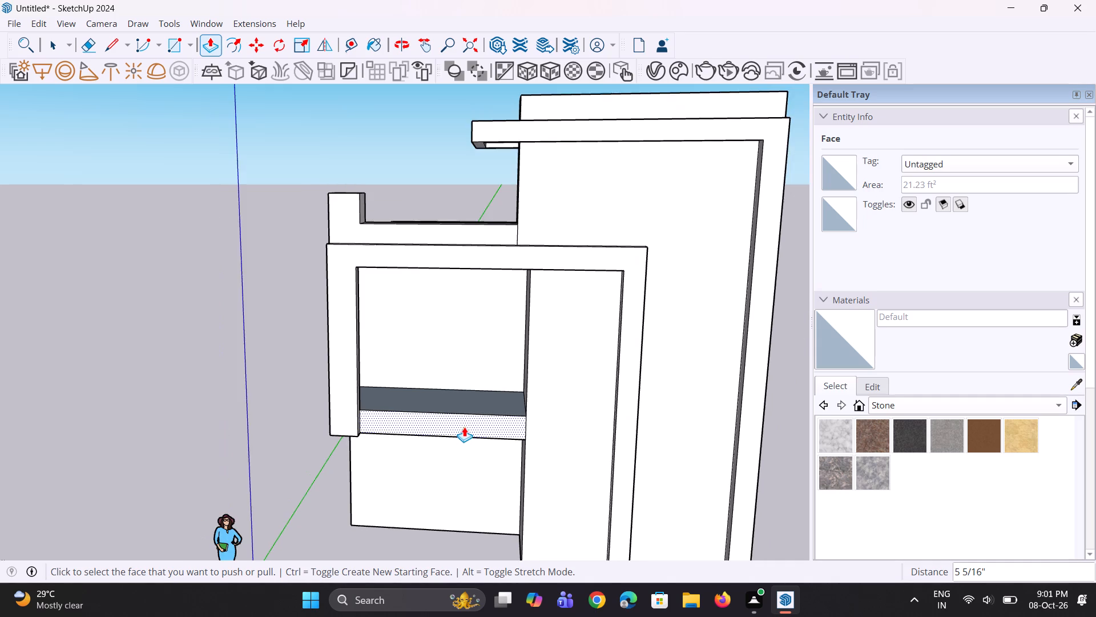
{"action": "middle_click_drag", "start_coordinate": [464, 427], "coordinate": [340, 438]}
{"action": "middle_click_drag", "start_coordinate": [341, 435], "coordinate": [354, 441]}
{"action": "scroll", "coordinate": [346, 419], "scroll_direction": "up", "scroll_amount": 2}
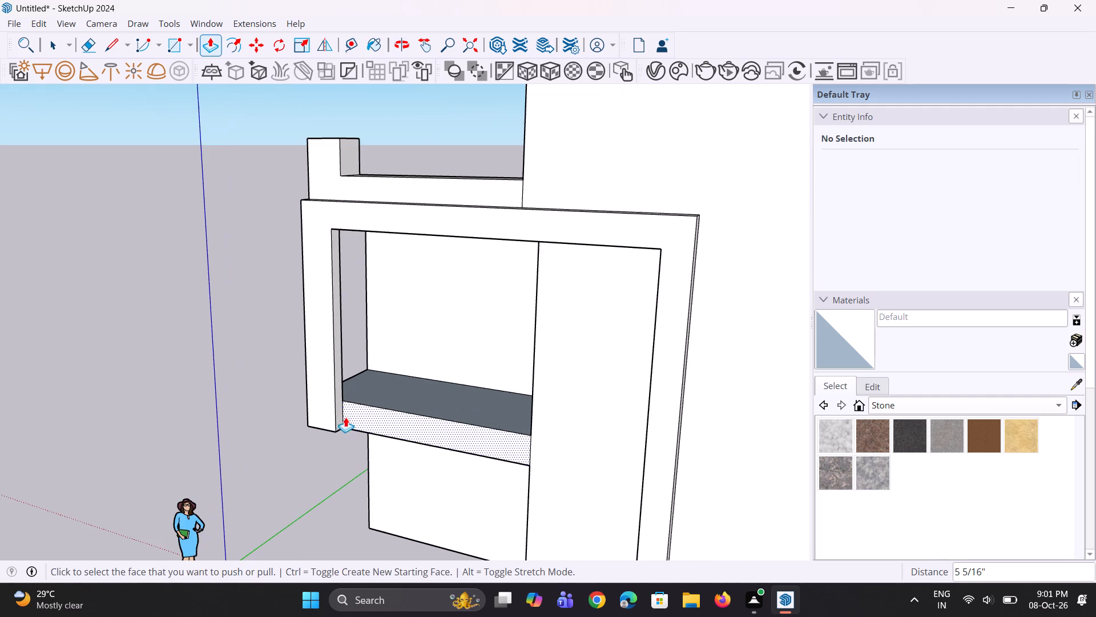
Draw a line about 9 7/8" long across the frame leg's inner side at the slab's top edge.
{"action": "left_click", "coordinate": [340, 414]}
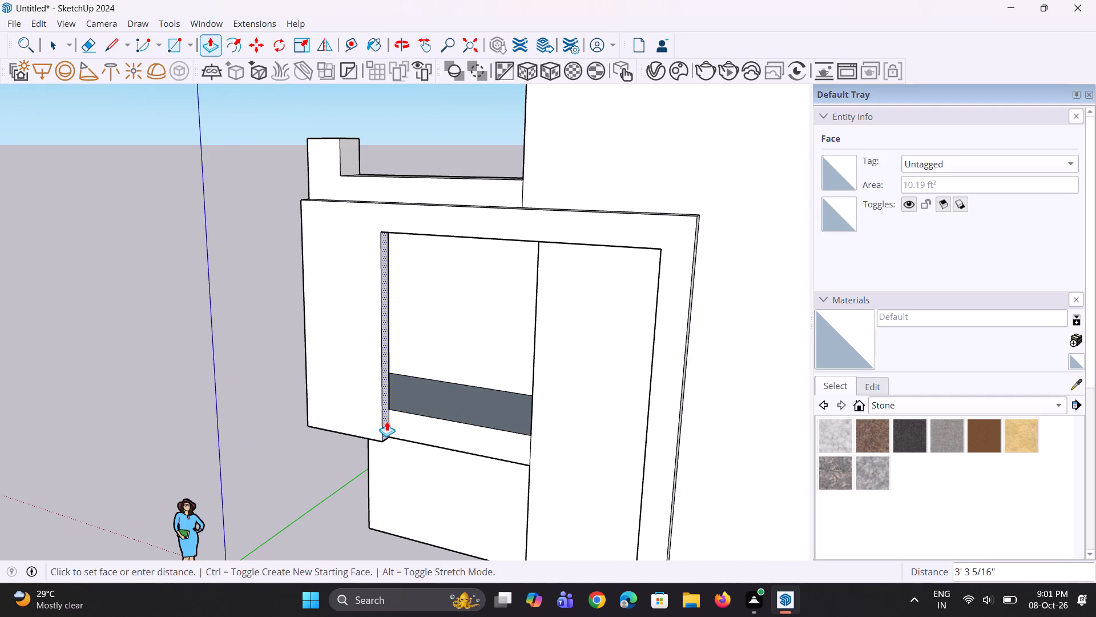
{"action": "key", "text": "Escape"}
{"action": "middle_click_drag", "start_coordinate": [385, 424], "coordinate": [326, 440]}
{"action": "scroll", "coordinate": [327, 427], "scroll_direction": "up", "scroll_amount": 2}
{"action": "middle_click_drag", "start_coordinate": [327, 427], "coordinate": [296, 452]}
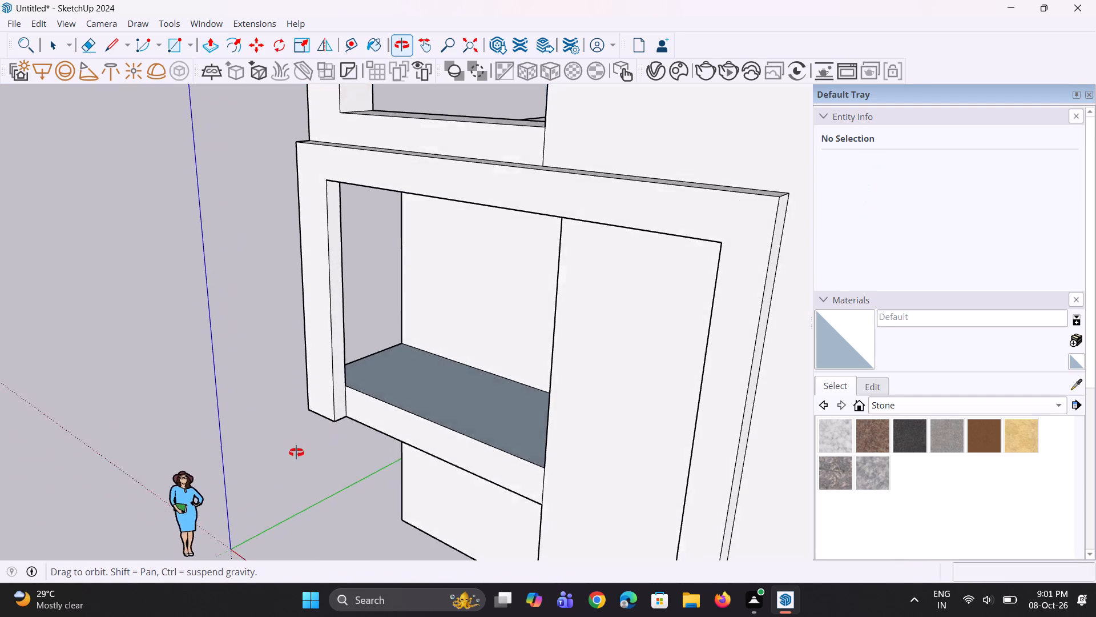
{"action": "middle_click_drag", "start_coordinate": [296, 452], "coordinate": [281, 463]}
{"action": "key", "text": "l"}
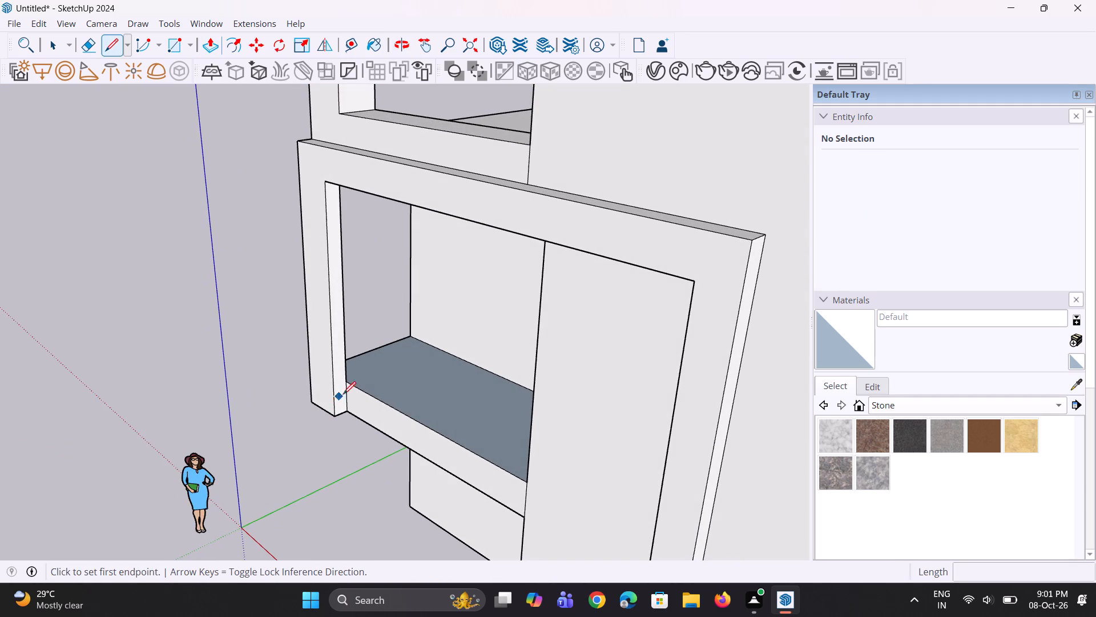
{"action": "left_click", "coordinate": [348, 385]}
{"action": "left_click", "coordinate": [334, 388]}
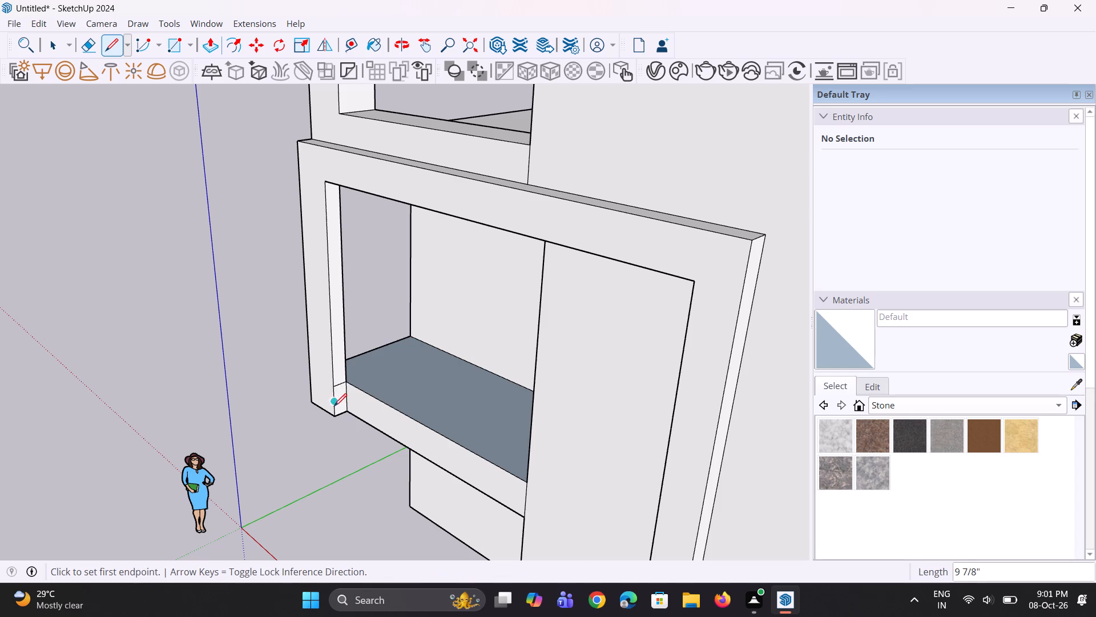
Push/Pull the leg's marked lower end about 8' 9 7/8" along the slab front and extend it to the adjoining wall's corner.
{"action": "key", "text": "p"}
{"action": "left_click", "coordinate": [339, 407]}
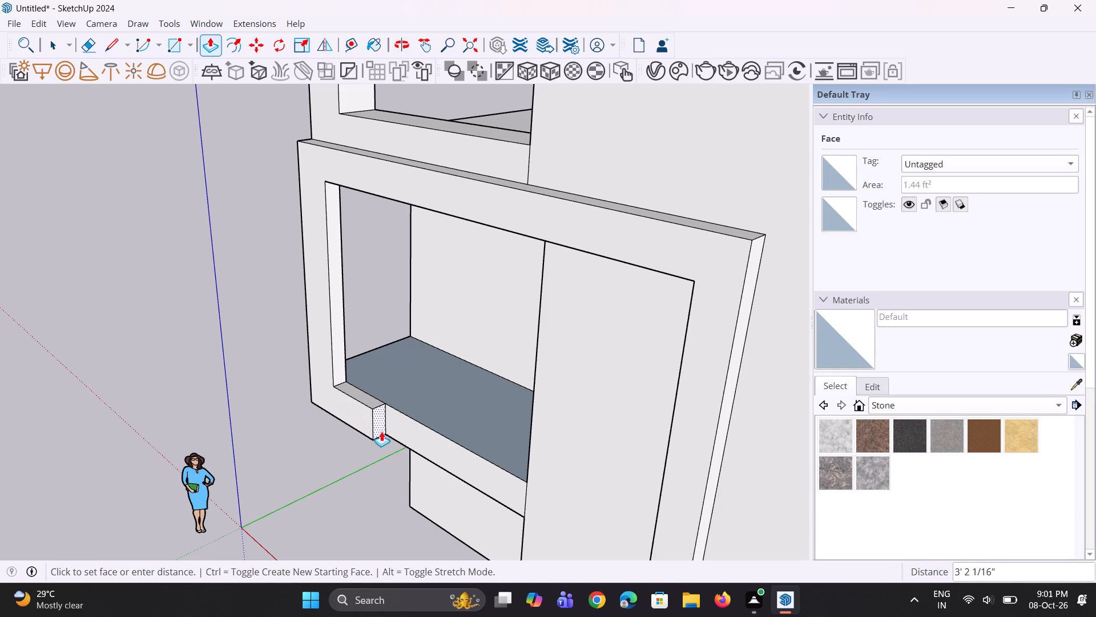
{"action": "left_click", "coordinate": [476, 450]}
{"action": "middle_click_drag", "start_coordinate": [401, 479], "coordinate": [611, 486]}
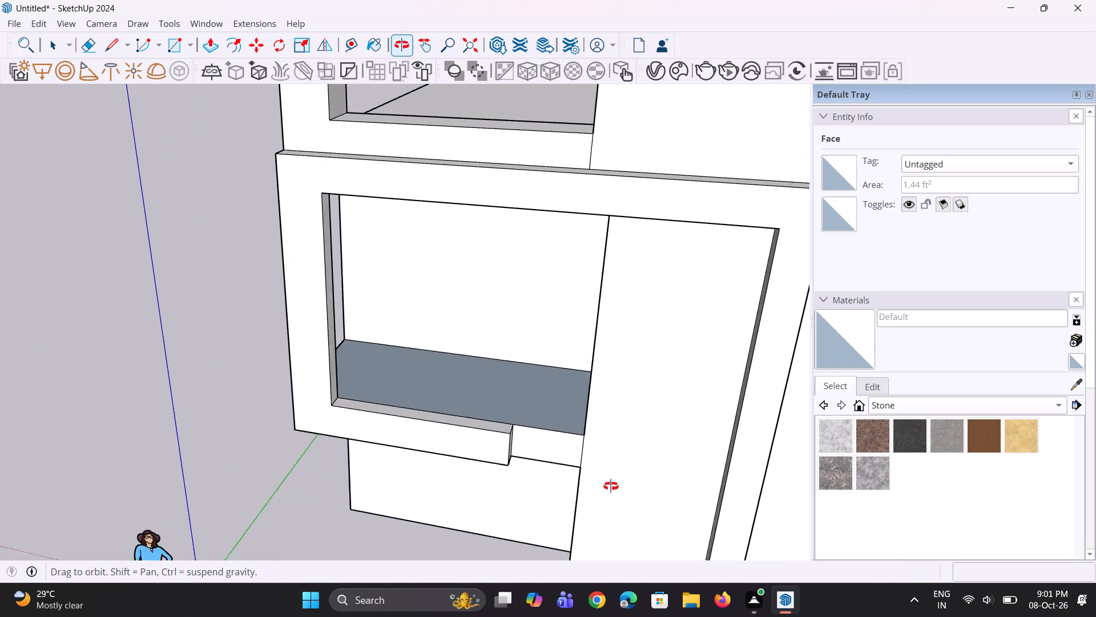
{"action": "middle_click_drag", "start_coordinate": [611, 486], "coordinate": [610, 451]}
{"action": "scroll", "coordinate": [519, 440], "scroll_direction": "up", "scroll_amount": 2}
{"action": "middle_click_drag", "start_coordinate": [513, 444], "coordinate": [510, 471]}
{"action": "middle_click_drag", "start_coordinate": [516, 456], "coordinate": [446, 434]}
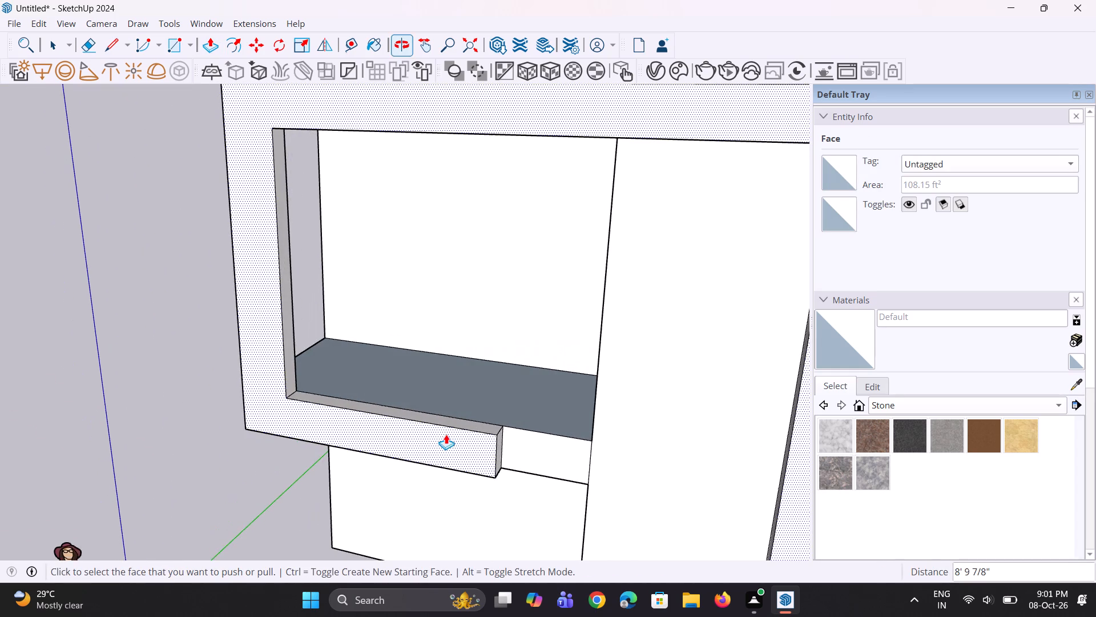
{"action": "scroll", "coordinate": [480, 440], "scroll_direction": "up", "scroll_amount": 3}
{"action": "middle_click_drag", "start_coordinate": [478, 450], "coordinate": [482, 470]}
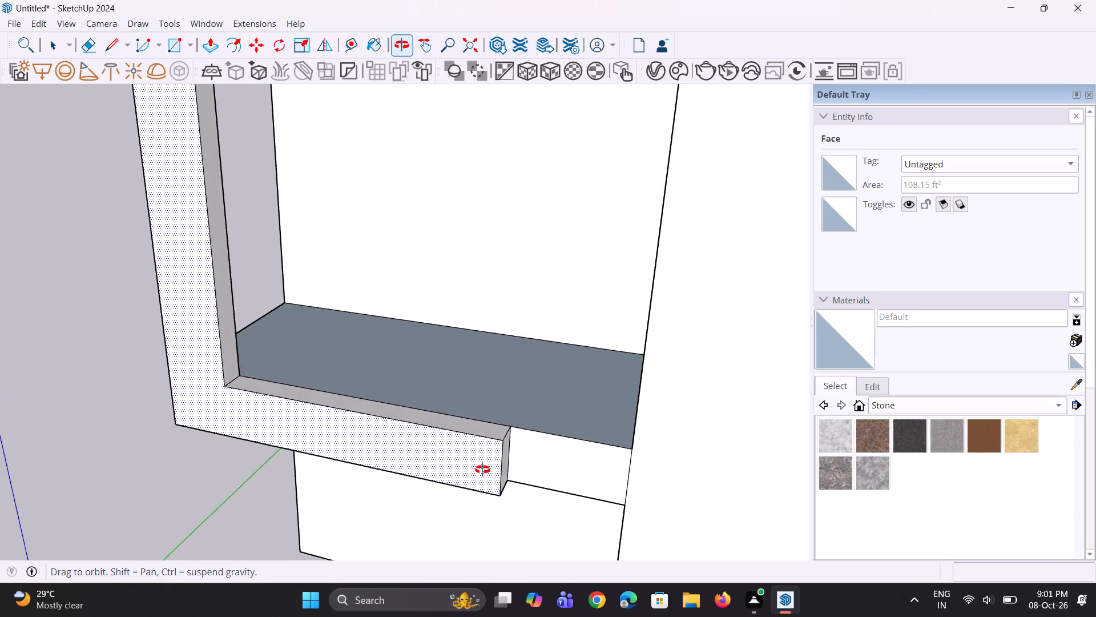
{"action": "middle_click_drag", "start_coordinate": [482, 470], "coordinate": [489, 453]}
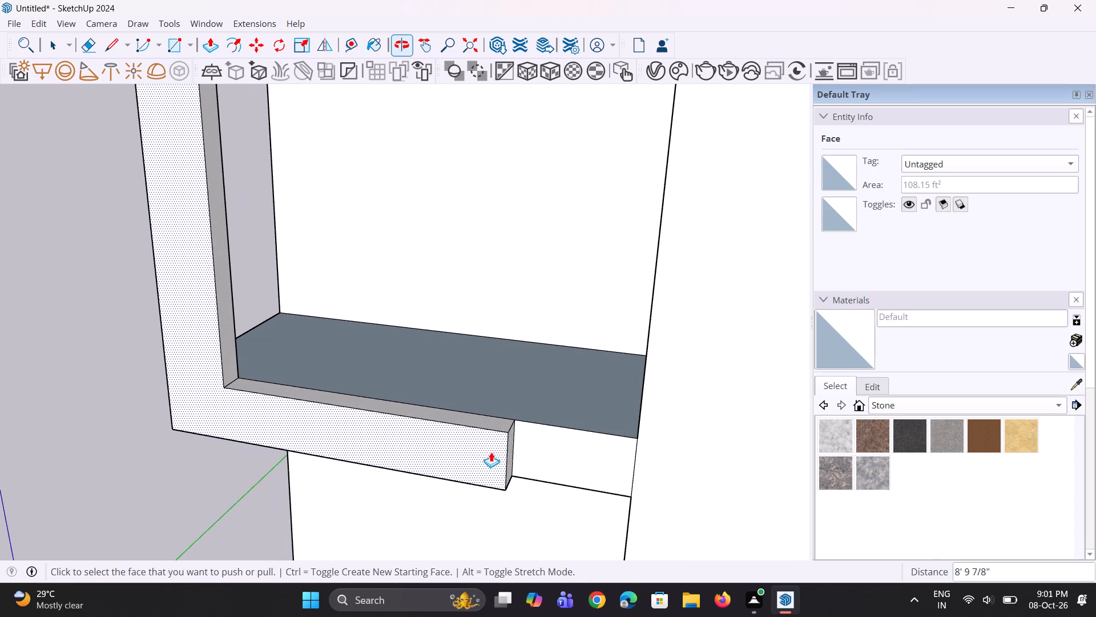
{"action": "left_click", "coordinate": [511, 452]}
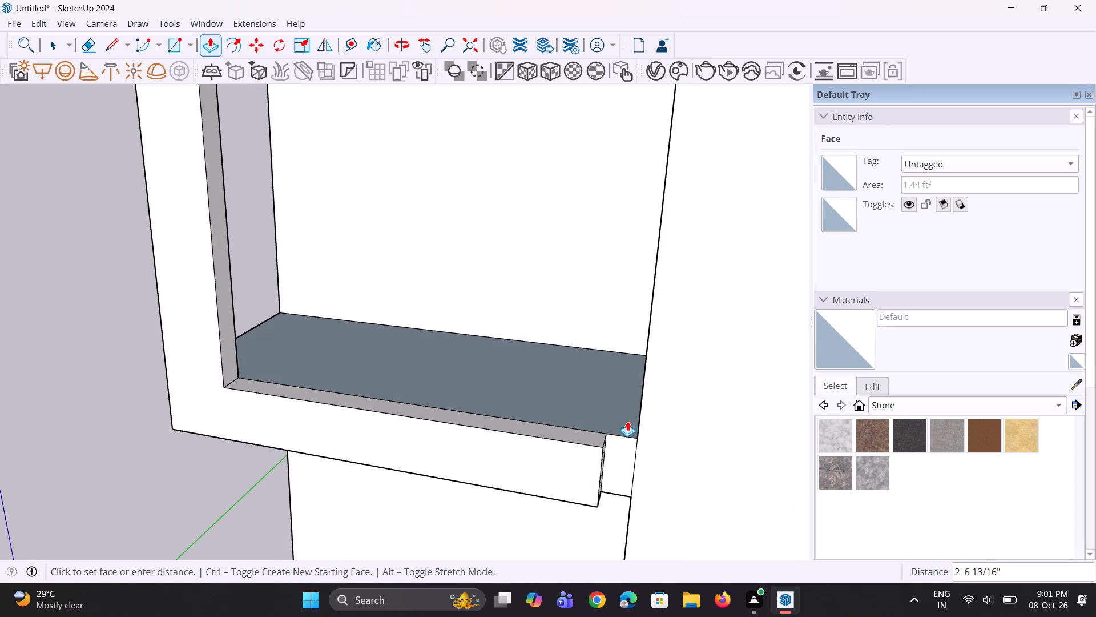
{"action": "left_click", "coordinate": [641, 395]}
Draw a line about 9 7/8" long across the top of the frame's new bottom band, dividing off its wall-side end.
{"action": "middle_click_drag", "start_coordinate": [583, 450], "coordinate": [736, 517]}
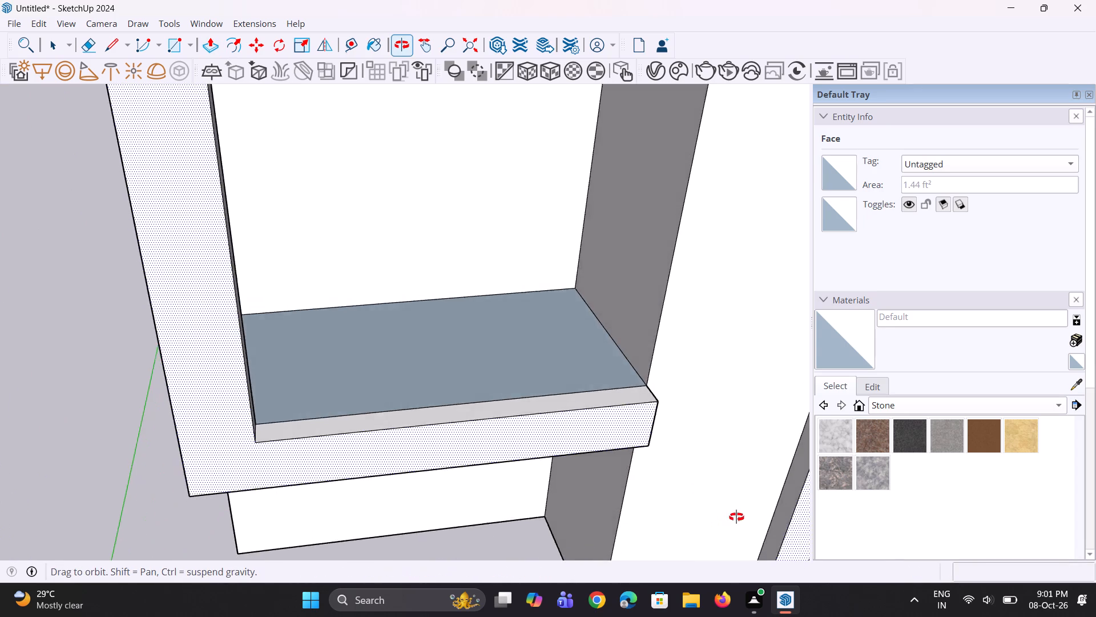
{"action": "middle_click_drag", "start_coordinate": [736, 517], "coordinate": [692, 532]}
{"action": "scroll", "coordinate": [465, 408], "scroll_direction": "up", "scroll_amount": 2}
{"action": "middle_click_drag", "start_coordinate": [482, 438], "coordinate": [503, 488]}
{"action": "key", "text": "l"}
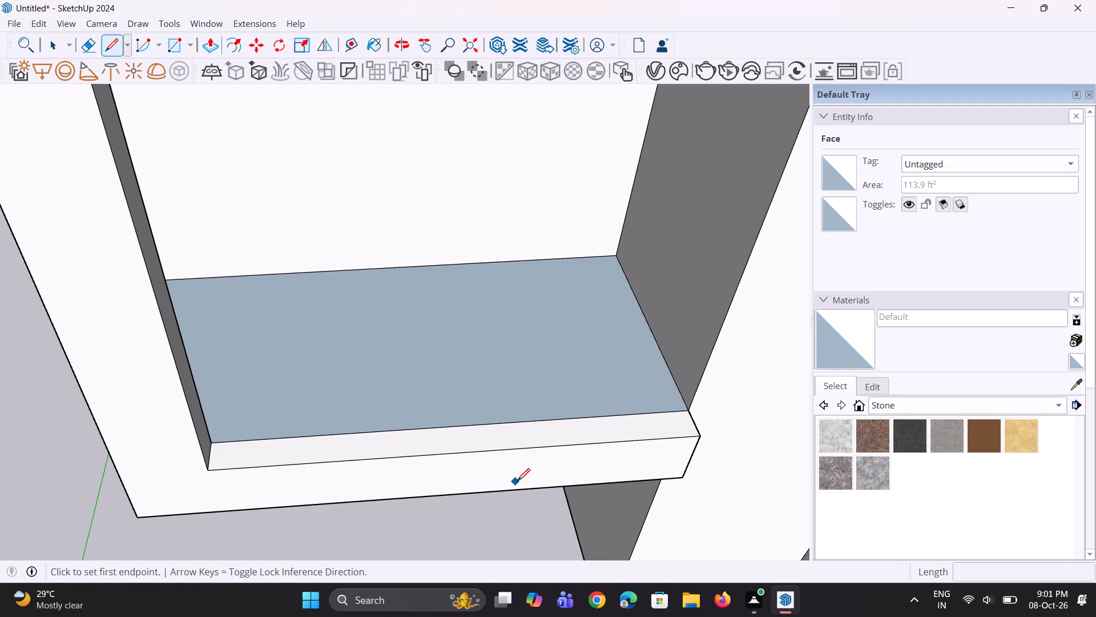
{"action": "scroll", "coordinate": [520, 476], "scroll_direction": "up", "scroll_amount": 2}
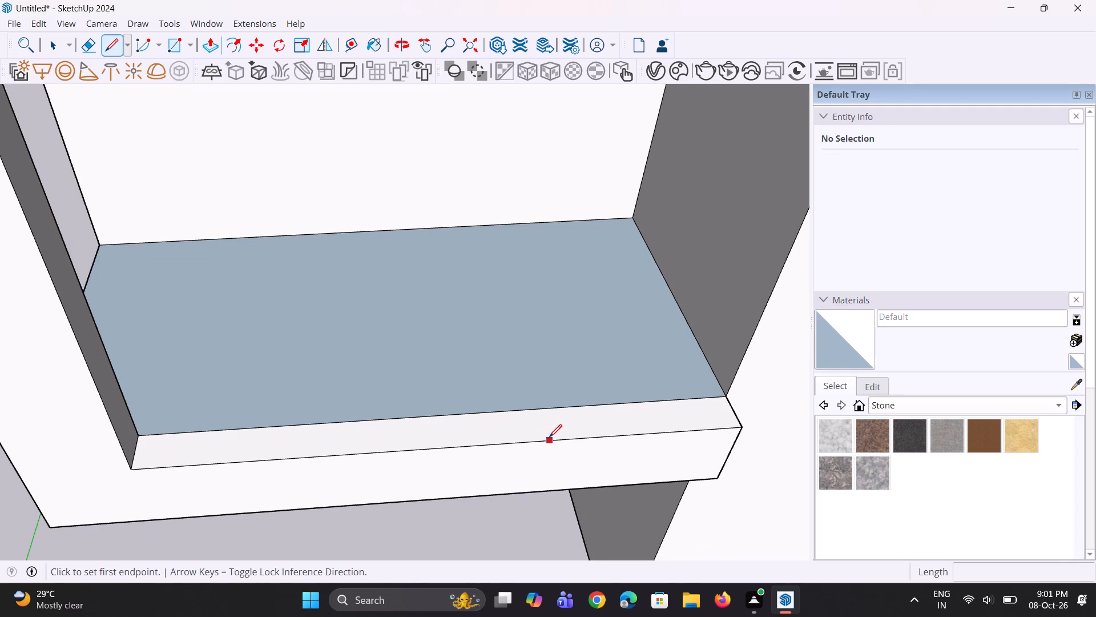
{"action": "left_click", "coordinate": [549, 437]}
{"action": "left_click", "coordinate": [540, 408]}
Push/Pull the divided-off end of the bottom band up about 2' 5 5/16" to form a raised block.
{"action": "key", "text": "p"}
{"action": "left_click", "coordinate": [620, 421]}
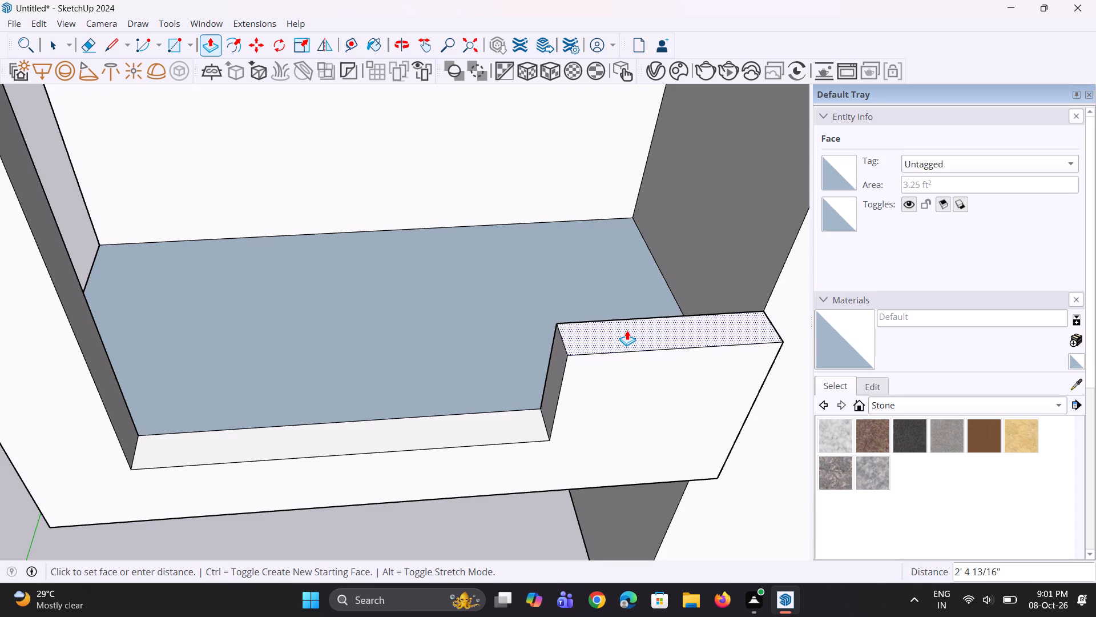
{"action": "left_click", "coordinate": [627, 330]}
Examine the lower frame's bottom band and raised block from the front, above and side.
{"action": "middle_click_drag", "start_coordinate": [601, 423], "coordinate": [585, 343]}
{"action": "scroll", "coordinate": [579, 319], "scroll_direction": "down", "scroll_amount": 6}
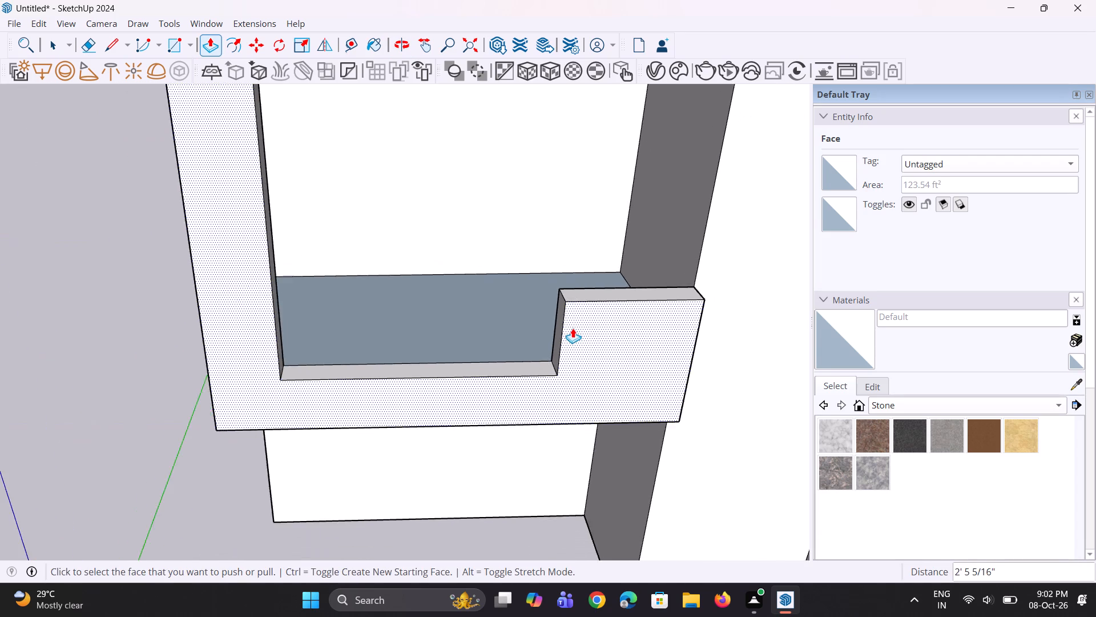
{"action": "scroll", "coordinate": [573, 328], "scroll_direction": "down", "scroll_amount": 2}
{"action": "middle_click_drag", "start_coordinate": [569, 335], "coordinate": [527, 211]}
{"action": "middle_click_drag", "start_coordinate": [505, 284], "coordinate": [505, 326]}
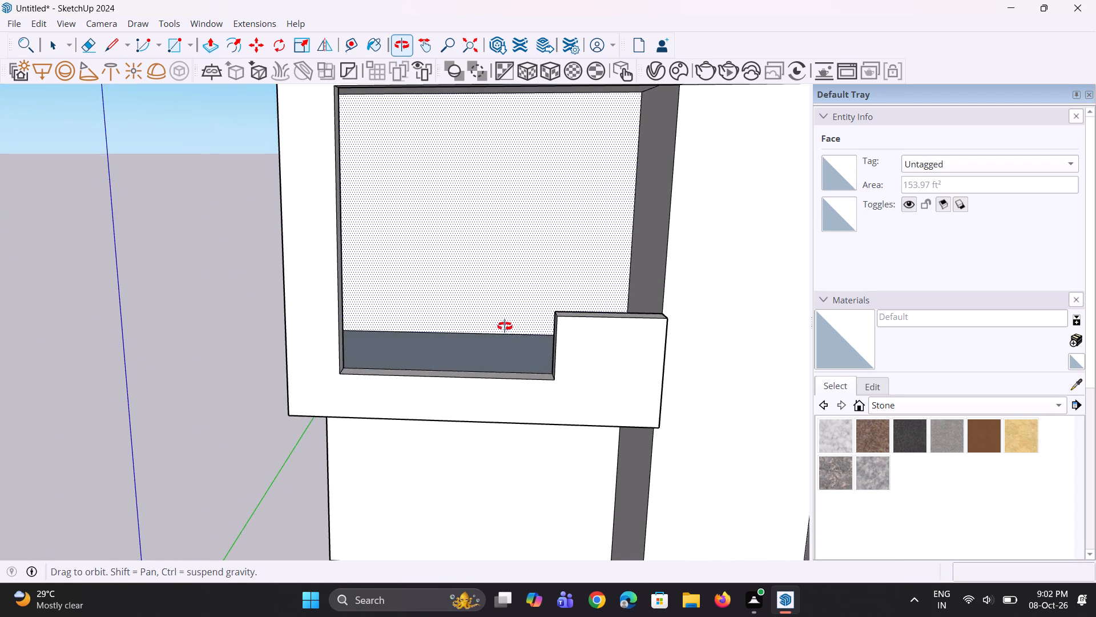
{"action": "middle_click_drag", "start_coordinate": [505, 326], "coordinate": [496, 299]}
{"action": "scroll", "coordinate": [473, 331], "scroll_direction": "up", "scroll_amount": 3}
{"action": "middle_click_drag", "start_coordinate": [475, 329], "coordinate": [467, 311]}
{"action": "scroll", "coordinate": [467, 308], "scroll_direction": "down", "scroll_amount": 9}
{"action": "middle_click_drag", "start_coordinate": [440, 351], "coordinate": [464, 321]}
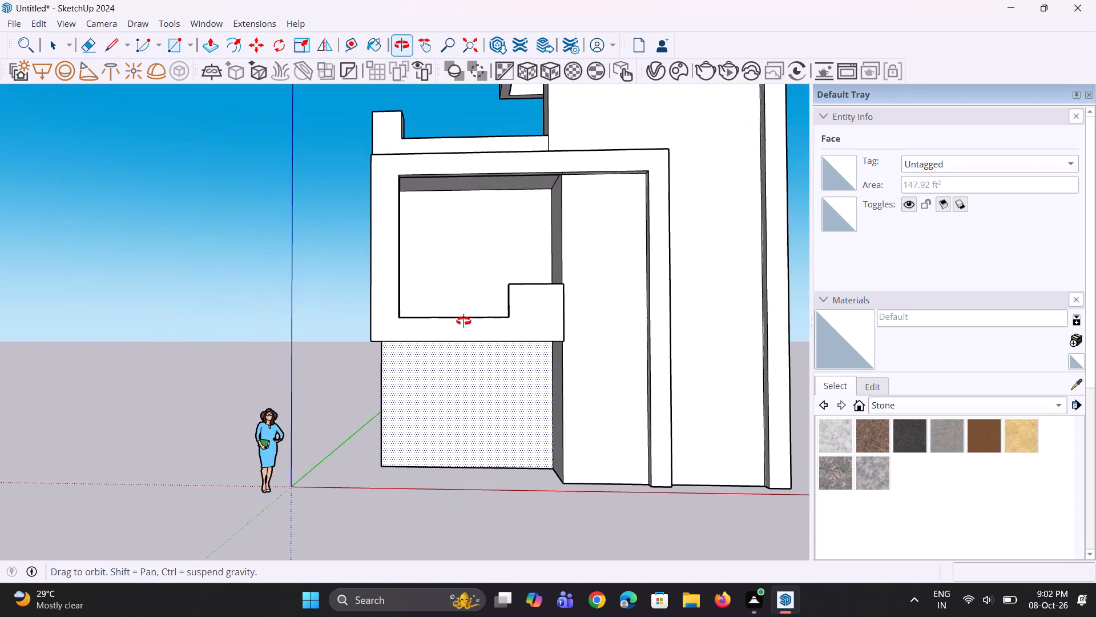
{"action": "middle_click_drag", "start_coordinate": [464, 321], "coordinate": [567, 414]}
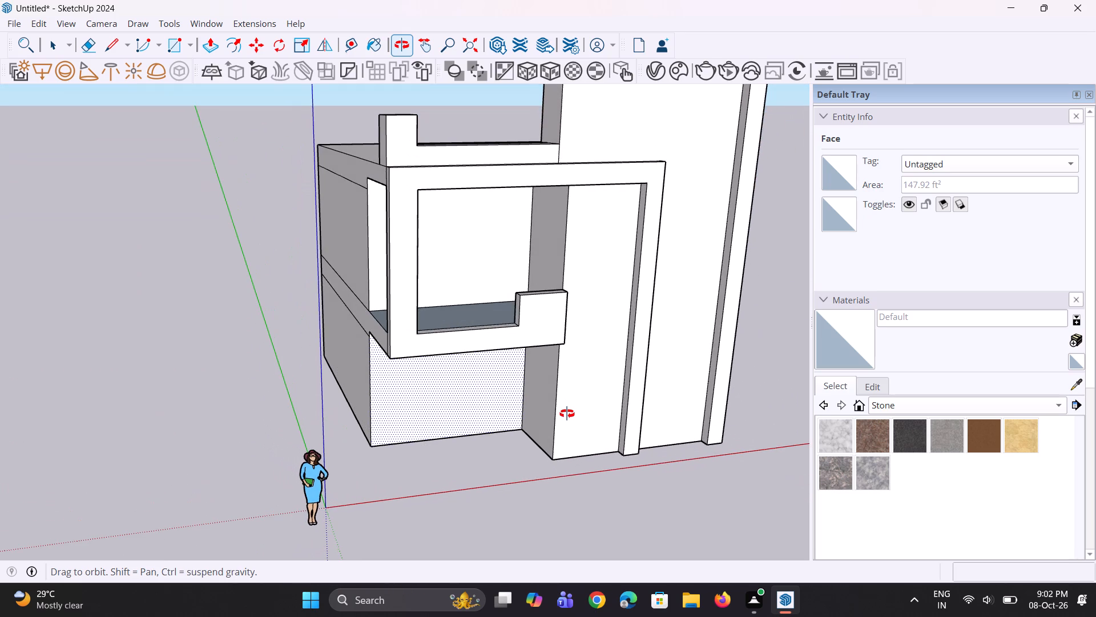
{"action": "middle_click_drag", "start_coordinate": [567, 414], "coordinate": [553, 423]}
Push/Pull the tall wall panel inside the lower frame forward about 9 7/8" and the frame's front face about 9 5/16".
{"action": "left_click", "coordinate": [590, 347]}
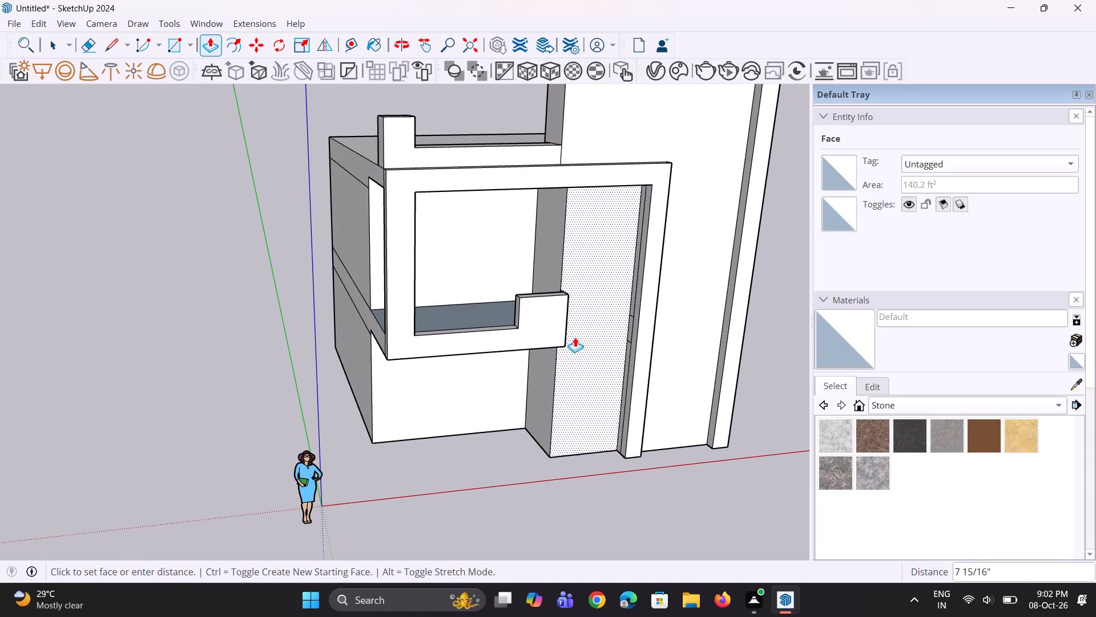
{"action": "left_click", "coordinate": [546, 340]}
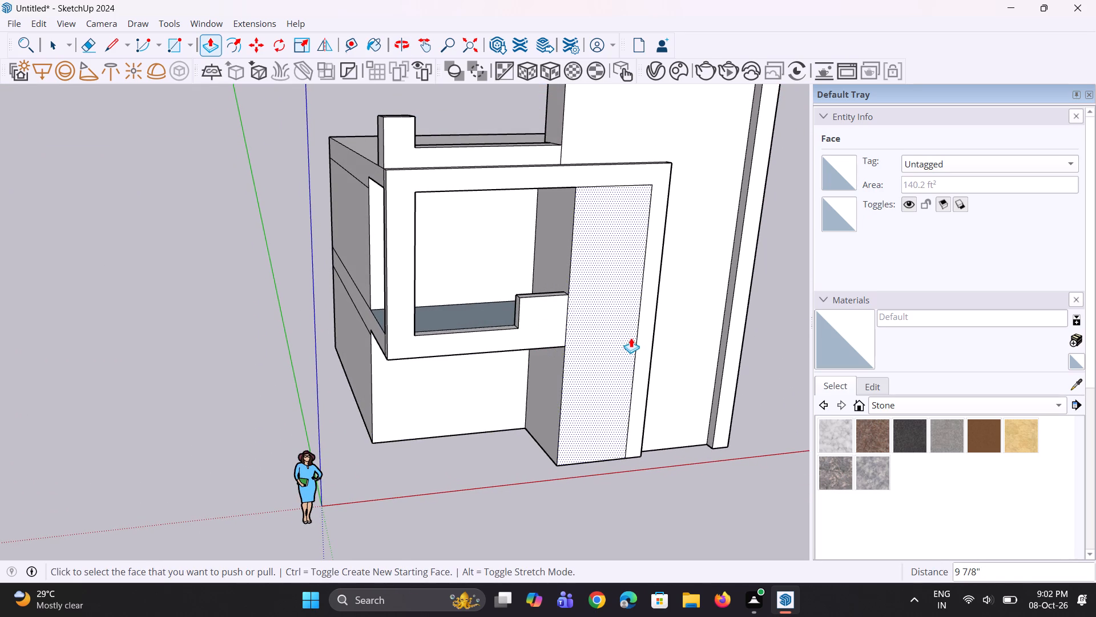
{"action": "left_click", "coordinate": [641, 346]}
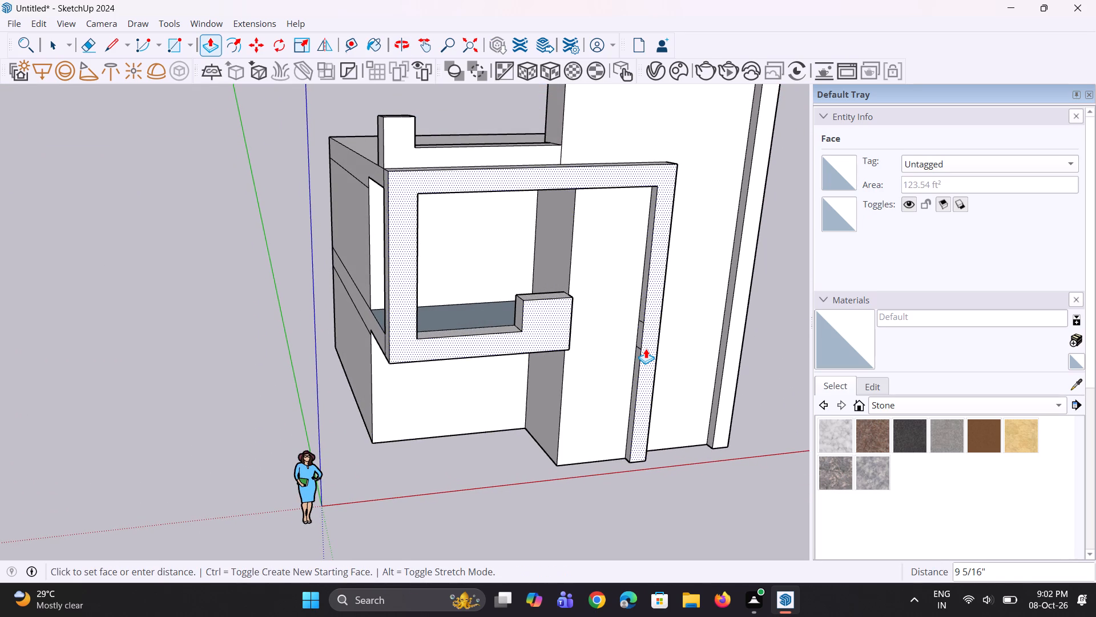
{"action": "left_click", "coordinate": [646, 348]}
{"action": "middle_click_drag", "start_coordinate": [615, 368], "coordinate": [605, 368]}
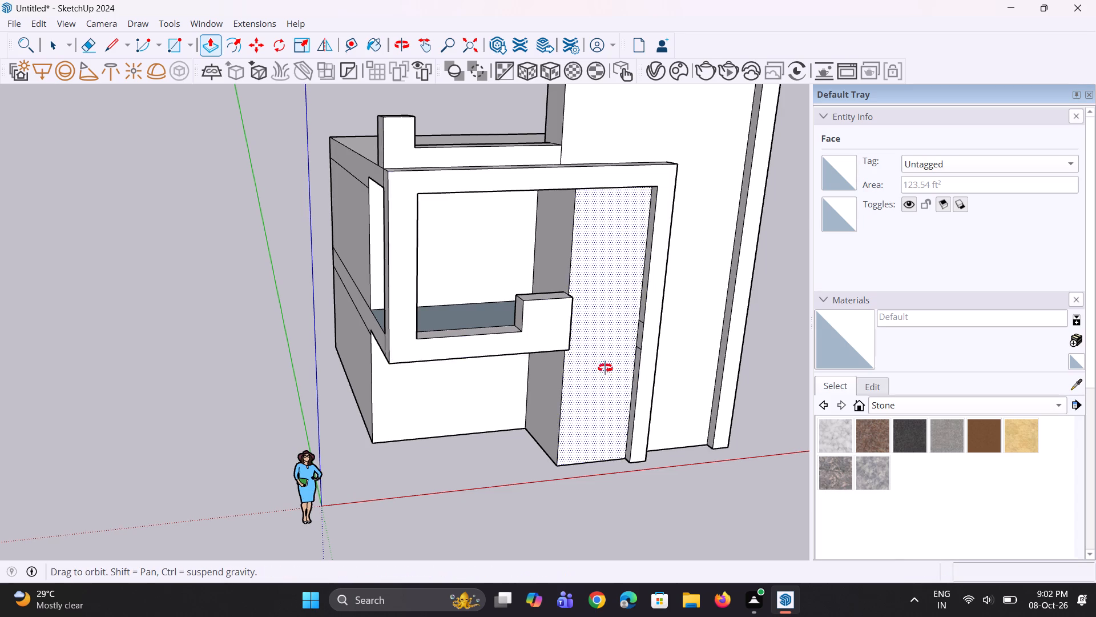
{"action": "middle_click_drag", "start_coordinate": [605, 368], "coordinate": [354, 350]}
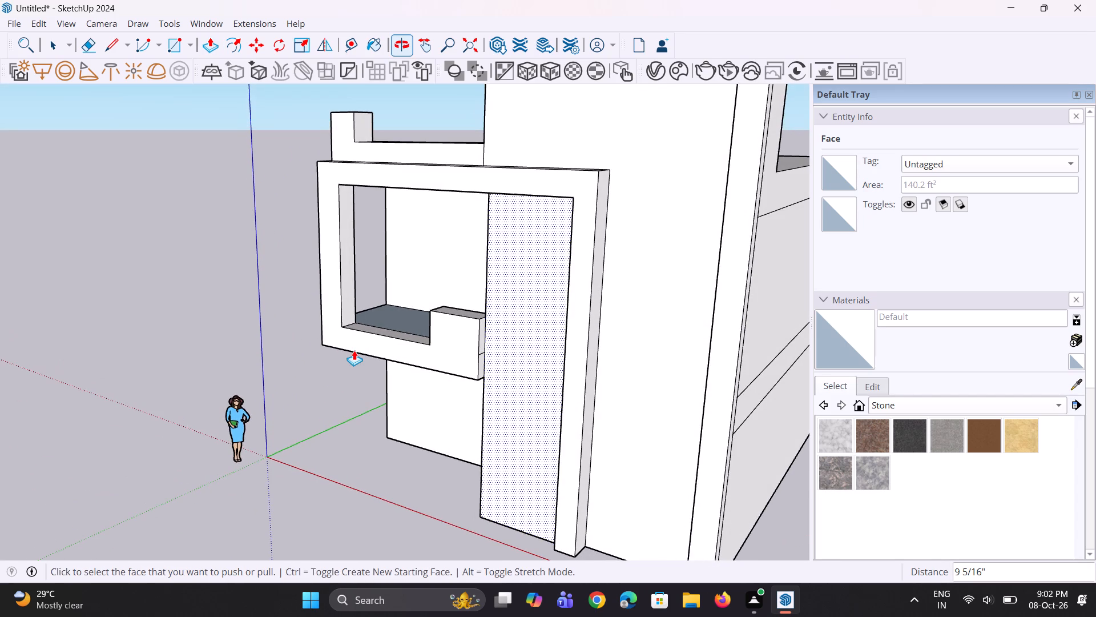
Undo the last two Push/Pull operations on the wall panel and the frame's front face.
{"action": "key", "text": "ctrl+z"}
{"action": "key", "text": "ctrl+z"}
Examine up close how the raised block meets the slab and the adjoining wall's side.
{"action": "middle_click_drag", "start_coordinate": [399, 352], "coordinate": [515, 350]}
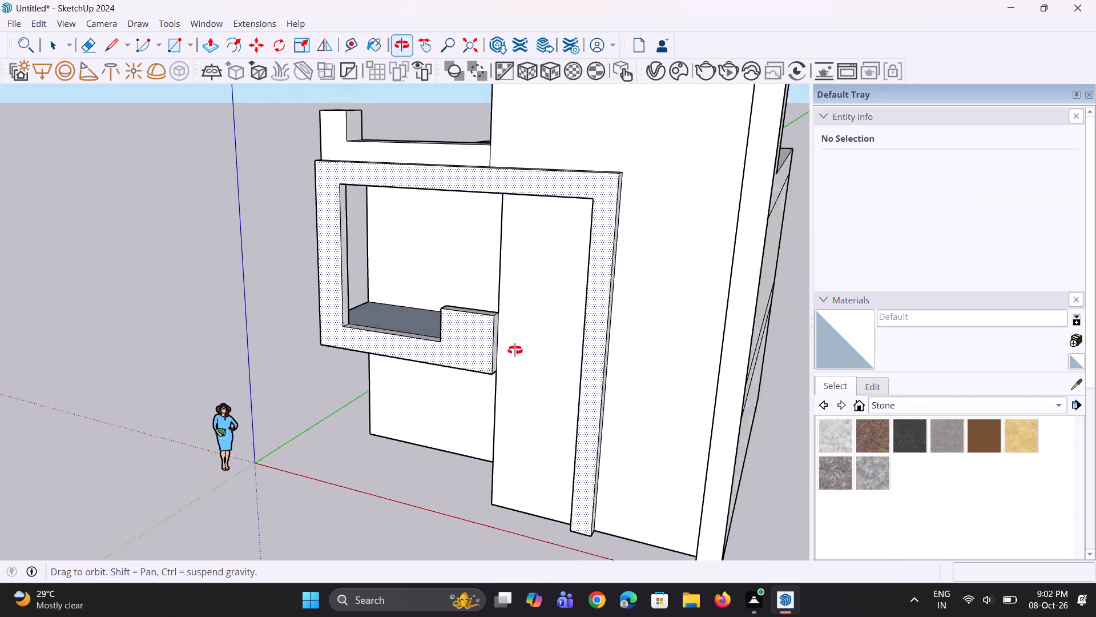
{"action": "middle_click_drag", "start_coordinate": [515, 350], "coordinate": [536, 345]}
{"action": "middle_click_drag", "start_coordinate": [424, 350], "coordinate": [602, 447]}
{"action": "scroll", "coordinate": [494, 330], "scroll_direction": "up", "scroll_amount": 6}
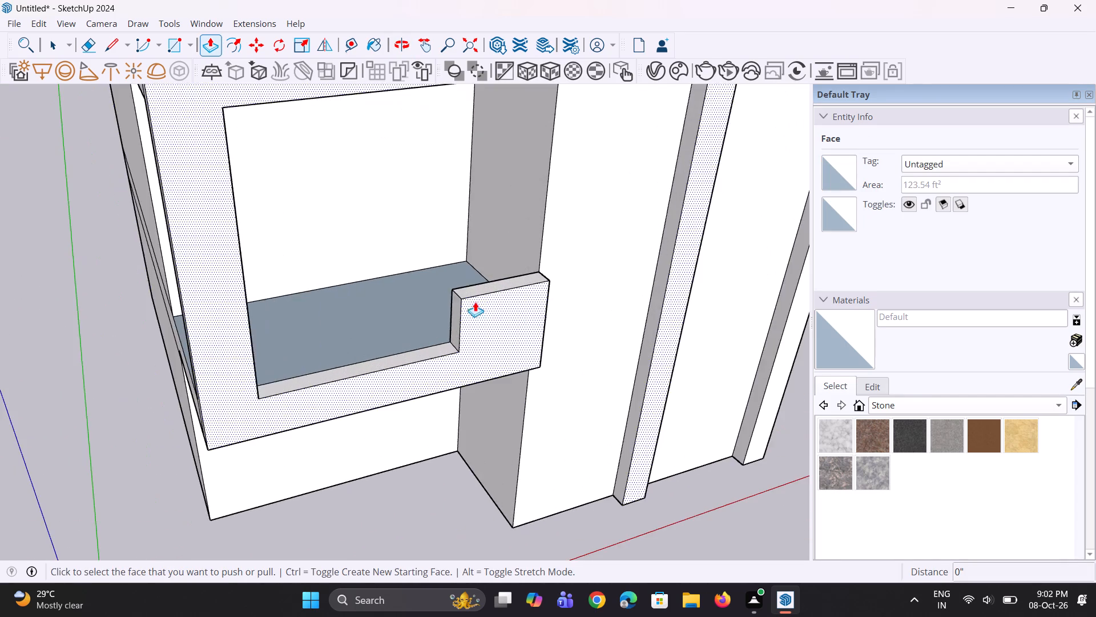
{"action": "middle_click_drag", "start_coordinate": [453, 285], "coordinate": [558, 419]}
{"action": "scroll", "coordinate": [485, 349], "scroll_direction": "up", "scroll_amount": 9}
{"action": "middle_click_drag", "start_coordinate": [527, 373], "coordinate": [646, 367]}
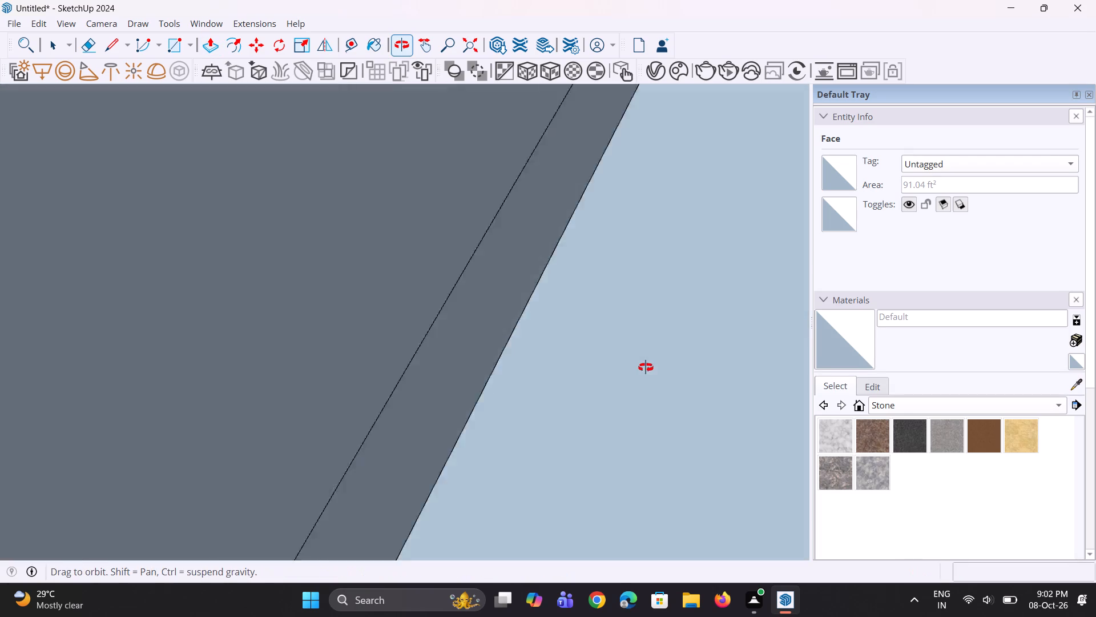
{"action": "middle_click_drag", "start_coordinate": [646, 367], "coordinate": [374, 286]}
{"action": "middle_click_drag", "start_coordinate": [398, 386], "coordinate": [396, 336]}
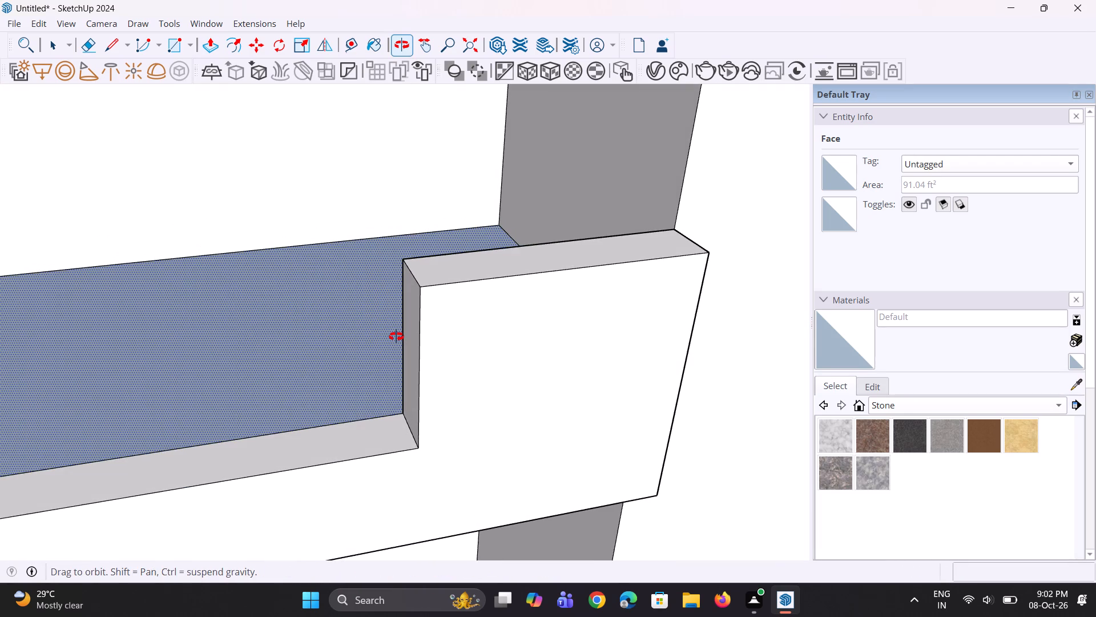
{"action": "middle_click_drag", "start_coordinate": [396, 336], "coordinate": [396, 342]}
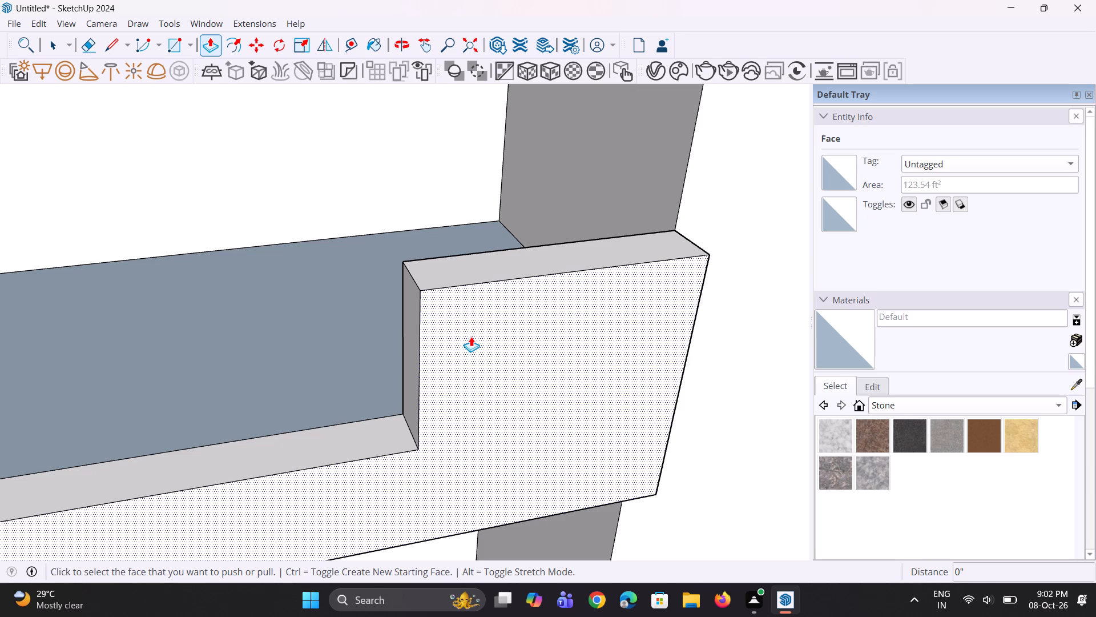
{"action": "scroll", "coordinate": [440, 344], "scroll_direction": "down", "scroll_amount": 13}
{"action": "middle_click_drag", "start_coordinate": [407, 331], "coordinate": [396, 318]}
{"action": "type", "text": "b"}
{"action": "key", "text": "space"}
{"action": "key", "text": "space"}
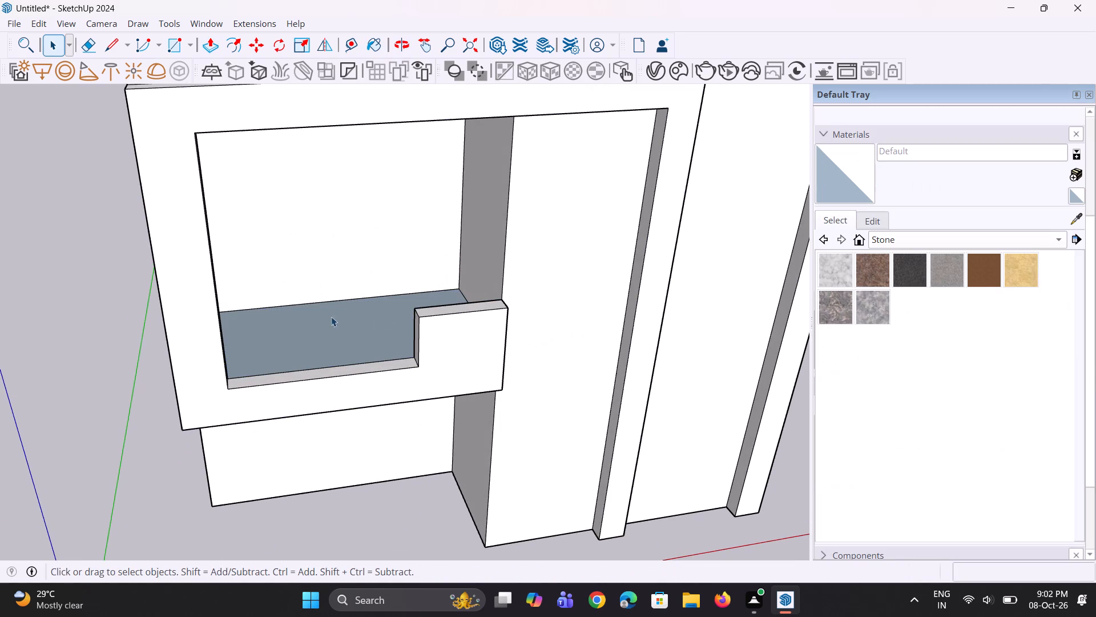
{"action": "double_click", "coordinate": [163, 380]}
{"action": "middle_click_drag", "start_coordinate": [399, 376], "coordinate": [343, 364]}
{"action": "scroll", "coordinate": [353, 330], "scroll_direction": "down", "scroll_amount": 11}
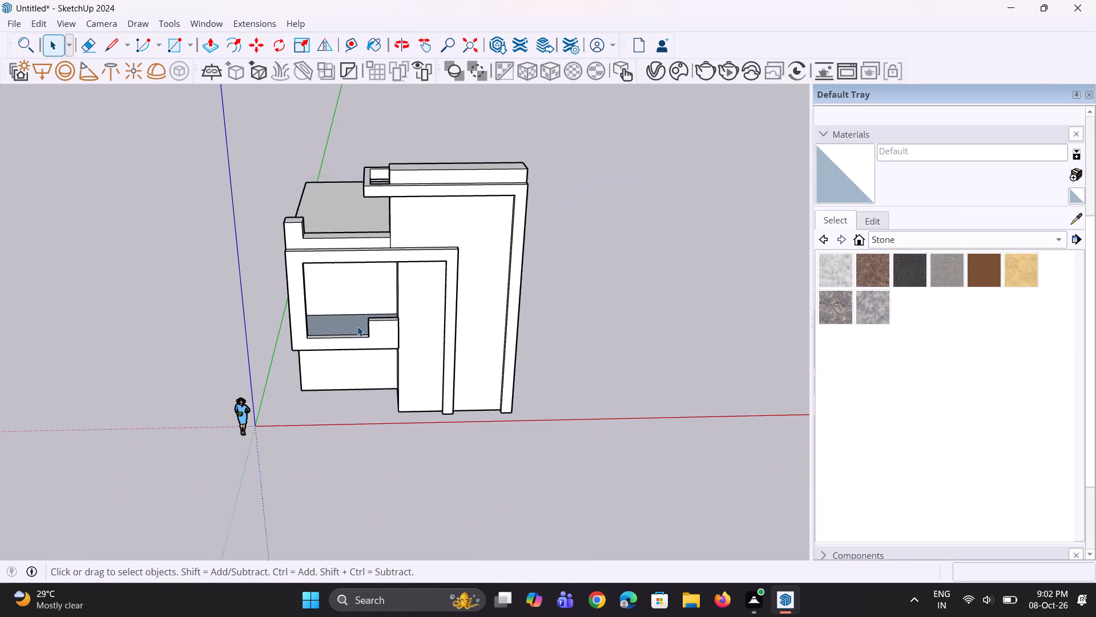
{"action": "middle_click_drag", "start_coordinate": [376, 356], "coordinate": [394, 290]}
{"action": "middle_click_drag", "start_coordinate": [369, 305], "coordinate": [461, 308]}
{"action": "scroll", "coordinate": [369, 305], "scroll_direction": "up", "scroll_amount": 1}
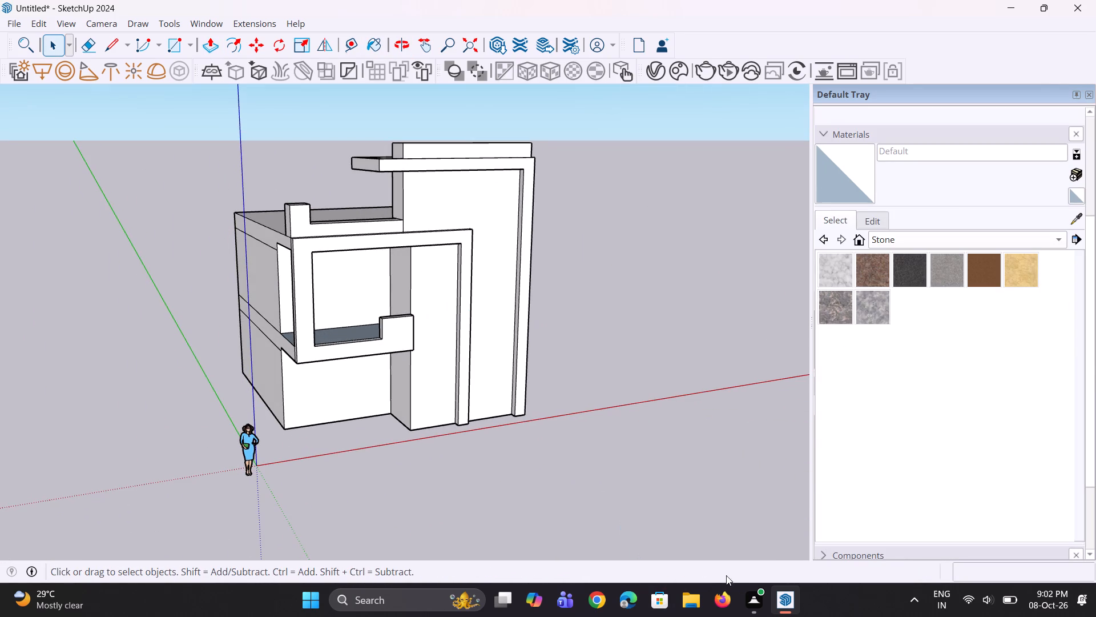
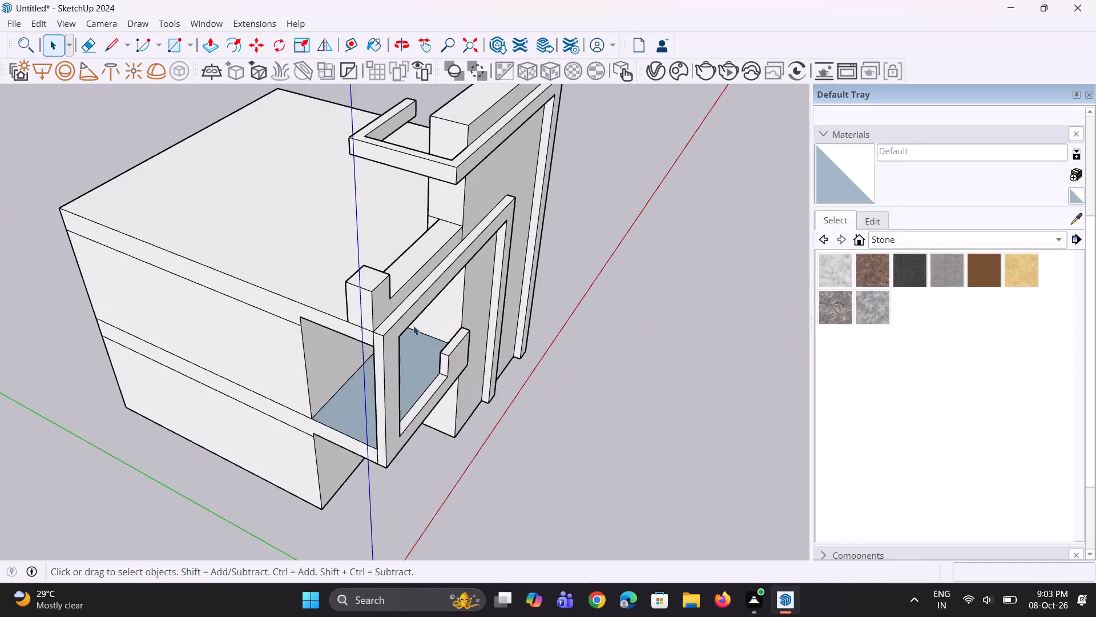
Push/Pull the roof-side face of the low stepped parapet slightly toward the front to make the parapet thinner.
{"action": "scroll", "coordinate": [341, 305], "scroll_direction": "up", "scroll_amount": 3}
{"action": "middle_click_drag", "start_coordinate": [344, 306], "coordinate": [404, 310]}
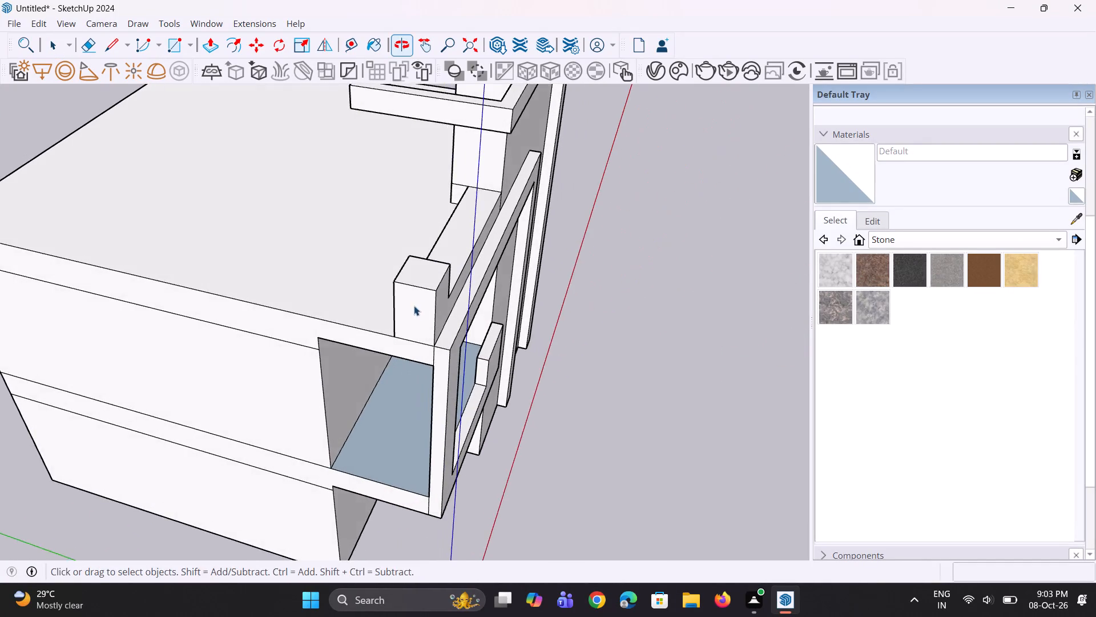
{"action": "scroll", "coordinate": [417, 304], "scroll_direction": "up", "scroll_amount": 1}
{"action": "middle_click_drag", "start_coordinate": [417, 304], "coordinate": [628, 271]}
{"action": "scroll", "coordinate": [435, 249], "scroll_direction": "up", "scroll_amount": 2}
{"action": "key", "text": "p"}
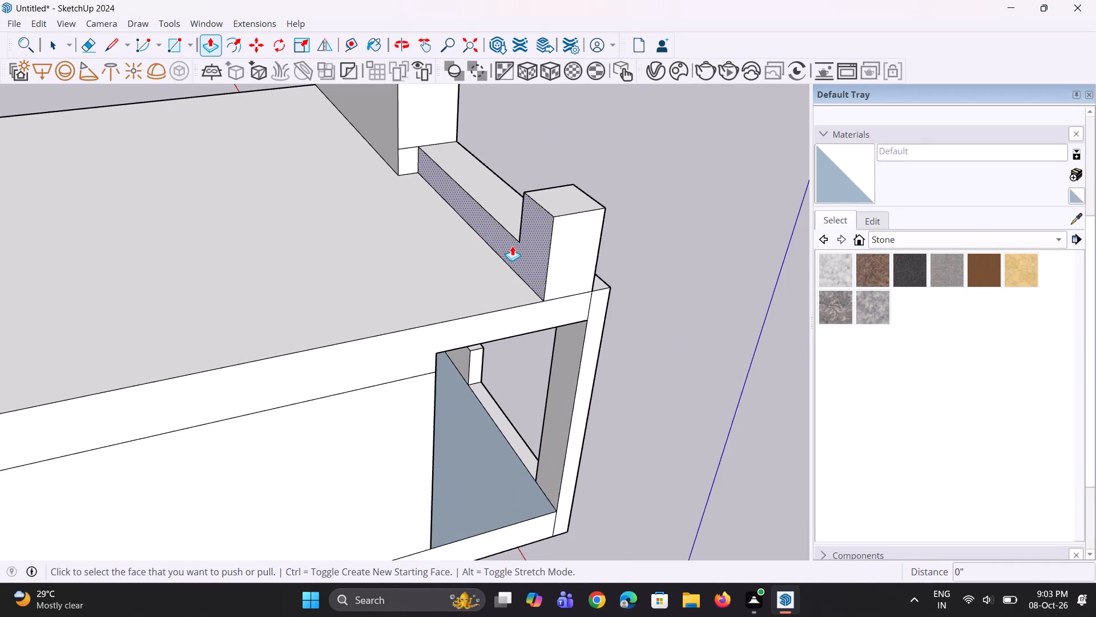
{"action": "left_click", "coordinate": [515, 247]}
{"action": "left_click", "coordinate": [524, 244]}
{"action": "key", "text": "b"}
{"action": "key", "text": "space"}
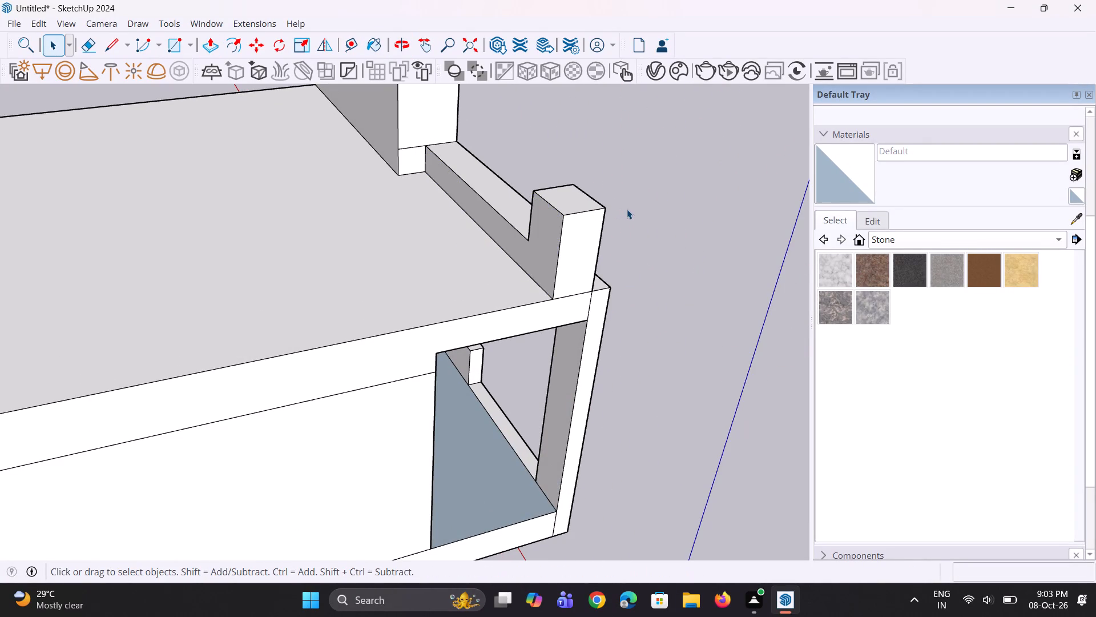
{"action": "left_click", "coordinate": [627, 209]}
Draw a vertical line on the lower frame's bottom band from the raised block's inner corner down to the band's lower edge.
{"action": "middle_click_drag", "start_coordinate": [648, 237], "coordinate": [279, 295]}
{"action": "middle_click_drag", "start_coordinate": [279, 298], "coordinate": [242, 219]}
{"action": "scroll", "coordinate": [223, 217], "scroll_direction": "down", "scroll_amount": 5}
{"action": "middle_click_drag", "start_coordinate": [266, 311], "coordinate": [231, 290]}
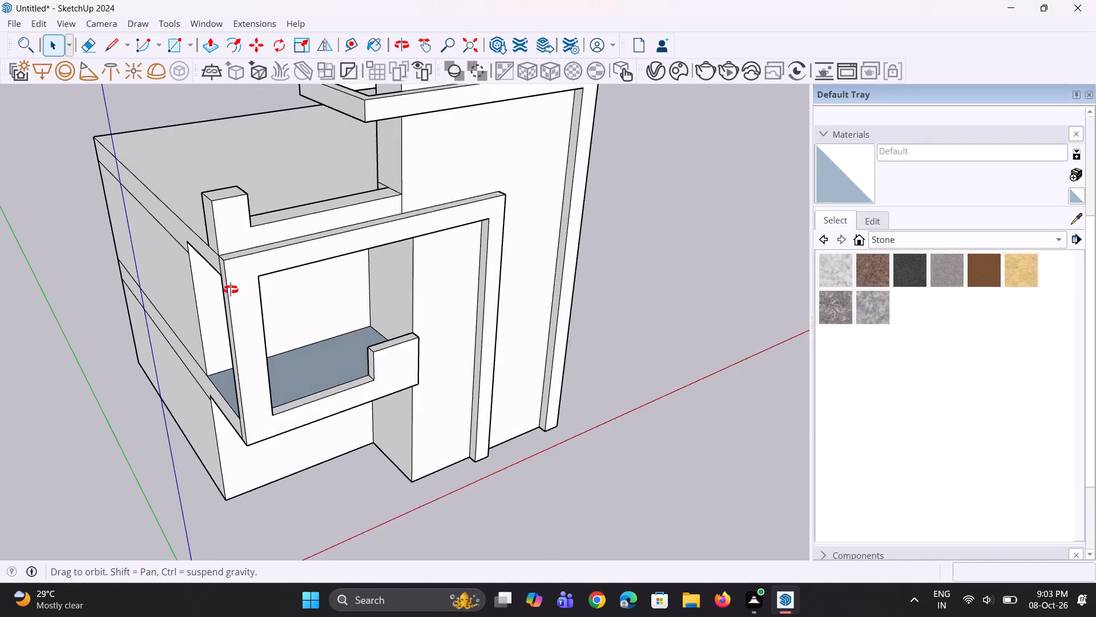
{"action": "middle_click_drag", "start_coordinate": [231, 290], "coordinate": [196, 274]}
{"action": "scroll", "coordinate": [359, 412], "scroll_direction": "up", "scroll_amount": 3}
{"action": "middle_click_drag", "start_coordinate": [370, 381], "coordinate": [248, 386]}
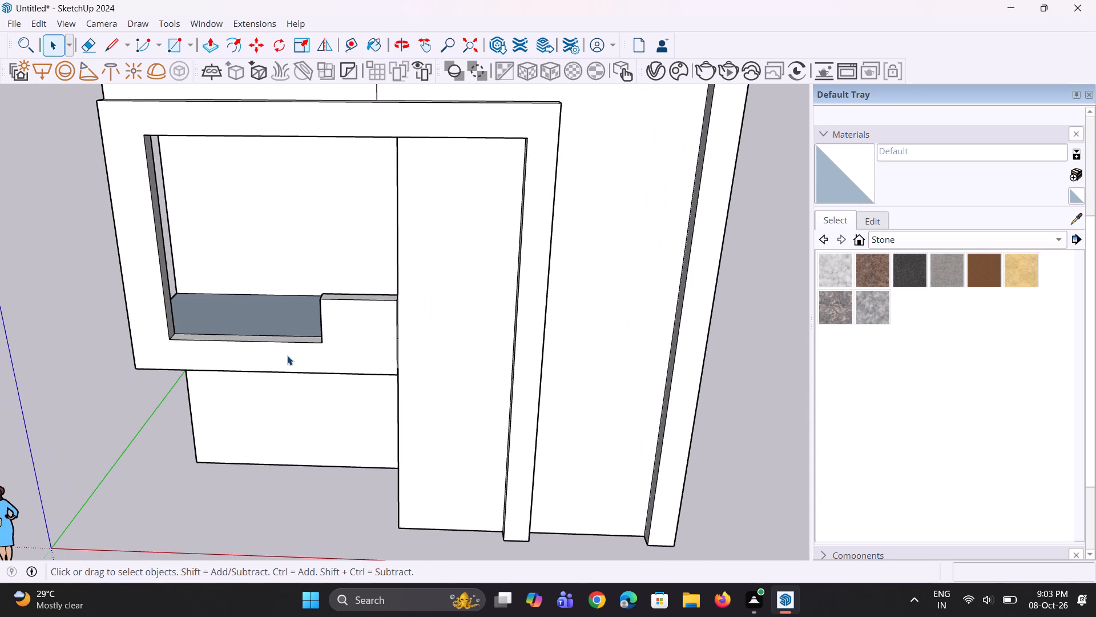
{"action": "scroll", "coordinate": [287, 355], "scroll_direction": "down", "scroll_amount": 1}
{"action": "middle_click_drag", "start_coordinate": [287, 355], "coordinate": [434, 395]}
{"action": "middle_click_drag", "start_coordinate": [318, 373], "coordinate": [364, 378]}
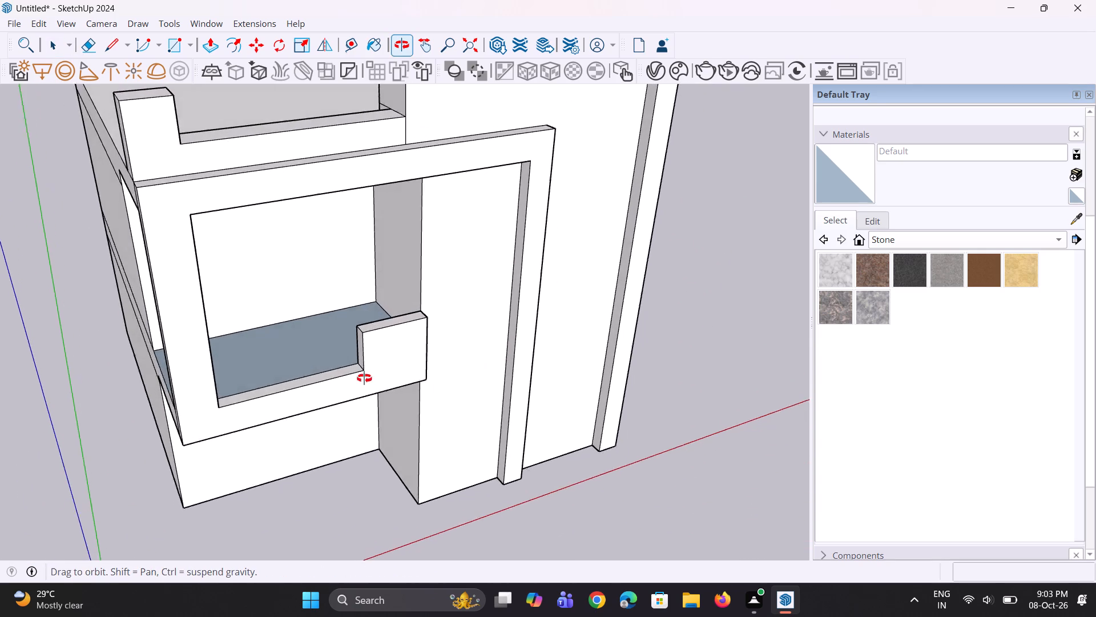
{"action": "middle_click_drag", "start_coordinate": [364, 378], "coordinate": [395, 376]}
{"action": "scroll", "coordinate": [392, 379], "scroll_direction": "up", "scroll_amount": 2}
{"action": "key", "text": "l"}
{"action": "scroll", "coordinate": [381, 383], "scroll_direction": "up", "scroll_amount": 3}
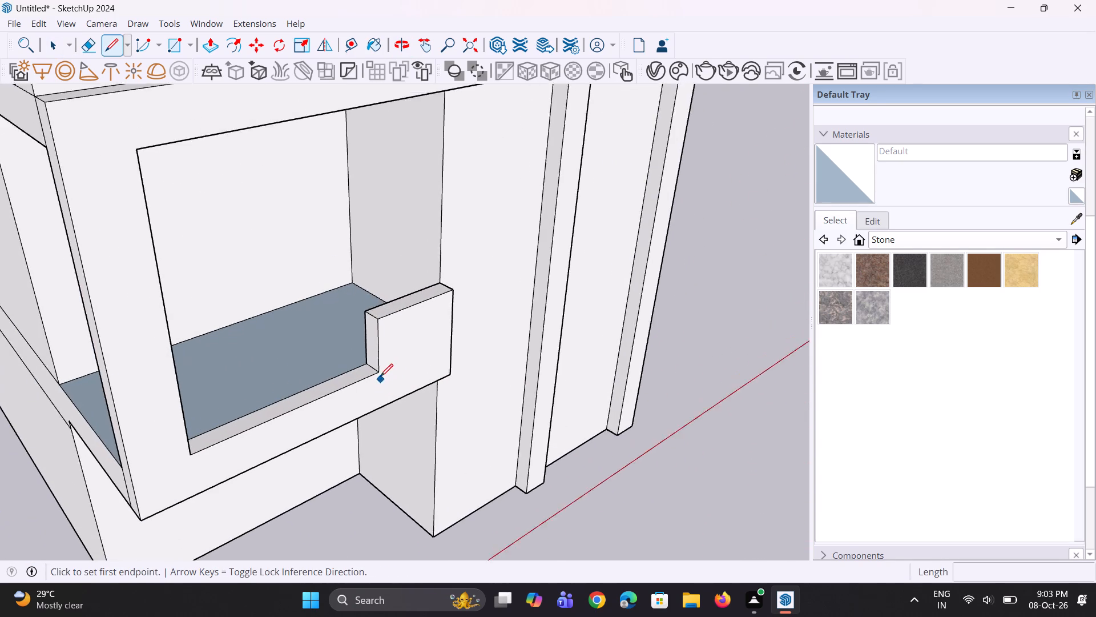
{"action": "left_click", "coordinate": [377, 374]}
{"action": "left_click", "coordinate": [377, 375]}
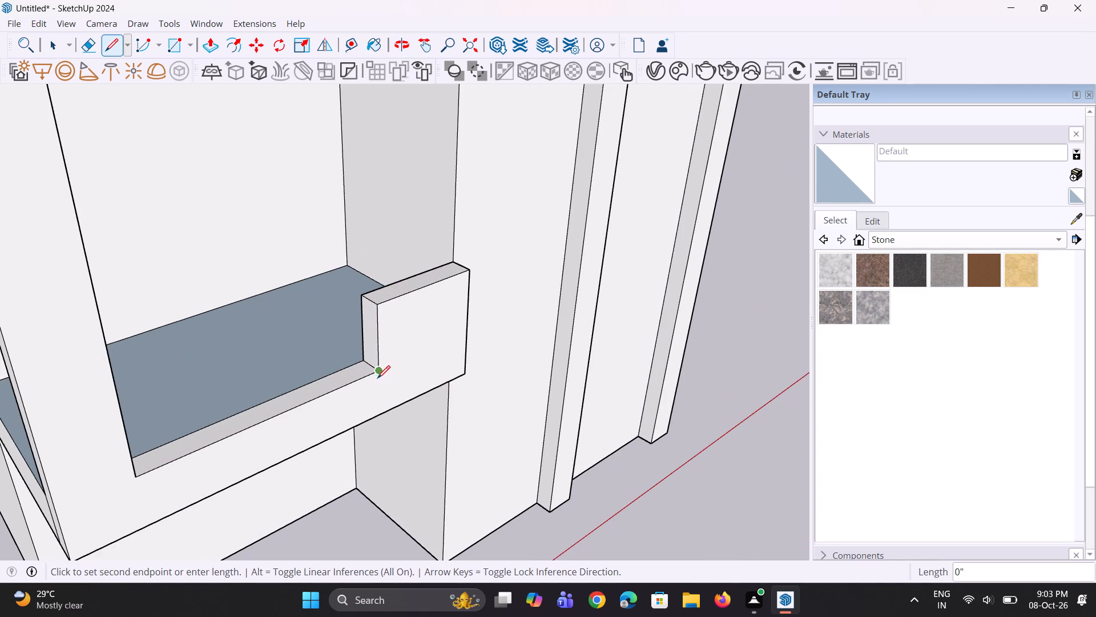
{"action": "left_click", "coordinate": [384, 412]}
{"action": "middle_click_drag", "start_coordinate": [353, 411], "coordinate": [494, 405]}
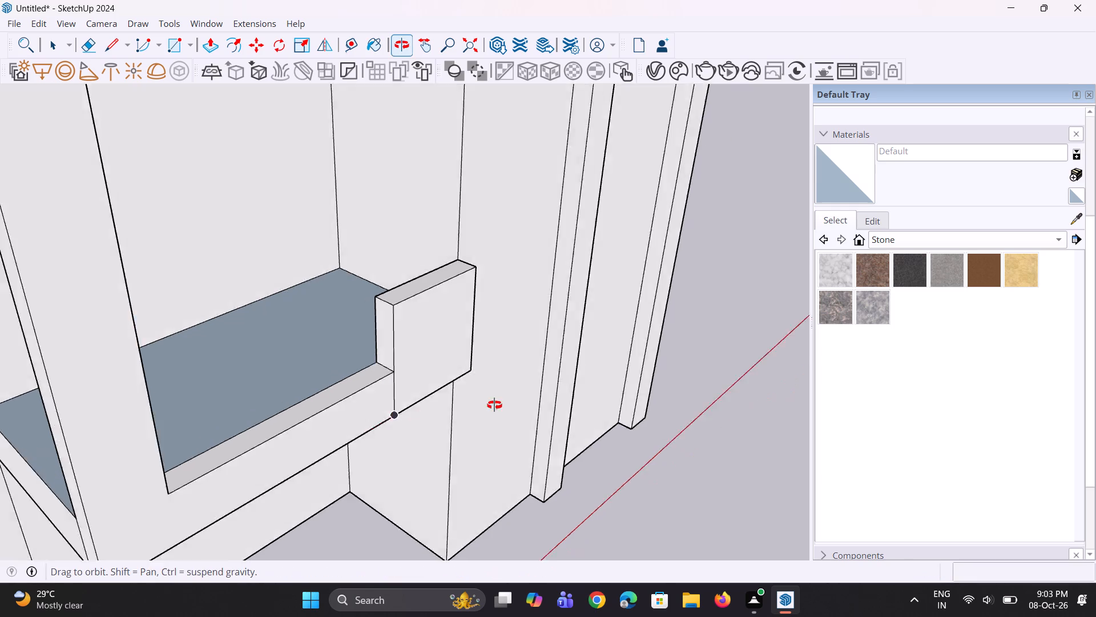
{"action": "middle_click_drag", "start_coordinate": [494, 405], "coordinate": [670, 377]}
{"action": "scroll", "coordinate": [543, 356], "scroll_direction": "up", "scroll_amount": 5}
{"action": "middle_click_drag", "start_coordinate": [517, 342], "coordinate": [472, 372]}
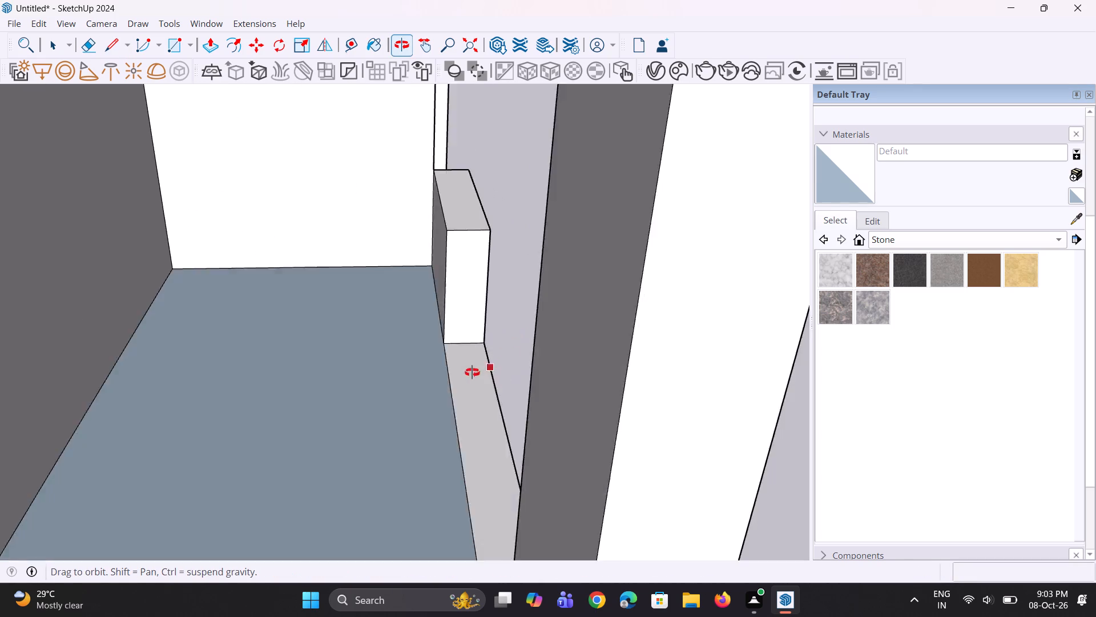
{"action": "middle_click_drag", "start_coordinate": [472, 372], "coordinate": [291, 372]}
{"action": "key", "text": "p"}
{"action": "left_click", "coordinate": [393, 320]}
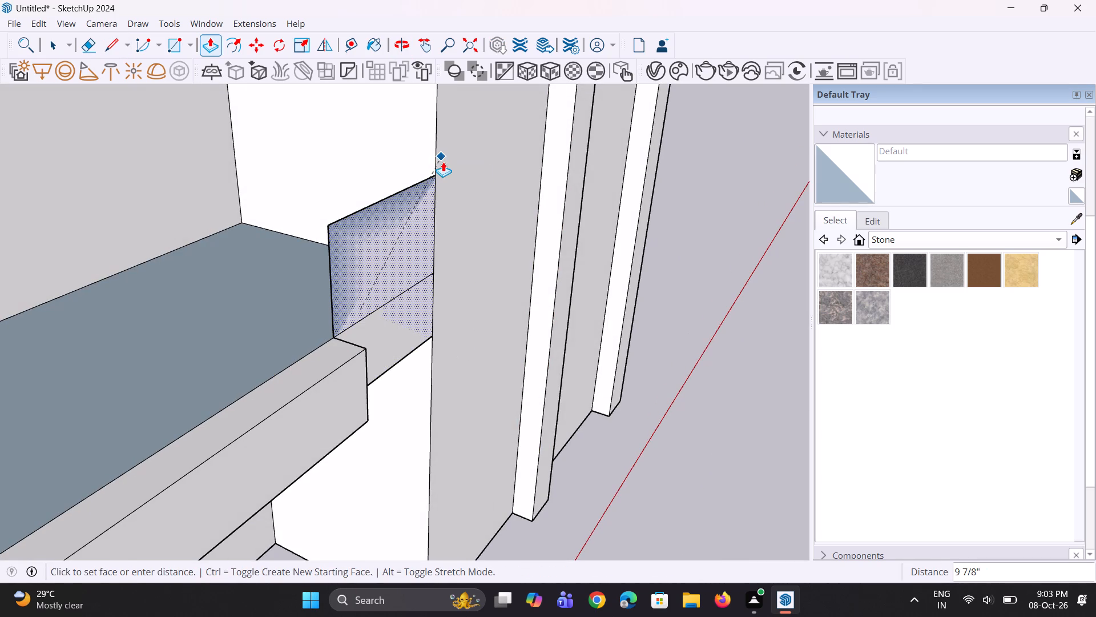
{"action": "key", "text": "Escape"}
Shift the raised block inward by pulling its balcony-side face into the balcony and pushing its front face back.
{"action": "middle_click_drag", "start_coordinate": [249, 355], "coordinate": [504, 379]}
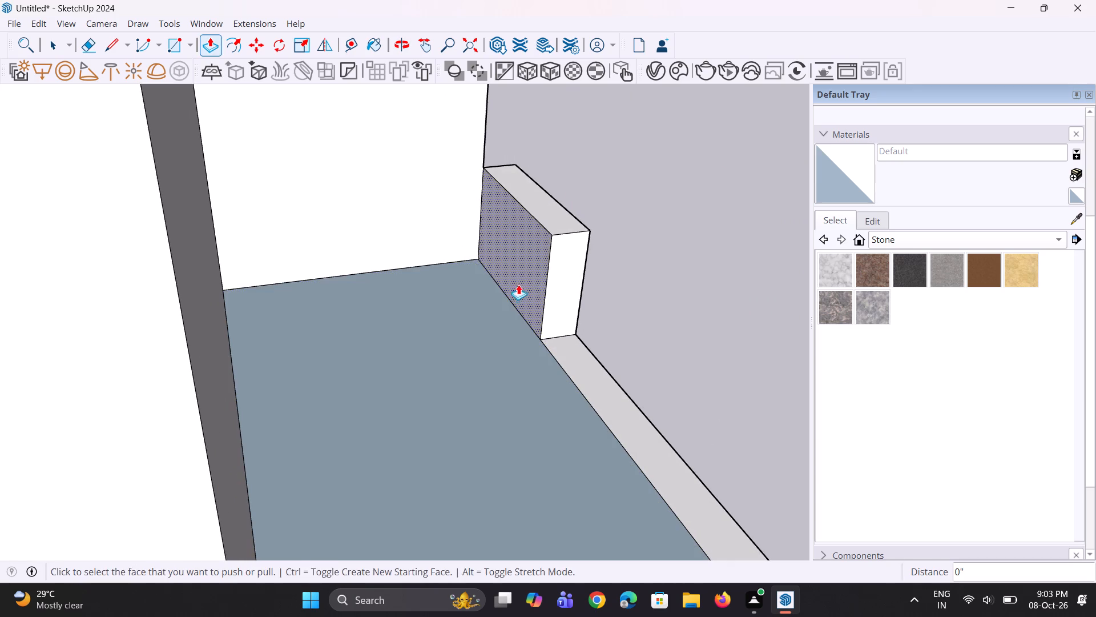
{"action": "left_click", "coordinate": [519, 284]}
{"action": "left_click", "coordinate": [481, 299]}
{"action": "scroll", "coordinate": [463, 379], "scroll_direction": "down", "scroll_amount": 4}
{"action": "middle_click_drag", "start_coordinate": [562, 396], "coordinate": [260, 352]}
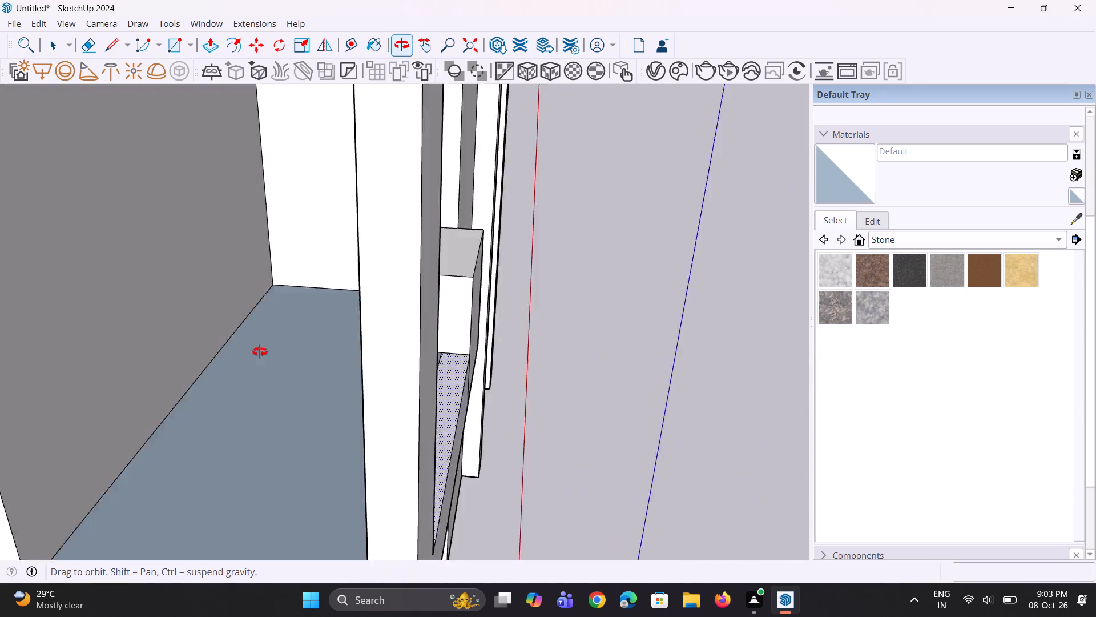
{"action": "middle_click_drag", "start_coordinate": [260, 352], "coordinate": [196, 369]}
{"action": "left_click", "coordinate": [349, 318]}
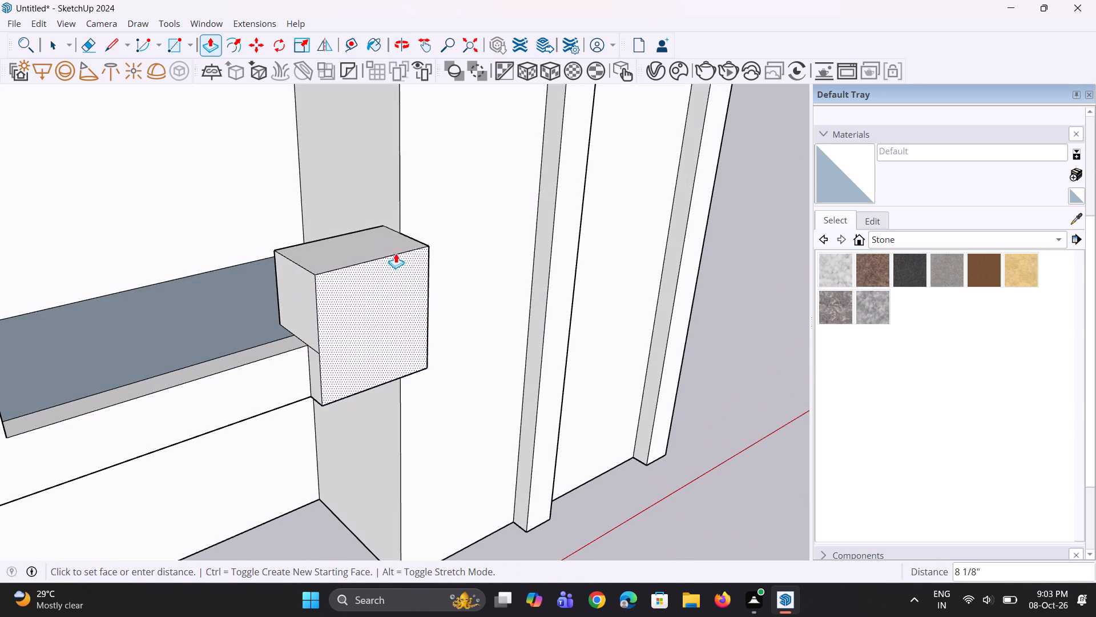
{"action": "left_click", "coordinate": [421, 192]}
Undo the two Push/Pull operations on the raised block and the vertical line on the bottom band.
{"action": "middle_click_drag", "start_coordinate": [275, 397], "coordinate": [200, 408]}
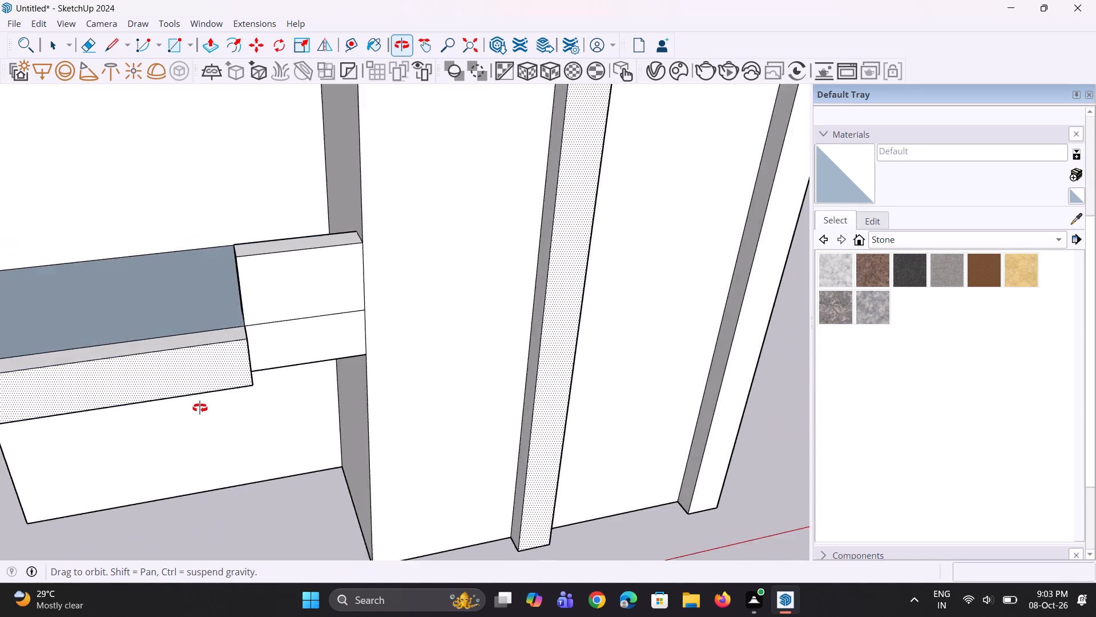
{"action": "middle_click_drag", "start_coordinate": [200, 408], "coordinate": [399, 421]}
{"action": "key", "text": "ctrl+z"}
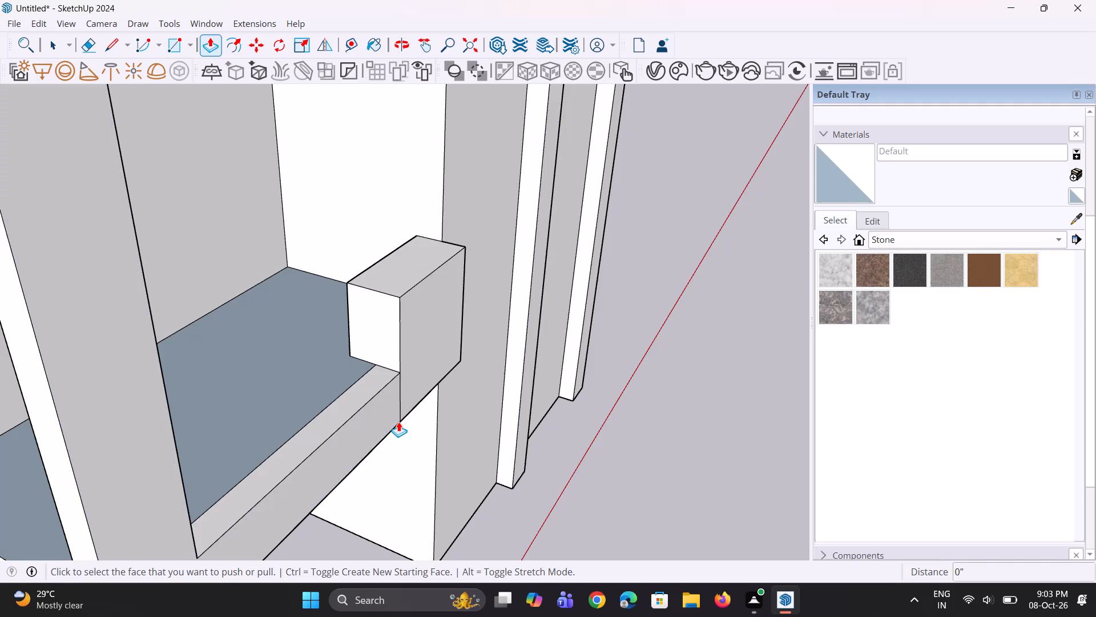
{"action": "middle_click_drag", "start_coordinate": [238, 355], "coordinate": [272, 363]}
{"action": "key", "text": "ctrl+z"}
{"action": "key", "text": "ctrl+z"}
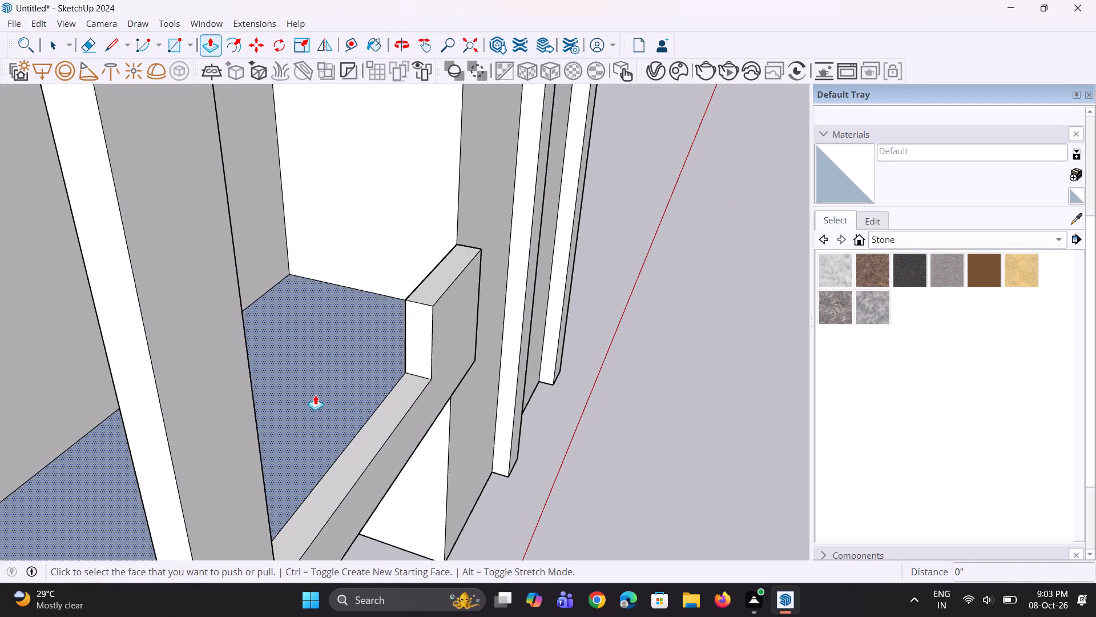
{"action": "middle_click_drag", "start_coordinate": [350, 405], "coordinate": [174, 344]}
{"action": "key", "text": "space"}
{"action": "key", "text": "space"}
Examine the lower frame's front and the tall wall panel inside it, where they meet the raised block.
{"action": "scroll", "coordinate": [280, 339], "scroll_direction": "down", "scroll_amount": 1}
{"action": "middle_click_drag", "start_coordinate": [273, 344], "coordinate": [163, 351]}
{"action": "scroll", "coordinate": [163, 348], "scroll_direction": "down", "scroll_amount": 8}
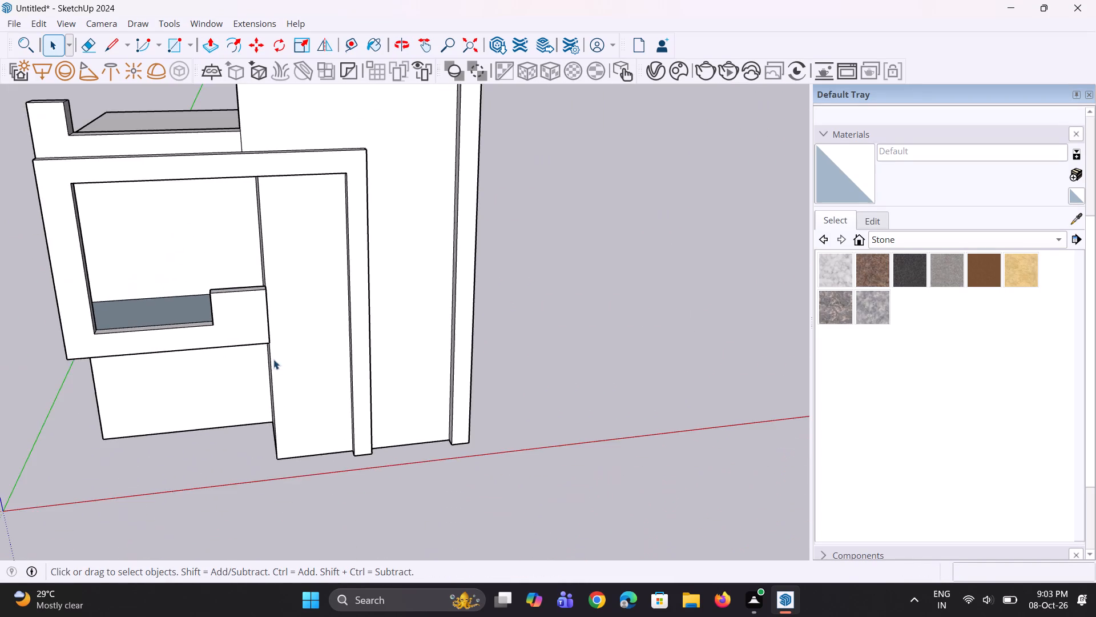
{"action": "middle_click_drag", "start_coordinate": [274, 359], "coordinate": [115, 299]}
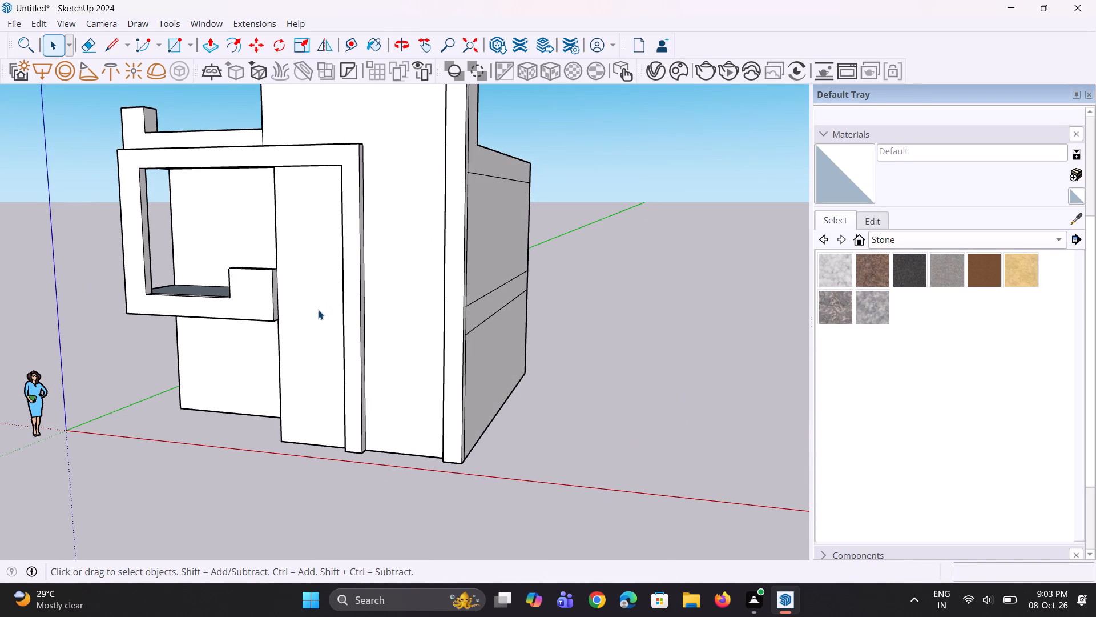
{"action": "middle_click_drag", "start_coordinate": [337, 315], "coordinate": [408, 340]}
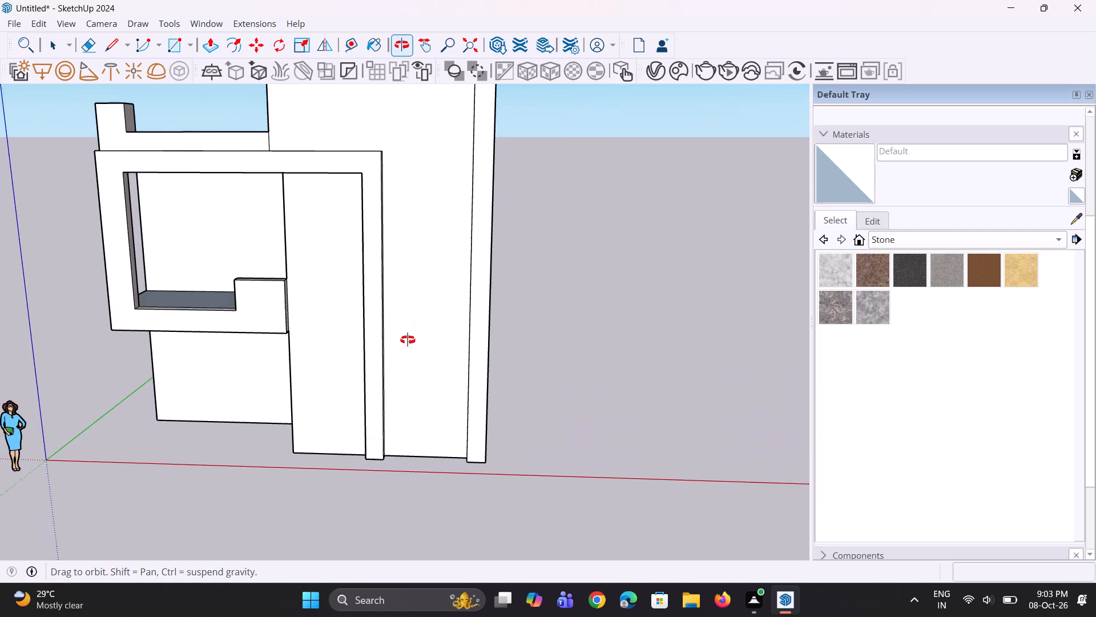
{"action": "middle_click_drag", "start_coordinate": [408, 340], "coordinate": [398, 360]}
{"action": "scroll", "coordinate": [296, 179], "scroll_direction": "up", "scroll_amount": 5}
{"action": "middle_click_drag", "start_coordinate": [288, 187], "coordinate": [299, 182]}
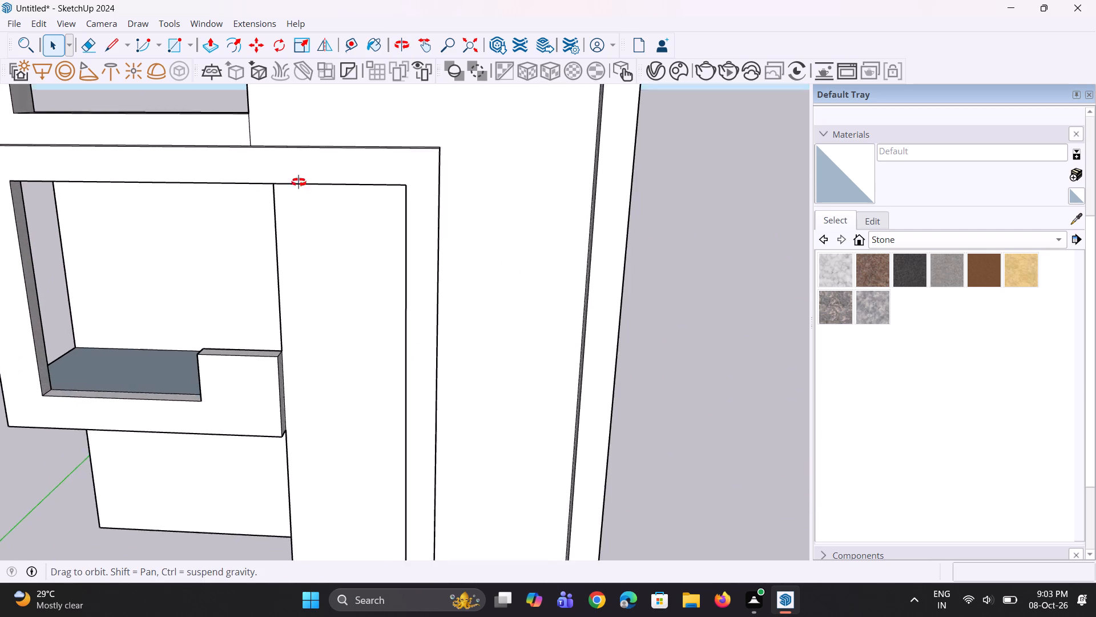
{"action": "middle_click_drag", "start_coordinate": [299, 182], "coordinate": [308, 161]}
{"action": "scroll", "coordinate": [280, 170], "scroll_direction": "up", "scroll_amount": 3}
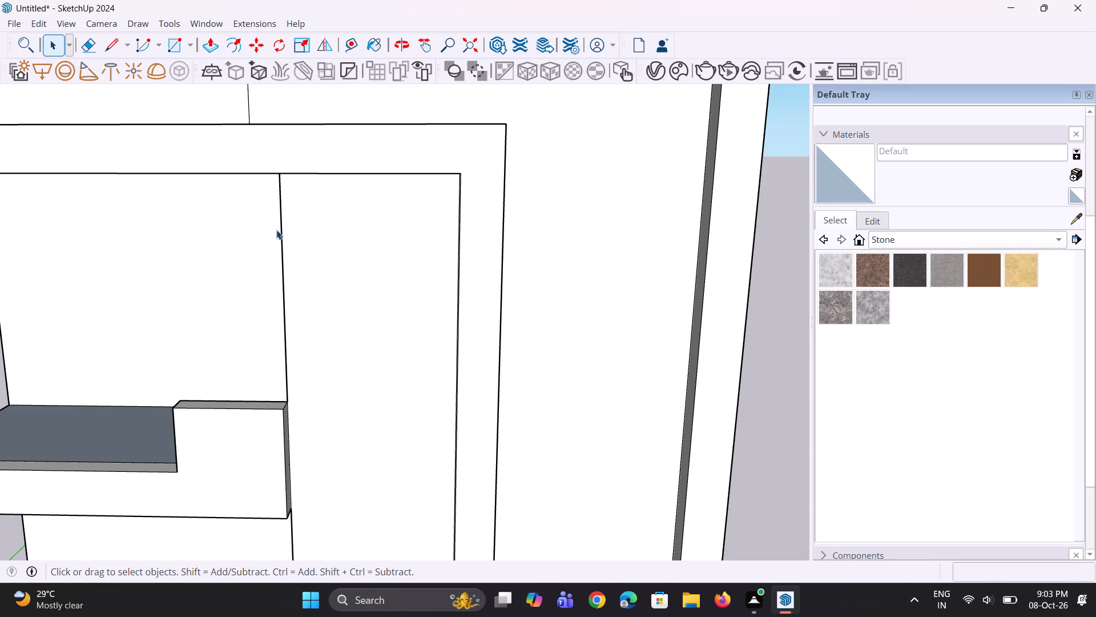
{"action": "left_click", "coordinate": [290, 223]}
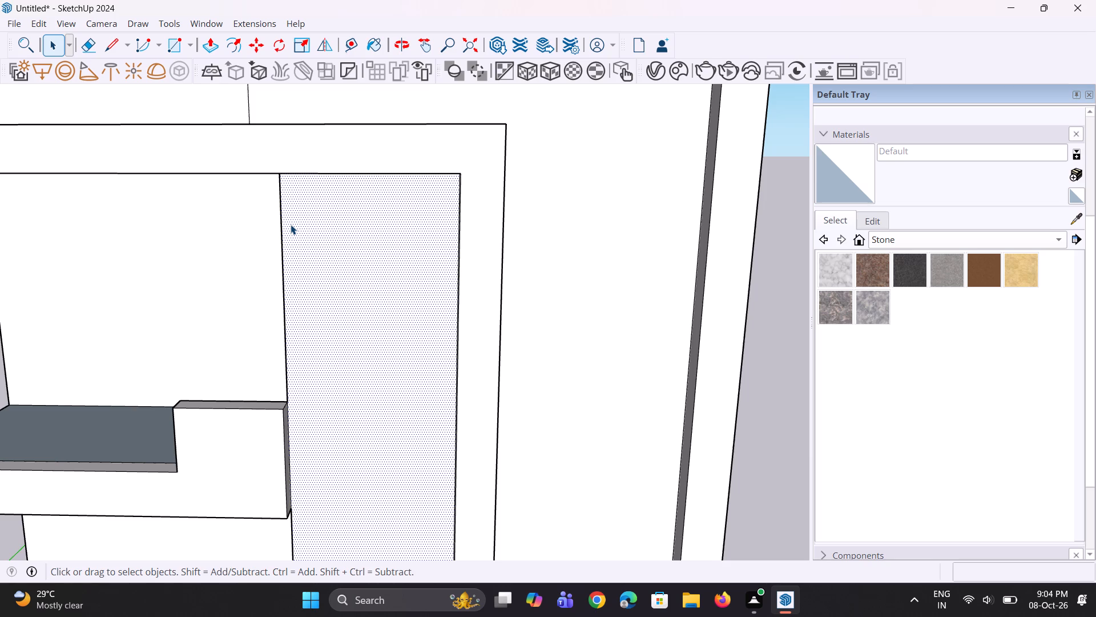
{"action": "scroll", "coordinate": [305, 217], "scroll_direction": "down", "scroll_amount": 11}
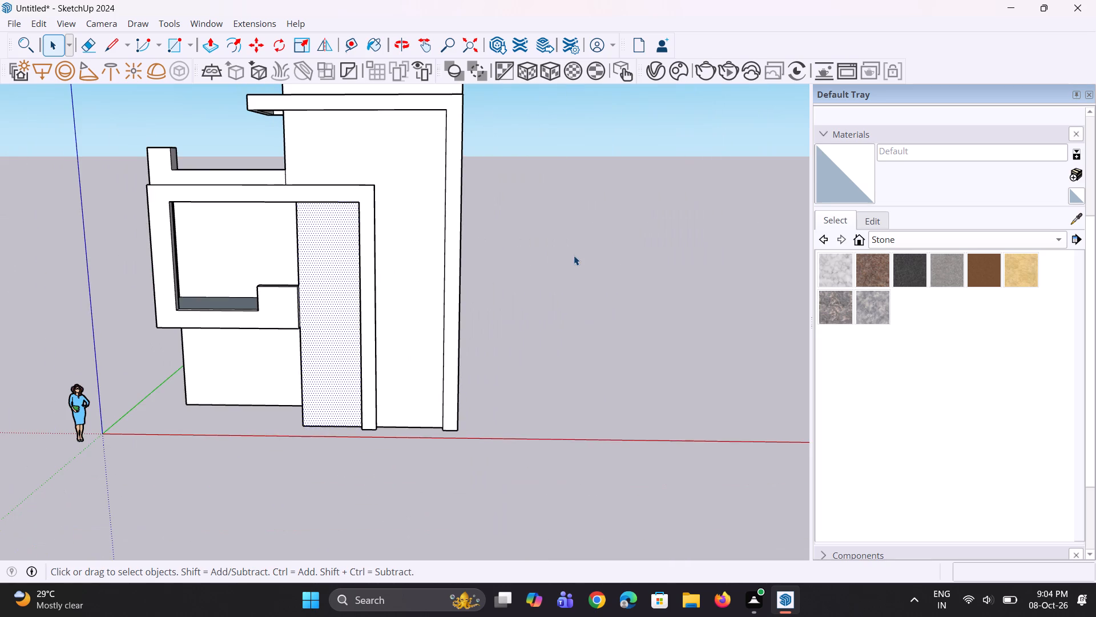
{"action": "left_click", "coordinate": [574, 255]}
Examine the lower frame, balcony opening and stepped parapet from the front corner, below and above.
{"action": "middle_click_drag", "start_coordinate": [397, 334], "coordinate": [341, 299]}
{"action": "scroll", "coordinate": [276, 290], "scroll_direction": "up", "scroll_amount": 4}
{"action": "middle_click_drag", "start_coordinate": [307, 296], "coordinate": [335, 283]}
{"action": "scroll", "coordinate": [402, 246], "scroll_direction": "down", "scroll_amount": 4}
{"action": "middle_click_drag", "start_coordinate": [411, 267], "coordinate": [428, 275]}
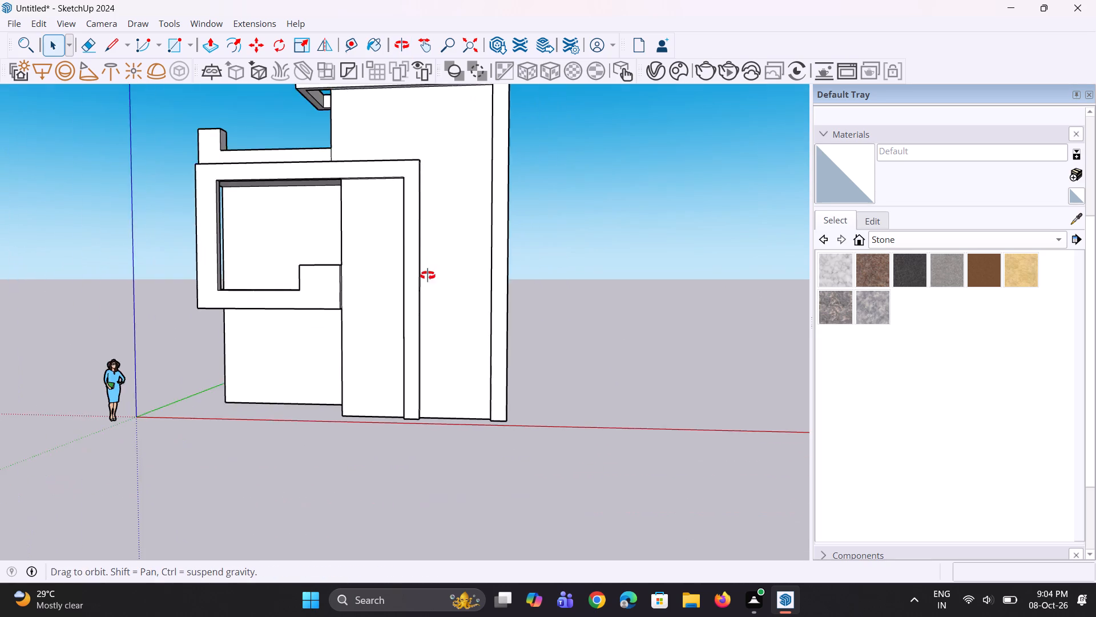
{"action": "middle_click_drag", "start_coordinate": [428, 275], "coordinate": [585, 292]}
{"action": "scroll", "coordinate": [251, 291], "scroll_direction": "up", "scroll_amount": 3}
{"action": "middle_click_drag", "start_coordinate": [253, 277], "coordinate": [243, 312]}
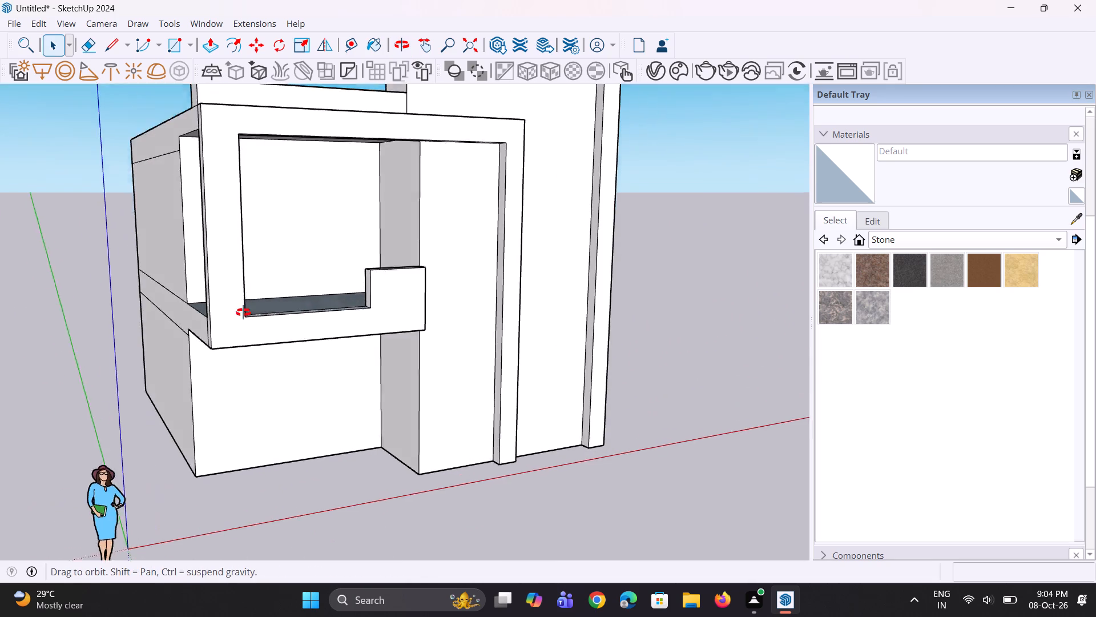
{"action": "middle_click_drag", "start_coordinate": [243, 312], "coordinate": [171, 363]}
{"action": "scroll", "coordinate": [158, 322], "scroll_direction": "down", "scroll_amount": 5}
{"action": "middle_click_drag", "start_coordinate": [156, 314], "coordinate": [353, 322]}
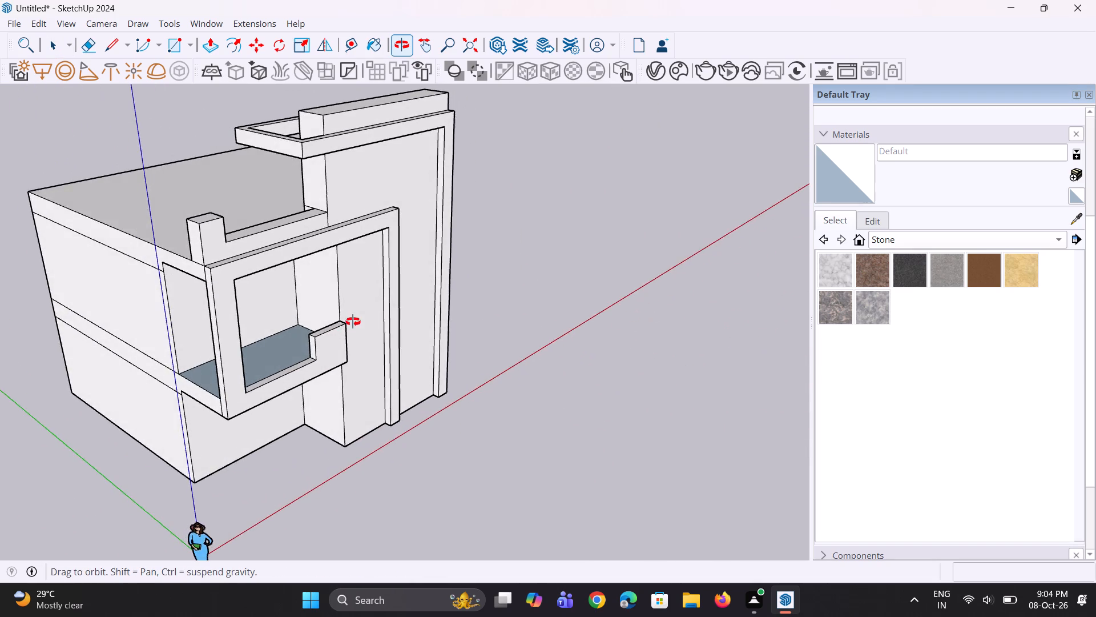
{"action": "middle_click_drag", "start_coordinate": [353, 322], "coordinate": [280, 367]}
{"action": "middle_click_drag", "start_coordinate": [288, 366], "coordinate": [296, 372]}
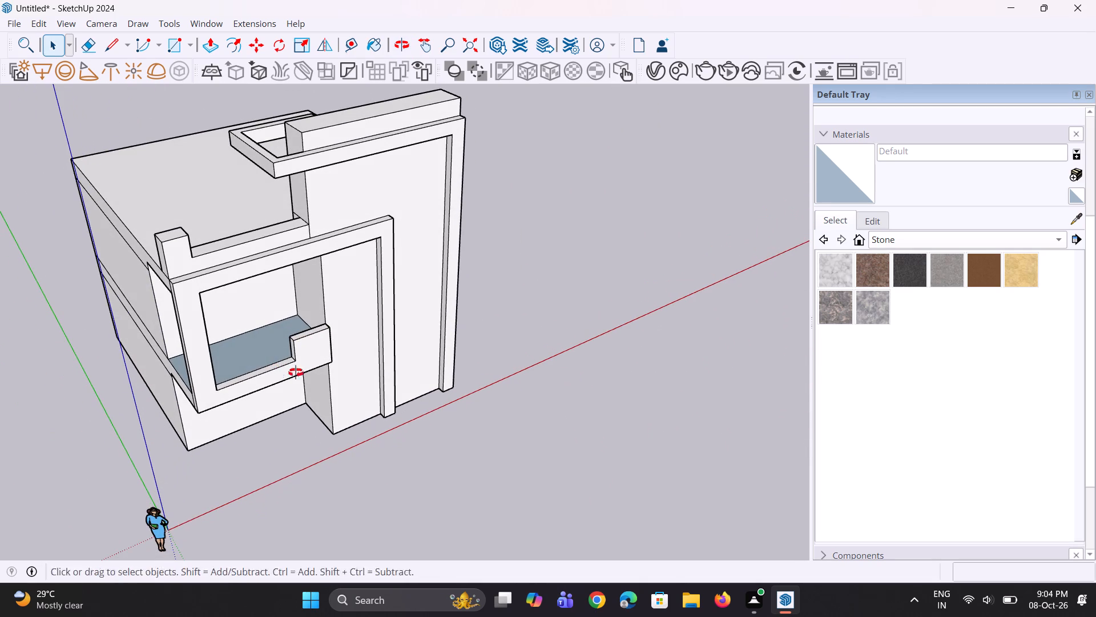
{"action": "middle_click_drag", "start_coordinate": [296, 372], "coordinate": [447, 390]}
{"action": "scroll", "coordinate": [247, 313], "scroll_direction": "up", "scroll_amount": 3}
{"action": "middle_click_drag", "start_coordinate": [251, 334], "coordinate": [252, 307]}
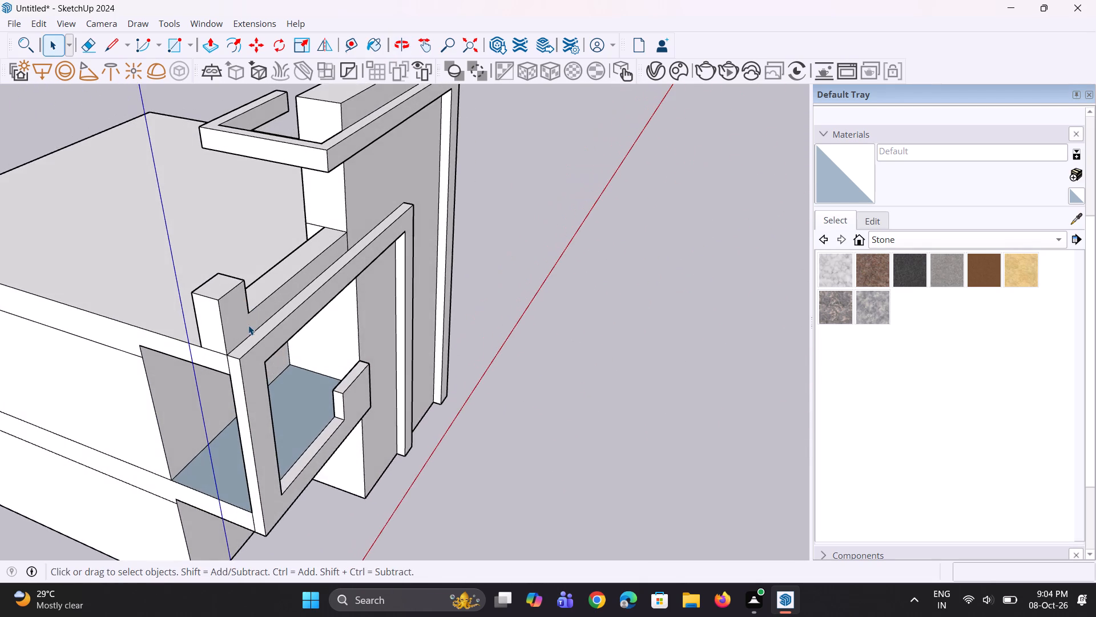
{"action": "scroll", "coordinate": [248, 325], "scroll_direction": "up", "scroll_amount": 3}
{"action": "middle_click_drag", "start_coordinate": [248, 322], "coordinate": [203, 320]}
{"action": "scroll", "coordinate": [215, 313], "scroll_direction": "up", "scroll_amount": 2}
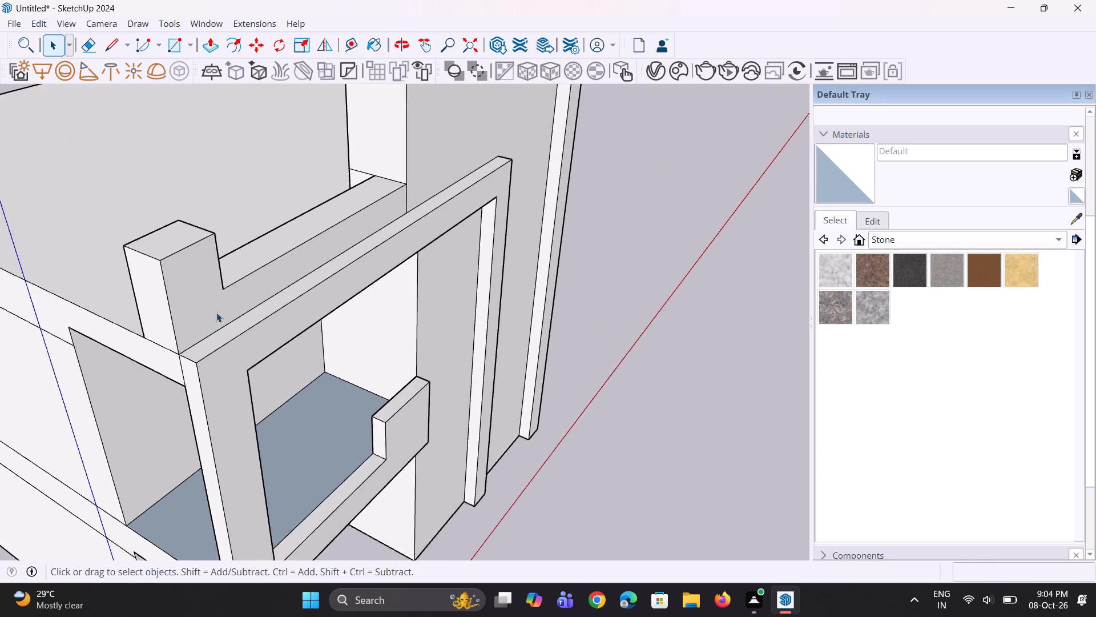
{"action": "scroll", "coordinate": [216, 312], "scroll_direction": "up", "scroll_amount": 1}
{"action": "middle_click_drag", "start_coordinate": [224, 312], "coordinate": [148, 307]}
{"action": "scroll", "coordinate": [152, 307], "scroll_direction": "down", "scroll_amount": 8}
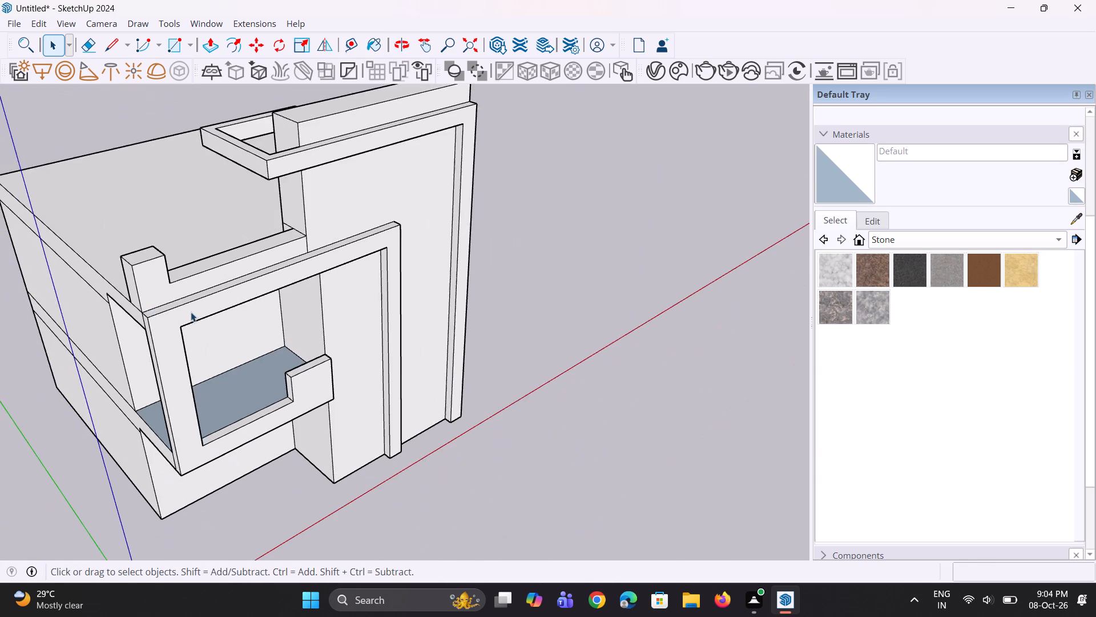
{"action": "middle_click_drag", "start_coordinate": [193, 312], "coordinate": [189, 291]}
{"action": "scroll", "coordinate": [155, 298], "scroll_direction": "down", "scroll_amount": 3}
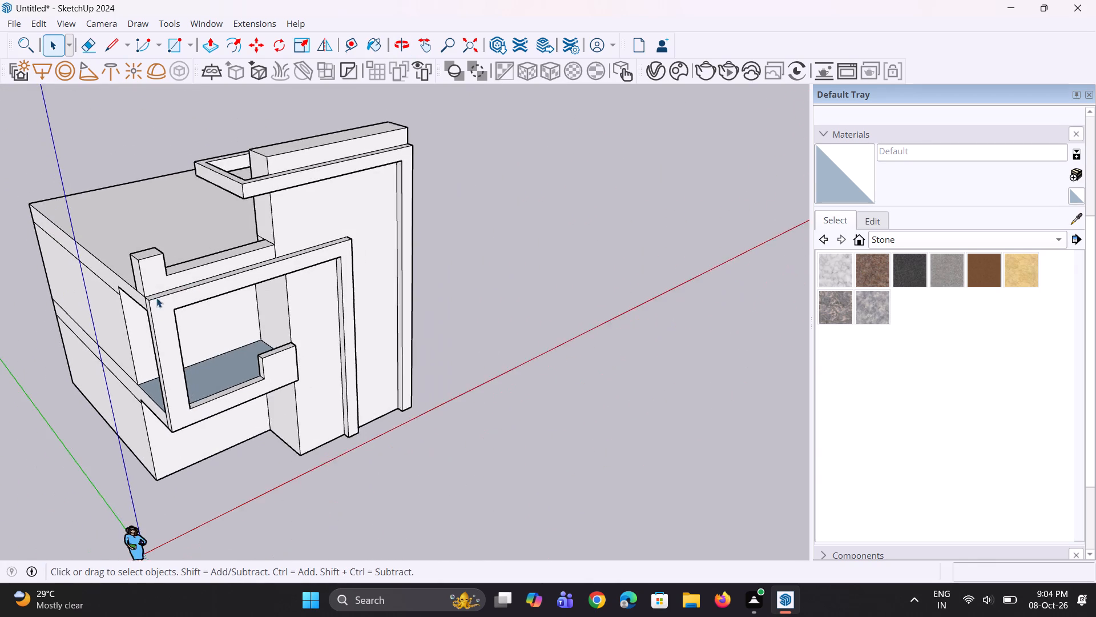
Examine the whole front elevation with both projecting frames, the balcony and the parapet.
{"action": "middle_click_drag", "start_coordinate": [156, 298], "coordinate": [33, 205]}
{"action": "middle_click_drag", "start_coordinate": [188, 261], "coordinate": [174, 287]}
{"action": "scroll", "coordinate": [174, 287], "scroll_direction": "up", "scroll_amount": 1}
{"action": "middle_click_drag", "start_coordinate": [356, 402], "coordinate": [299, 386]}
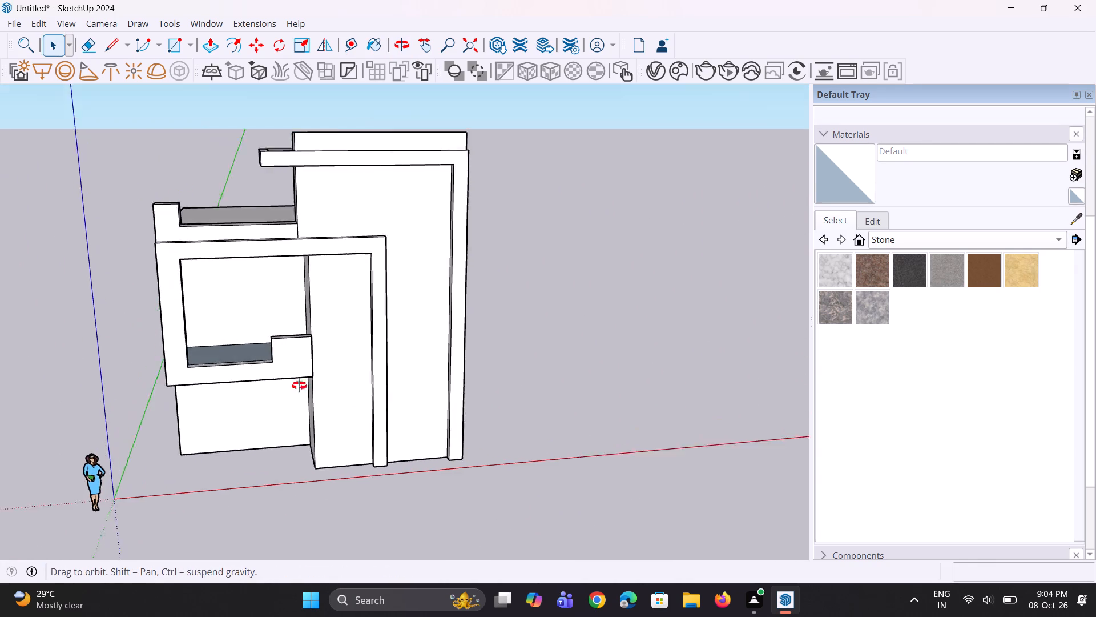
{"action": "middle_click_drag", "start_coordinate": [299, 386], "coordinate": [268, 382]}
{"action": "triple_click", "coordinate": [531, 386]}
{"action": "middle_click_drag", "start_coordinate": [404, 395], "coordinate": [414, 427]}
{"action": "middle_click_drag", "start_coordinate": [389, 416], "coordinate": [389, 416]}
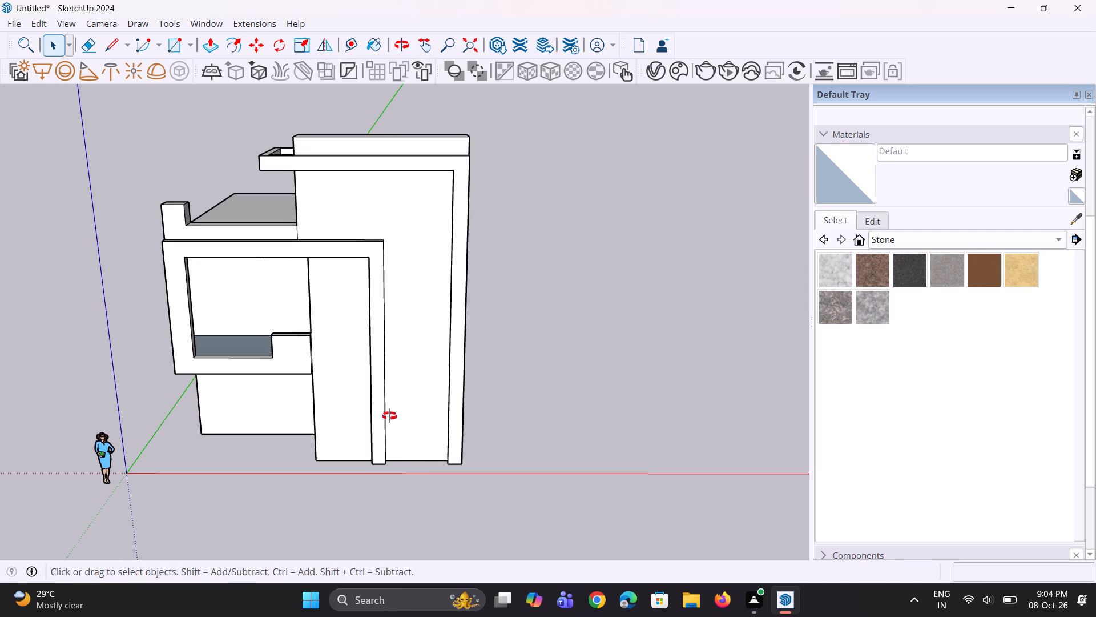
{"action": "middle_click_drag", "start_coordinate": [389, 416], "coordinate": [426, 406]}
{"action": "left_click", "coordinate": [487, 390]}
{"action": "left_click_drag", "start_coordinate": [501, 386], "coordinate": [506, 386]}
{"action": "left_click_drag", "start_coordinate": [554, 386], "coordinate": [570, 354]}
{"action": "left_click_drag", "start_coordinate": [537, 359], "coordinate": [560, 348]}
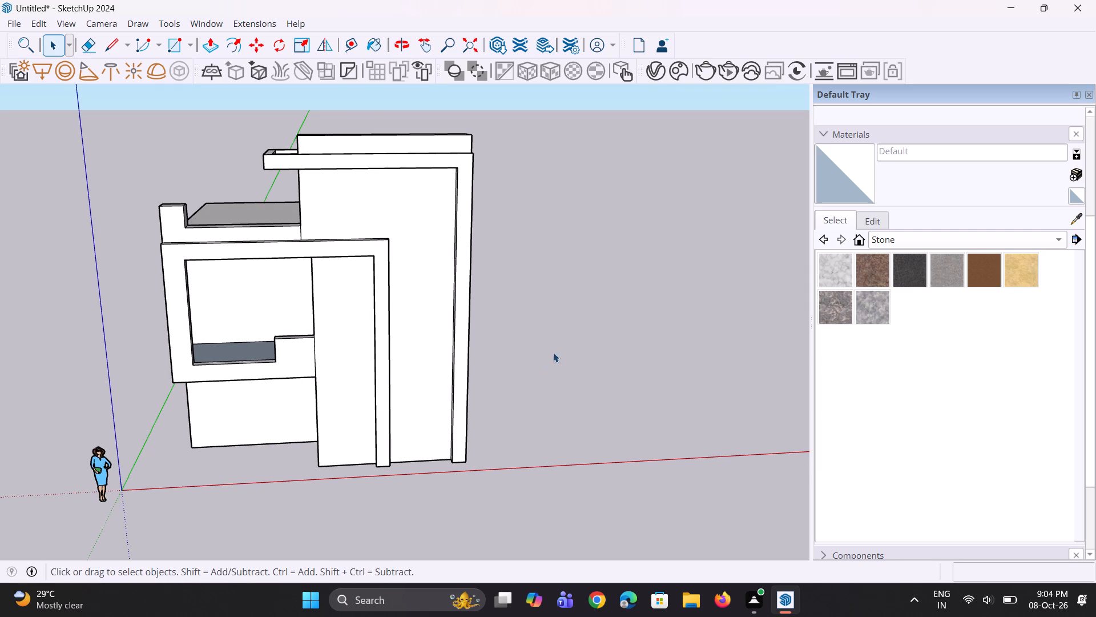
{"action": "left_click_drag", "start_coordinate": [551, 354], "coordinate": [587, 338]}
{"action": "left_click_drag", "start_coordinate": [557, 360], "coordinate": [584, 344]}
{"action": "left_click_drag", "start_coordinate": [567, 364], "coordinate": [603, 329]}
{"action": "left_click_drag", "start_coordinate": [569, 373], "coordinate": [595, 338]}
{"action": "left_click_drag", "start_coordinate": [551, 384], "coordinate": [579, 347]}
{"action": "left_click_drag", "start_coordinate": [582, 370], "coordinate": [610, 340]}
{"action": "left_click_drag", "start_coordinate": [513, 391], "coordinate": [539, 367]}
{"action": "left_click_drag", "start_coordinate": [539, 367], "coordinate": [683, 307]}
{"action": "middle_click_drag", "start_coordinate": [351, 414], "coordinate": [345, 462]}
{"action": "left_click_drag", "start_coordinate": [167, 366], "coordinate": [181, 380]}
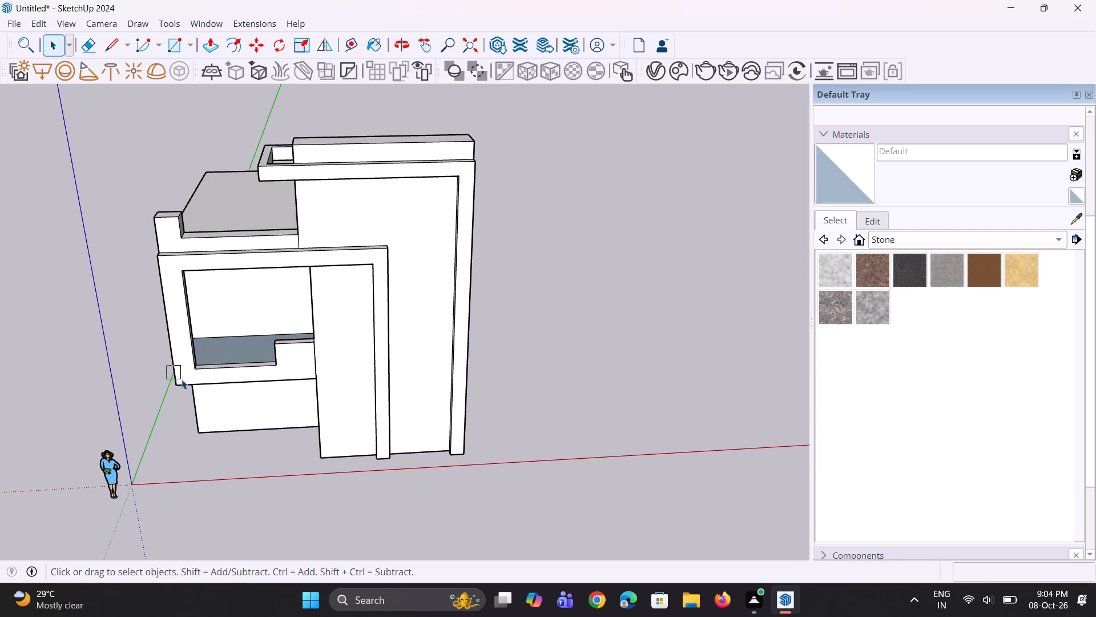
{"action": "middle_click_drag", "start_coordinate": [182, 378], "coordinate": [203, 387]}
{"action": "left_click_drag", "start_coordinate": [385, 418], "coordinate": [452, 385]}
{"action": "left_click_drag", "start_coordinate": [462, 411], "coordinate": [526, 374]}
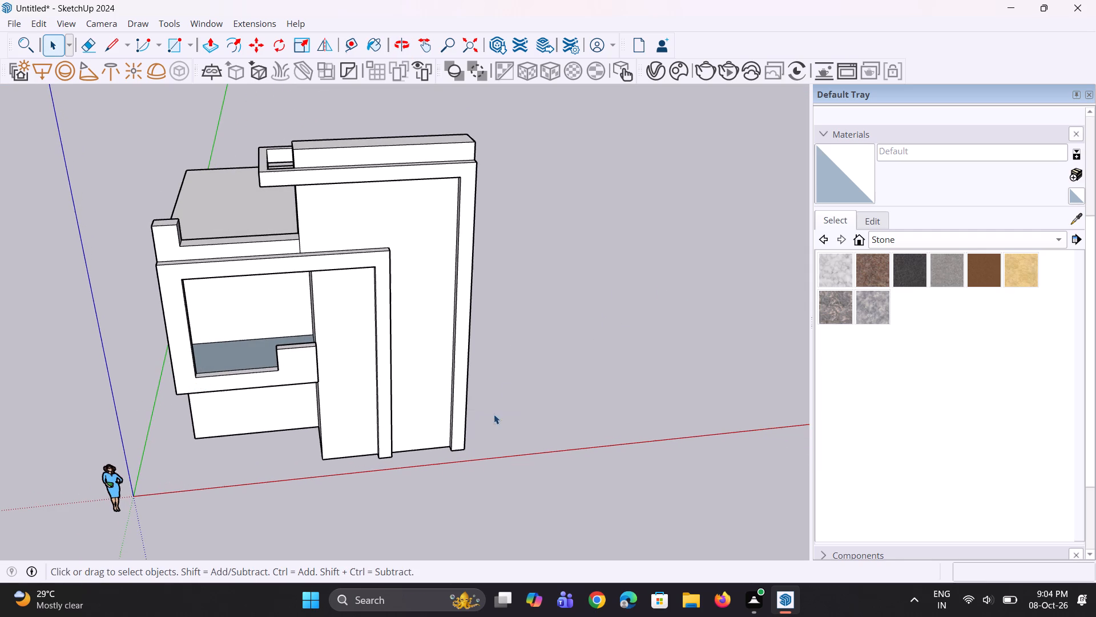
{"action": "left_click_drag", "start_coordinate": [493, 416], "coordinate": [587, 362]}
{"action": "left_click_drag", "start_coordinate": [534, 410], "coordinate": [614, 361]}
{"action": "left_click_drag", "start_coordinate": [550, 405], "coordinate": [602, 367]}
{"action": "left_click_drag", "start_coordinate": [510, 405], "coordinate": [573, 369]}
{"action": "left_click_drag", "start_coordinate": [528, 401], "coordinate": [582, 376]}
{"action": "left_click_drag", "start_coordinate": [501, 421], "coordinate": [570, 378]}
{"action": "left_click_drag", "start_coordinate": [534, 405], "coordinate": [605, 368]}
Push/Pull the stepped parapet's roof-side face inward 1' 5 5/8" so it lines up with the tall block's back face.
{"action": "middle_click_drag", "start_coordinate": [405, 382], "coordinate": [308, 343]}
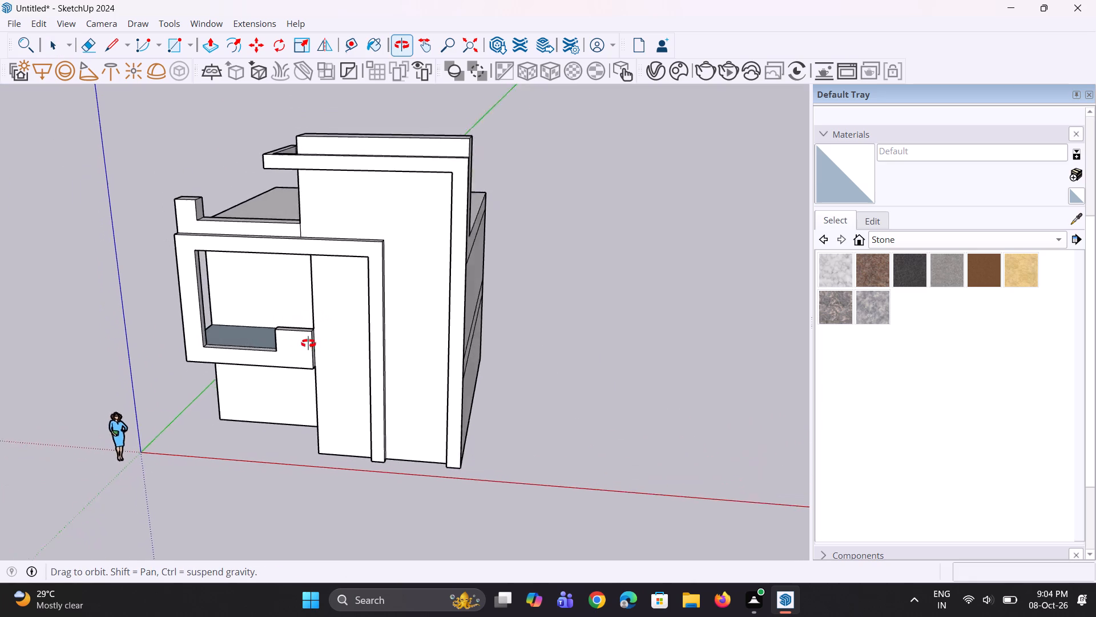
{"action": "middle_click_drag", "start_coordinate": [308, 343], "coordinate": [489, 318]}
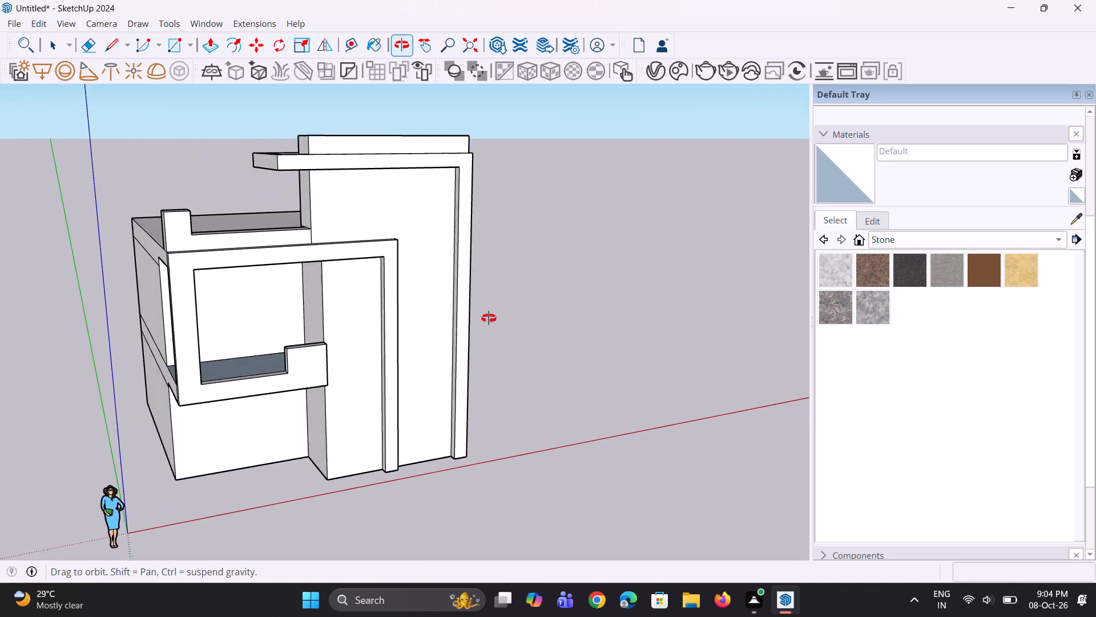
{"action": "middle_click_drag", "start_coordinate": [489, 318], "coordinate": [486, 318]}
{"action": "scroll", "coordinate": [346, 207], "scroll_direction": "up", "scroll_amount": 4}
{"action": "middle_click_drag", "start_coordinate": [325, 209], "coordinate": [291, 226]}
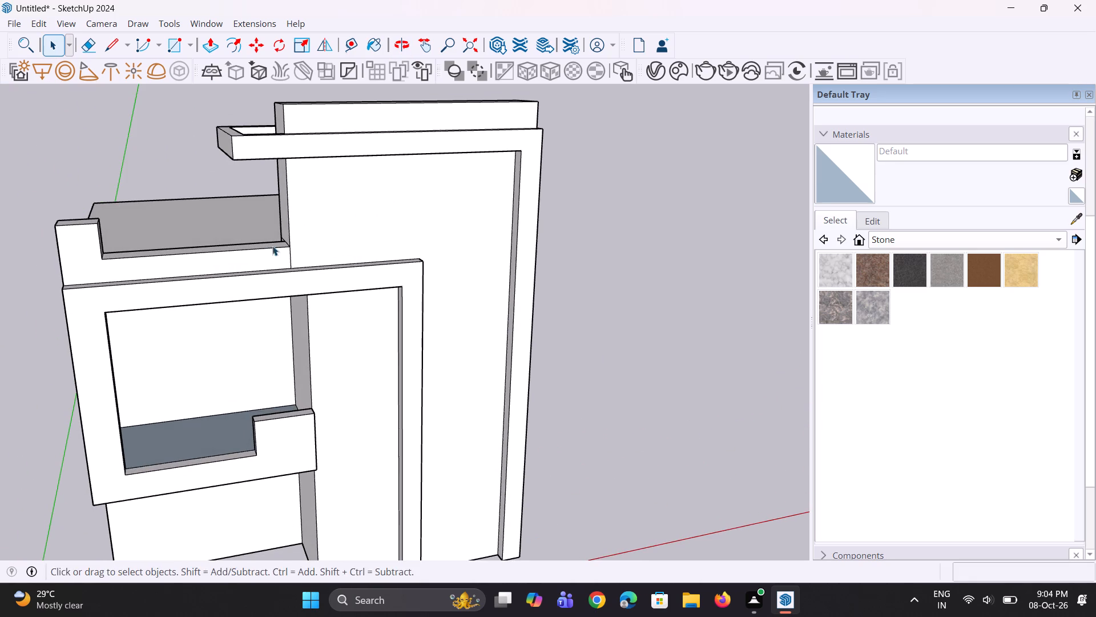
{"action": "middle_click_drag", "start_coordinate": [248, 271], "coordinate": [375, 346]}
{"action": "middle_click_drag", "start_coordinate": [333, 294], "coordinate": [384, 238]}
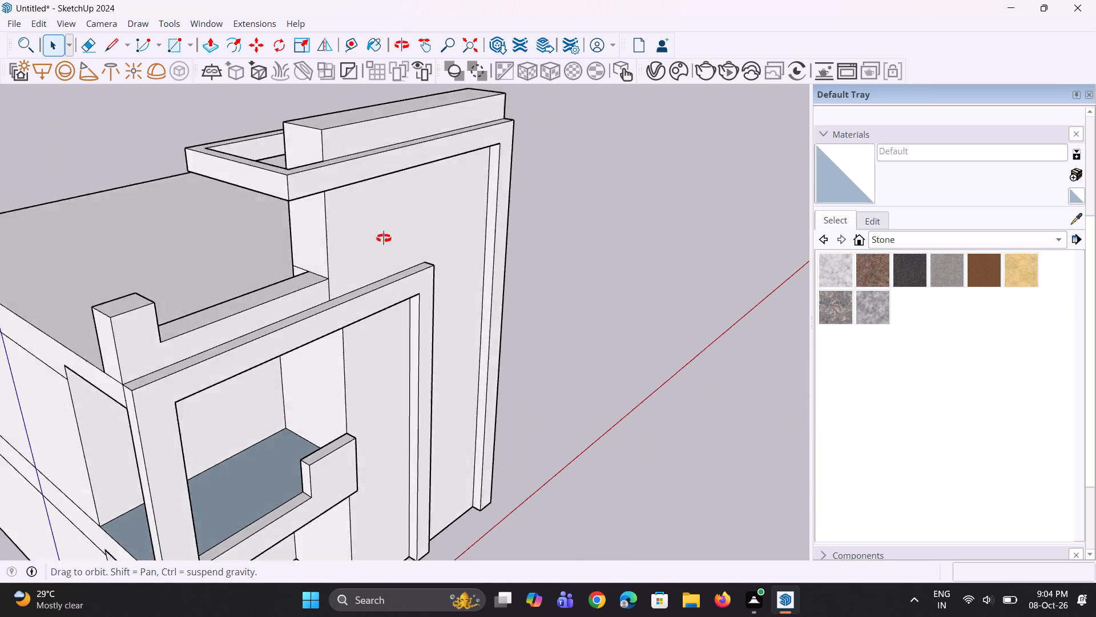
{"action": "middle_click_drag", "start_coordinate": [384, 238], "coordinate": [75, 334]}
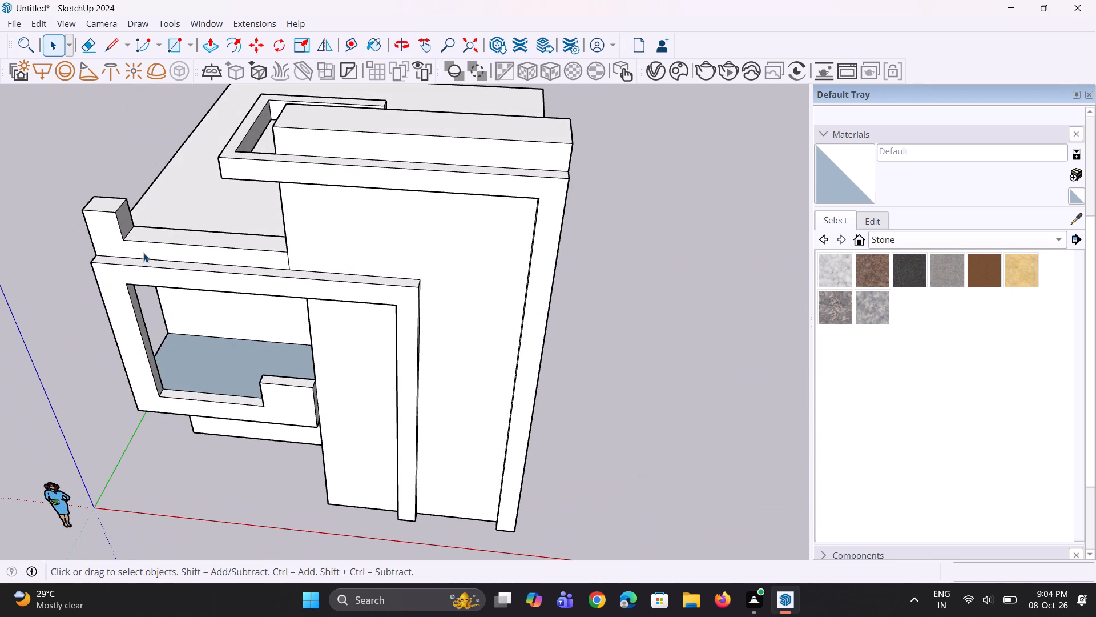
{"action": "middle_click_drag", "start_coordinate": [150, 253], "coordinate": [396, 320]}
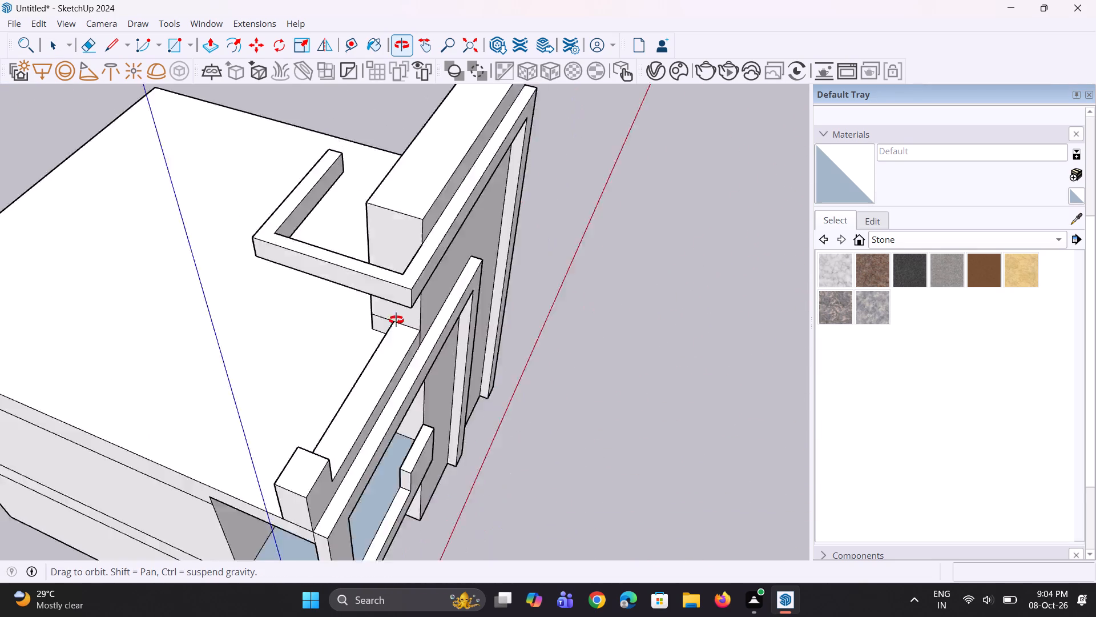
{"action": "middle_click_drag", "start_coordinate": [396, 320], "coordinate": [847, 258]}
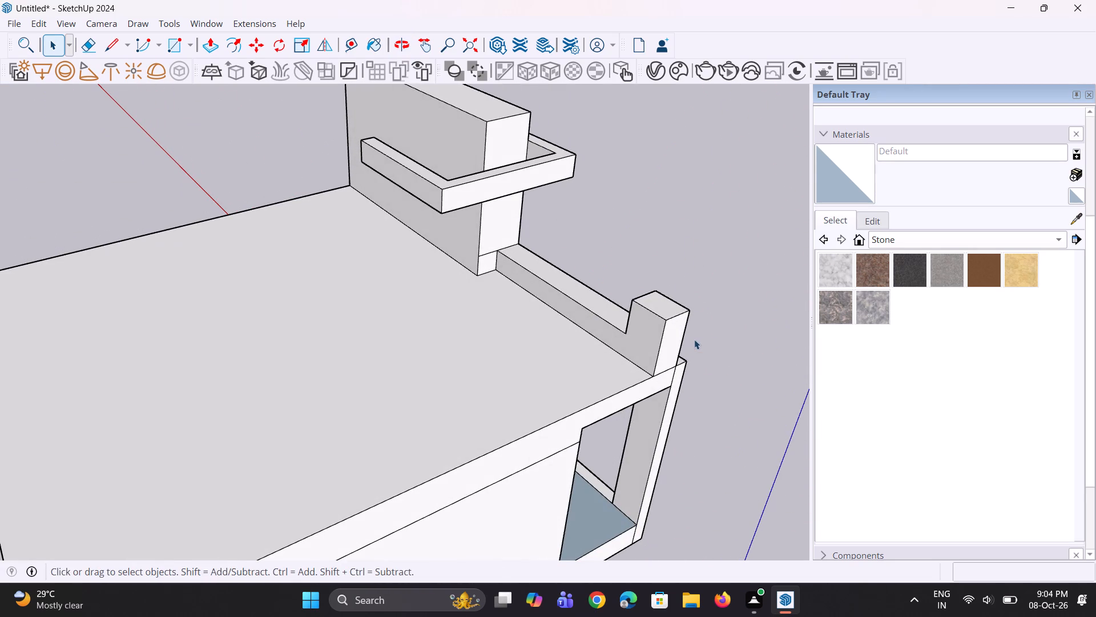
{"action": "key", "text": "p"}
{"action": "left_click", "coordinate": [640, 343]}
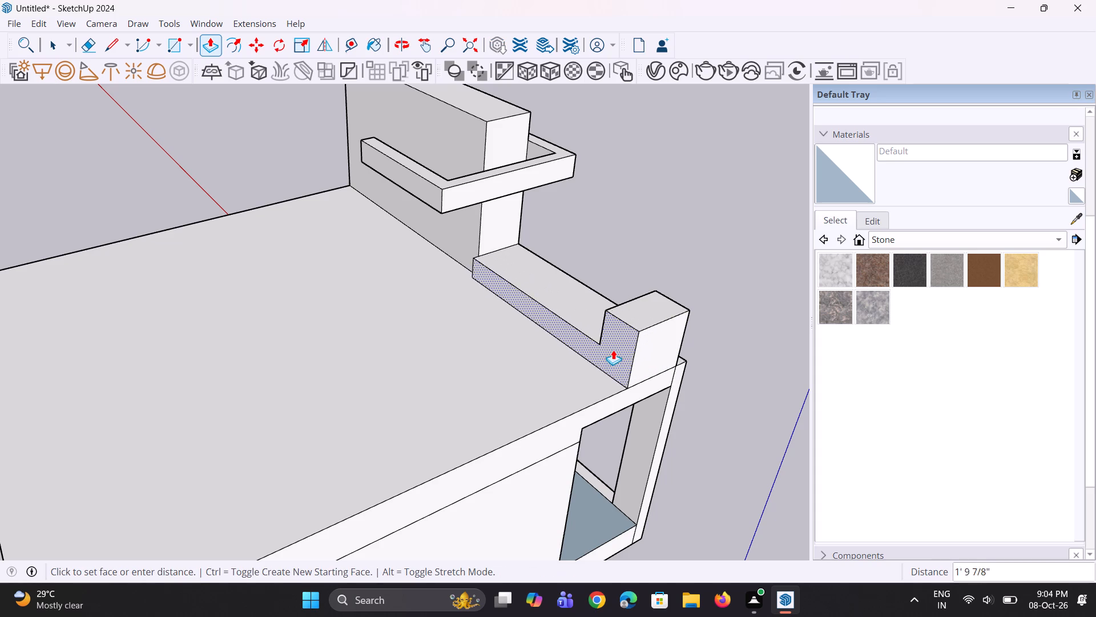
{"action": "left_click", "coordinate": [474, 216]}
Push/Pull the top face of the parapet's raised end post up by about 4 7/16".
{"action": "middle_click_drag", "start_coordinate": [538, 271], "coordinate": [372, 314]}
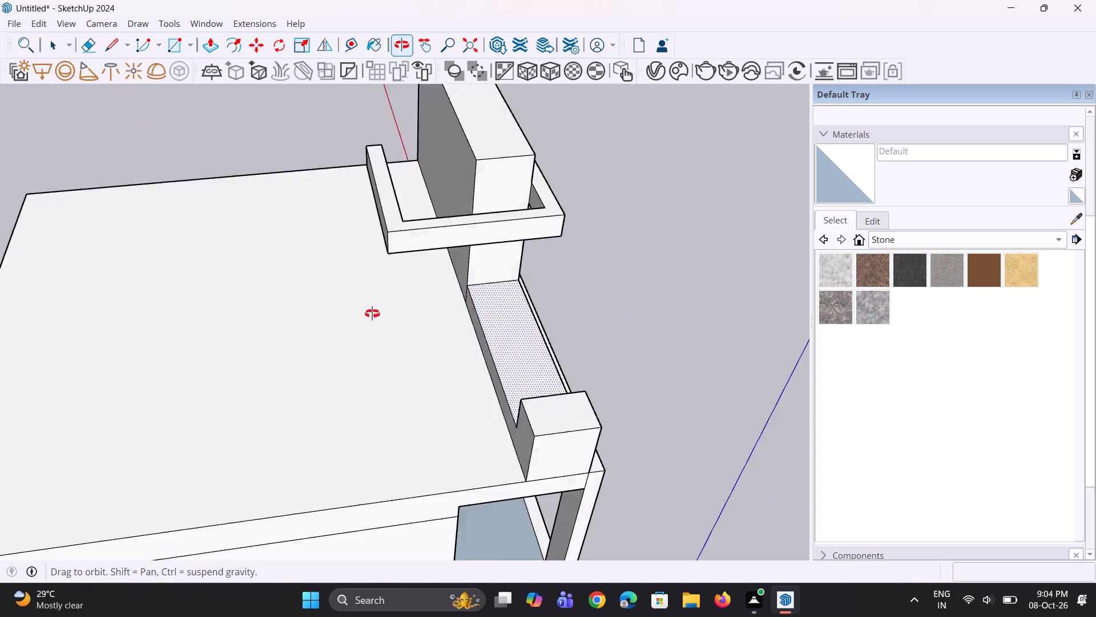
{"action": "middle_click_drag", "start_coordinate": [372, 314], "coordinate": [0, 325]}
{"action": "middle_click_drag", "start_coordinate": [143, 319], "coordinate": [103, 178]}
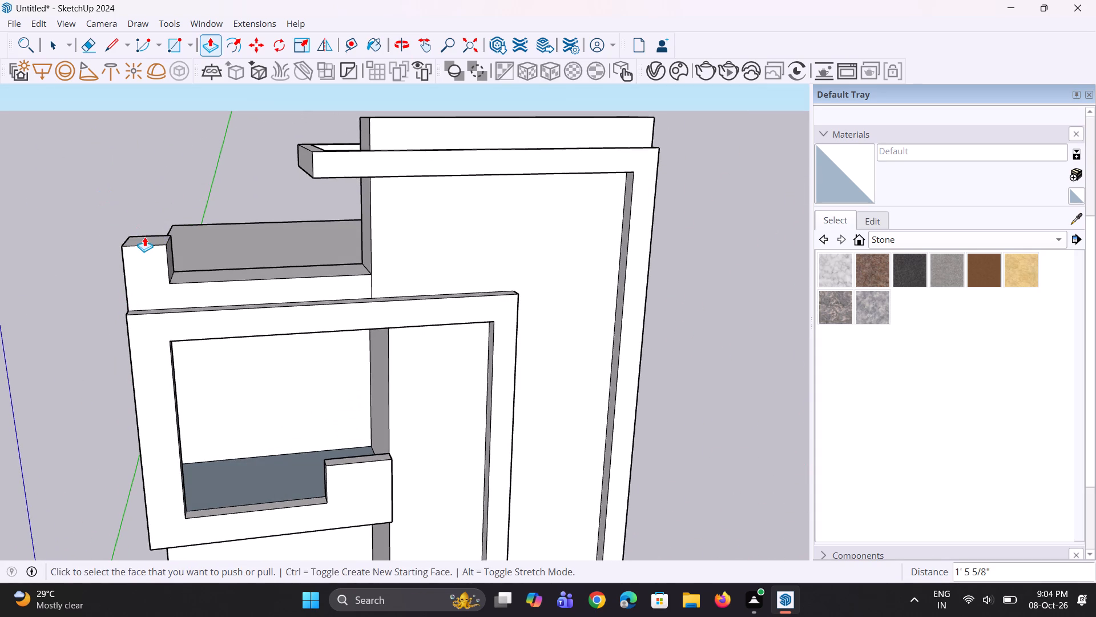
{"action": "left_click", "coordinate": [144, 237]}
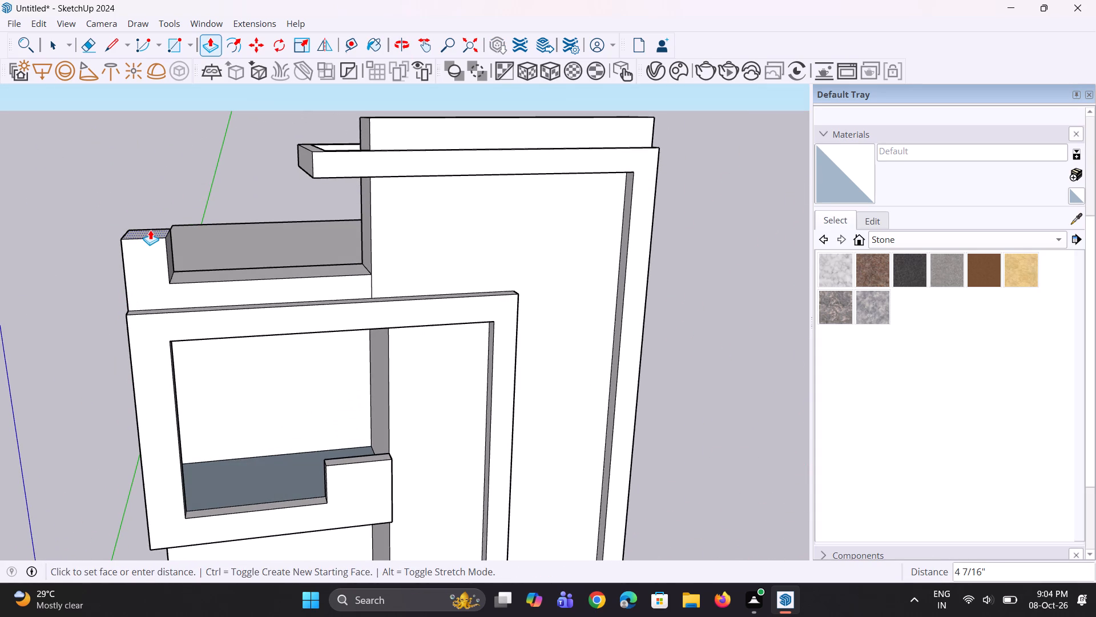
{"action": "left_click", "coordinate": [150, 230]}
Draw a horizontal line above the low parapet from the end post's inner side face to the tall block.
{"action": "middle_click_drag", "start_coordinate": [185, 247], "coordinate": [296, 194]}
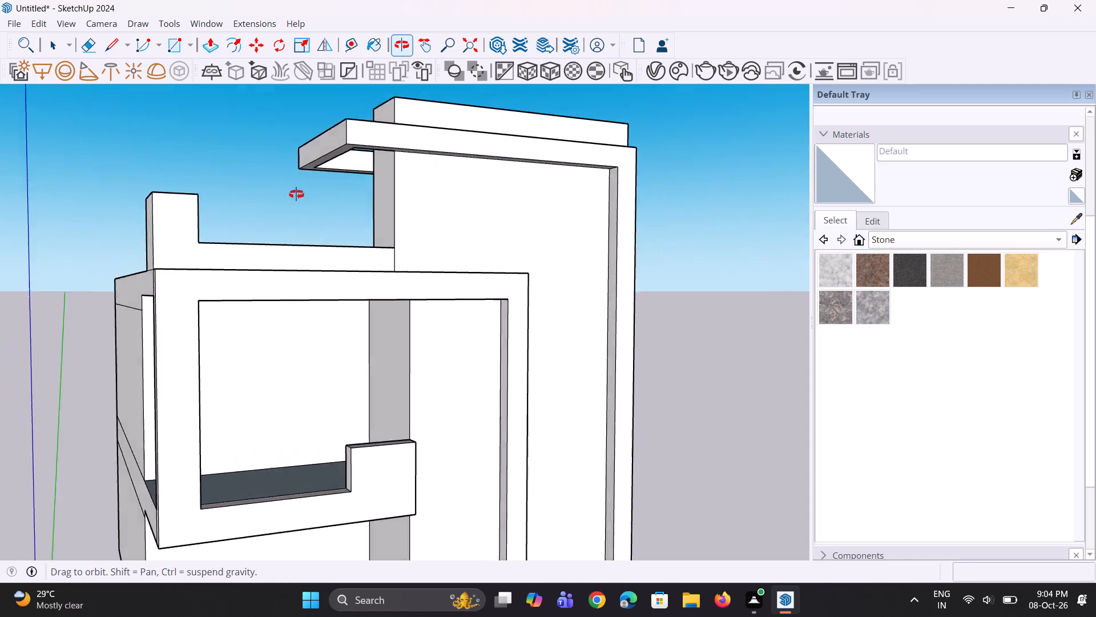
{"action": "middle_click_drag", "start_coordinate": [296, 194], "coordinate": [78, 315]}
{"action": "key", "text": "l"}
{"action": "scroll", "coordinate": [137, 285], "scroll_direction": "up", "scroll_amount": 2}
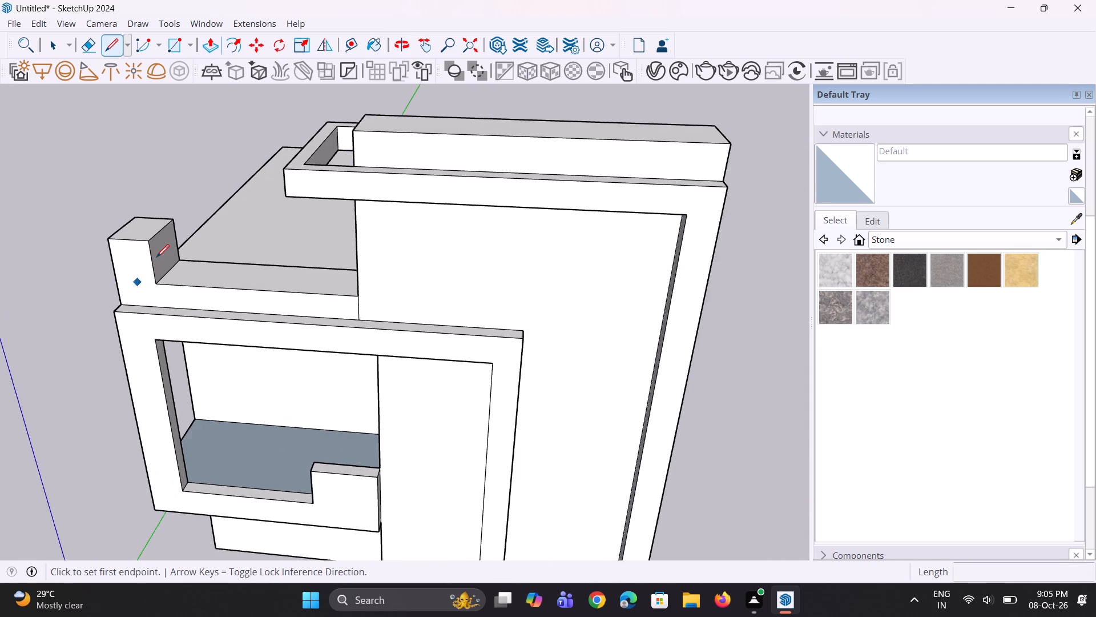
{"action": "scroll", "coordinate": [156, 257], "scroll_direction": "up", "scroll_amount": 4}
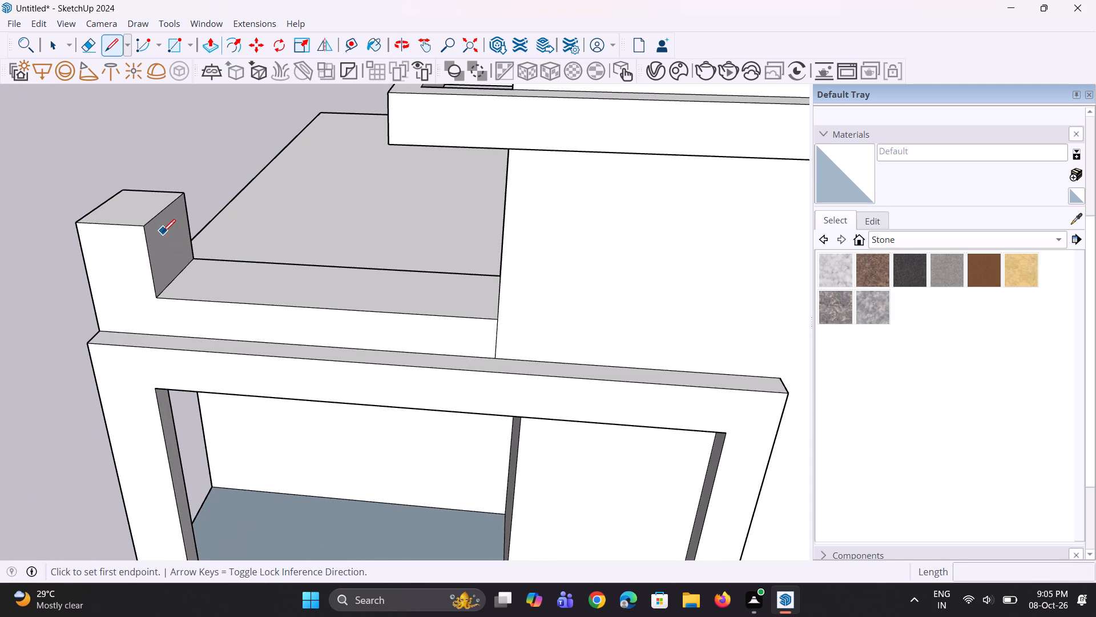
{"action": "left_click", "coordinate": [163, 232]}
{"action": "middle_click_drag", "start_coordinate": [256, 243], "coordinate": [413, 232]}
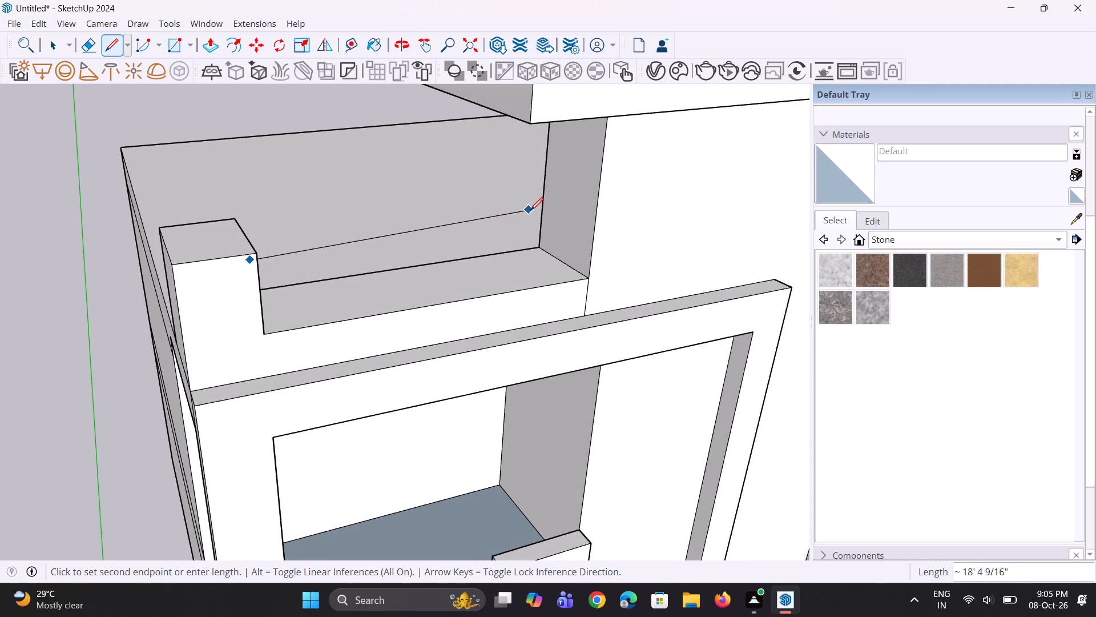
{"action": "left_click", "coordinate": [571, 217]}
{"action": "middle_click_drag", "start_coordinate": [578, 228], "coordinate": [405, 251]}
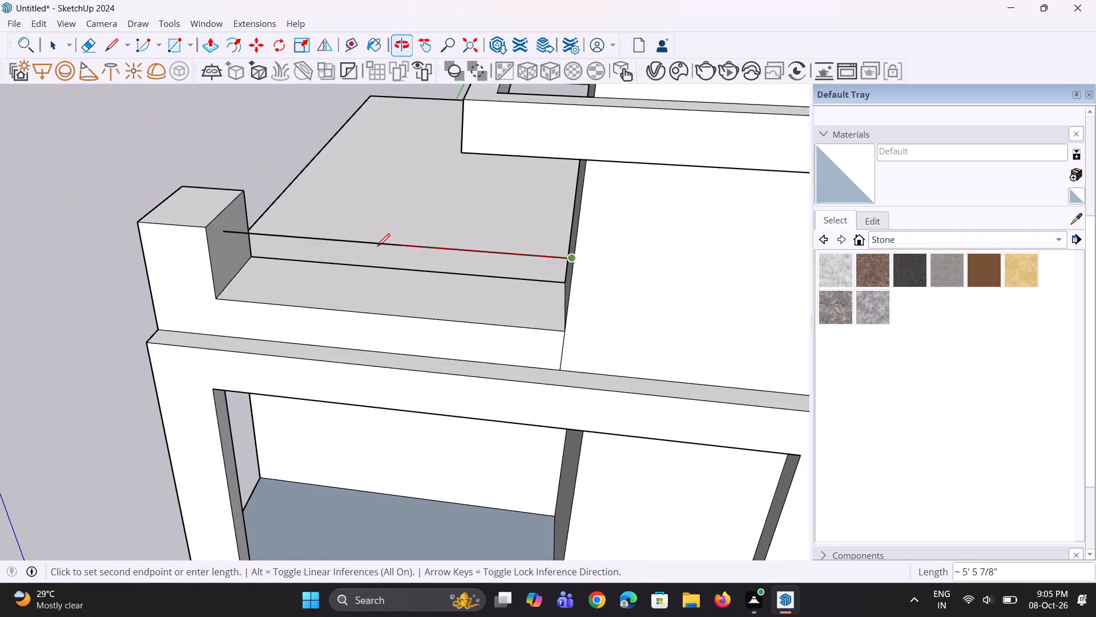
Move the horizontal line above the parapet vertically up by 4".
{"action": "key", "text": "space"}
{"action": "left_click", "coordinate": [398, 245]}
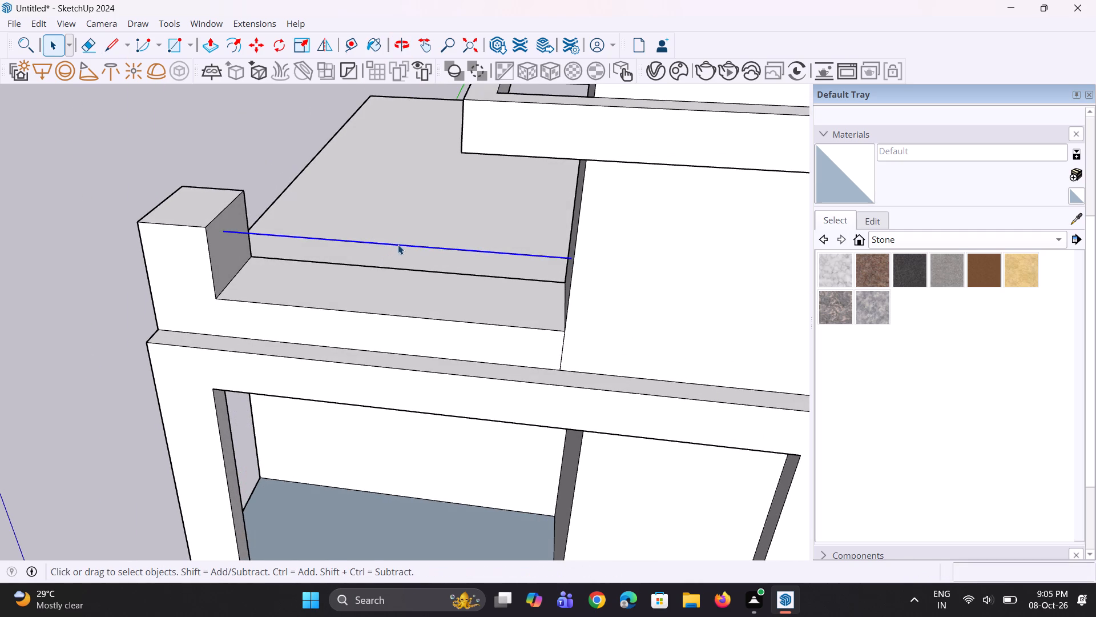
{"action": "key", "text": "m"}
{"action": "scroll", "coordinate": [275, 254], "scroll_direction": "up", "scroll_amount": 3}
{"action": "scroll", "coordinate": [208, 228], "scroll_direction": "up", "scroll_amount": 3}
{"action": "left_click", "coordinate": [208, 228]}
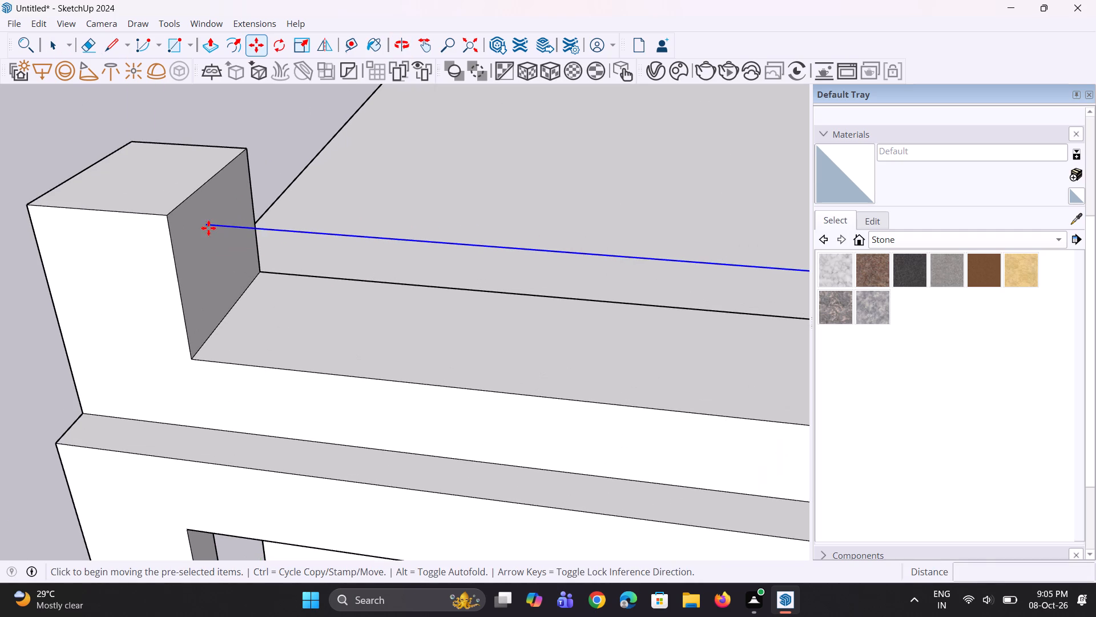
{"action": "left_click", "coordinate": [203, 205]}
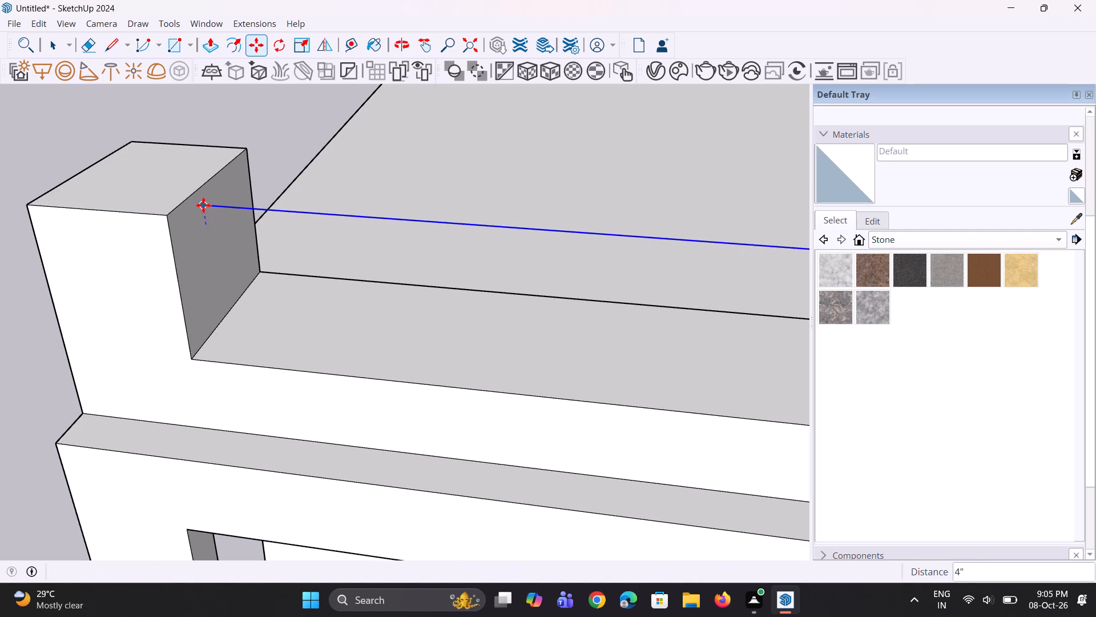
Copy the line straight down toward the low parapet and multiply it by 2 for two equally spaced copies.
{"action": "middle_click_drag", "start_coordinate": [228, 247], "coordinate": [230, 204]}
{"action": "key", "text": "m"}
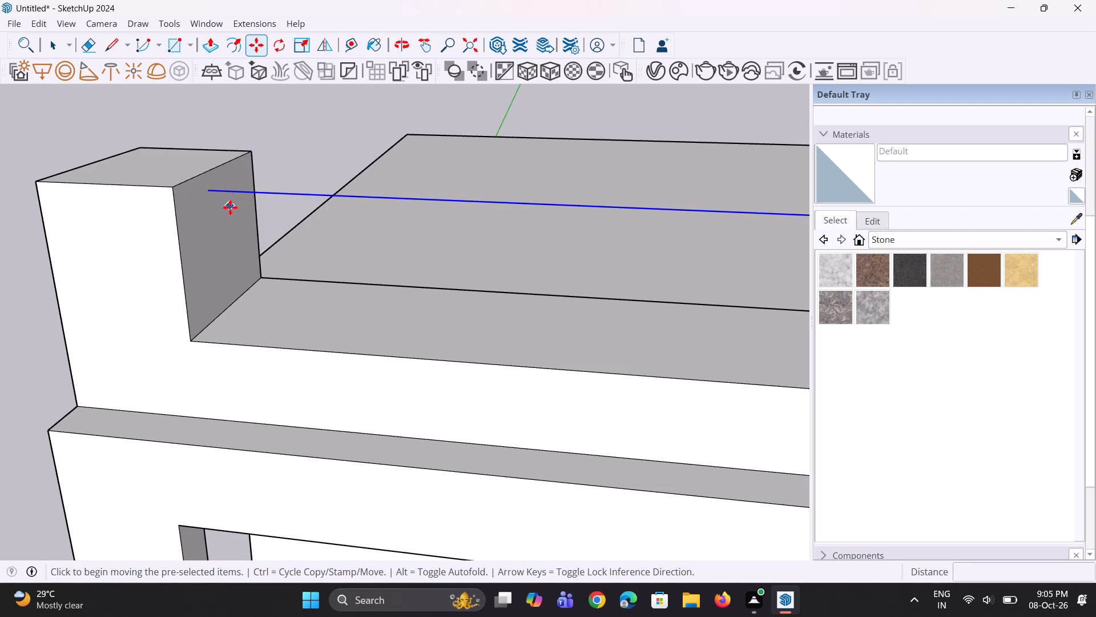
{"action": "left_click", "coordinate": [211, 194]}
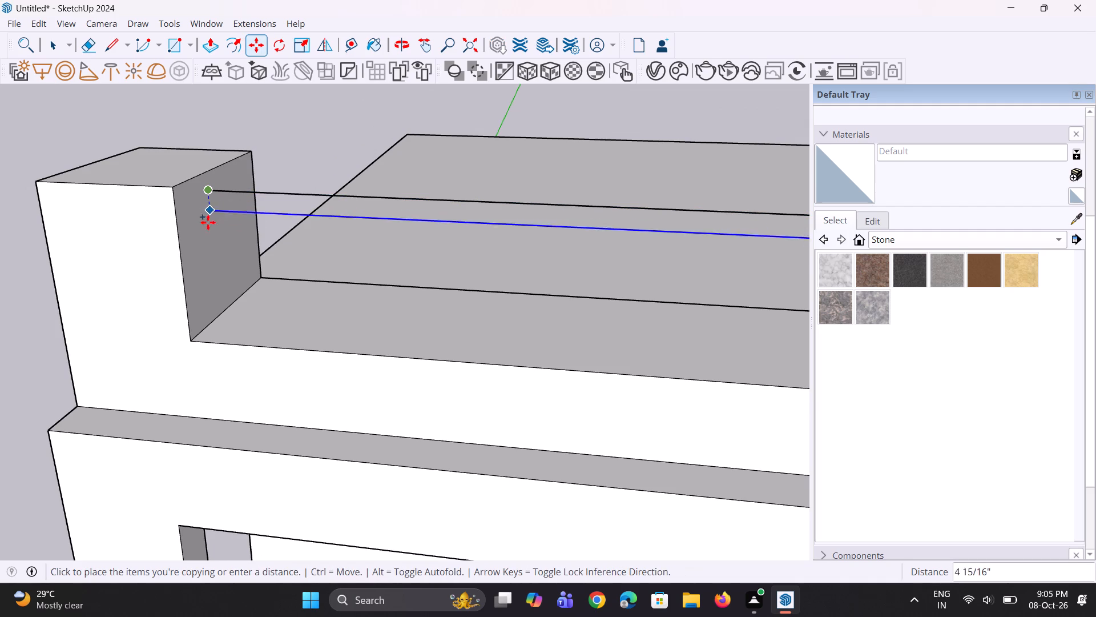
{"action": "left_click", "coordinate": [208, 235]}
{"action": "type", "text": "*2"}
{"action": "key", "text": "Return"}
Draw a square of about 3" on the end post's inner side face around the end of the top line.
{"action": "middle_click_drag", "start_coordinate": [257, 291], "coordinate": [295, 279]}
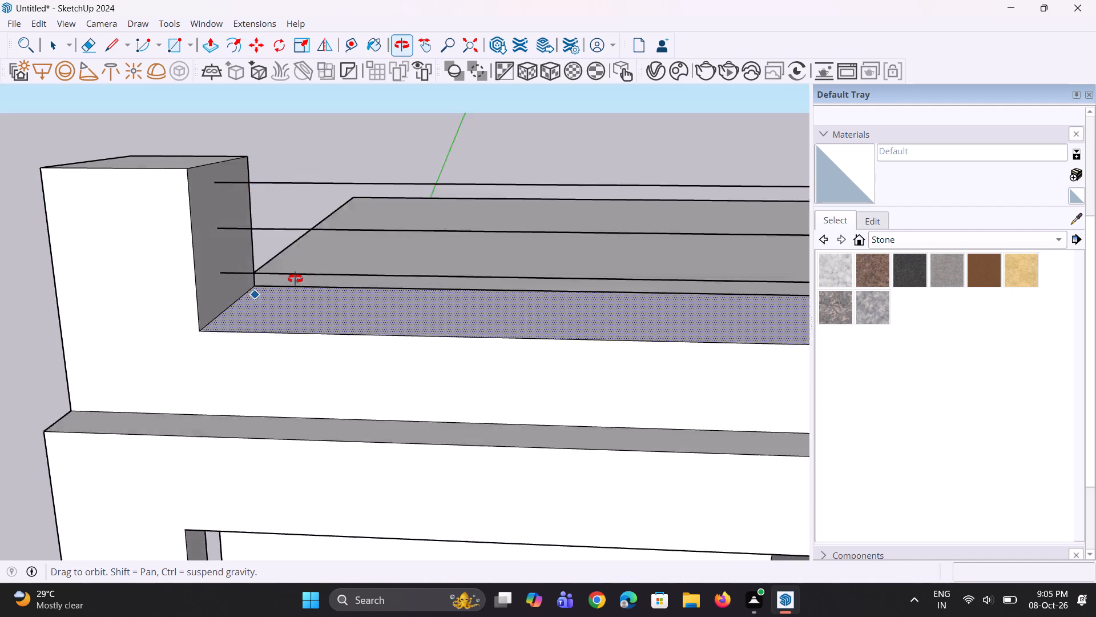
{"action": "middle_click_drag", "start_coordinate": [295, 279], "coordinate": [298, 285]}
{"action": "scroll", "coordinate": [273, 294], "scroll_direction": "down", "scroll_amount": 3}
{"action": "middle_click_drag", "start_coordinate": [260, 290], "coordinate": [273, 299]}
{"action": "scroll", "coordinate": [219, 233], "scroll_direction": "up", "scroll_amount": 3}
{"action": "middle_click_drag", "start_coordinate": [254, 254], "coordinate": [220, 281]}
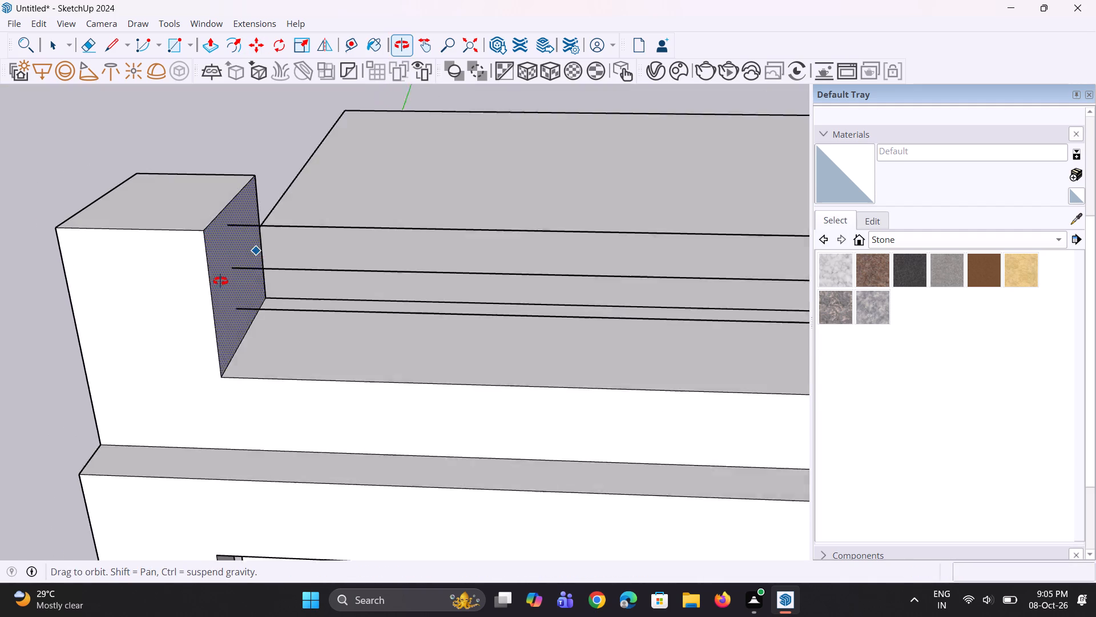
{"action": "middle_click_drag", "start_coordinate": [220, 281], "coordinate": [192, 296]}
{"action": "key", "text": "space"}
{"action": "key", "text": "space"}
{"action": "scroll", "coordinate": [221, 258], "scroll_direction": "up", "scroll_amount": 1}
{"action": "middle_click_drag", "start_coordinate": [225, 258], "coordinate": [174, 261]}
{"action": "scroll", "coordinate": [238, 215], "scroll_direction": "up", "scroll_amount": 6}
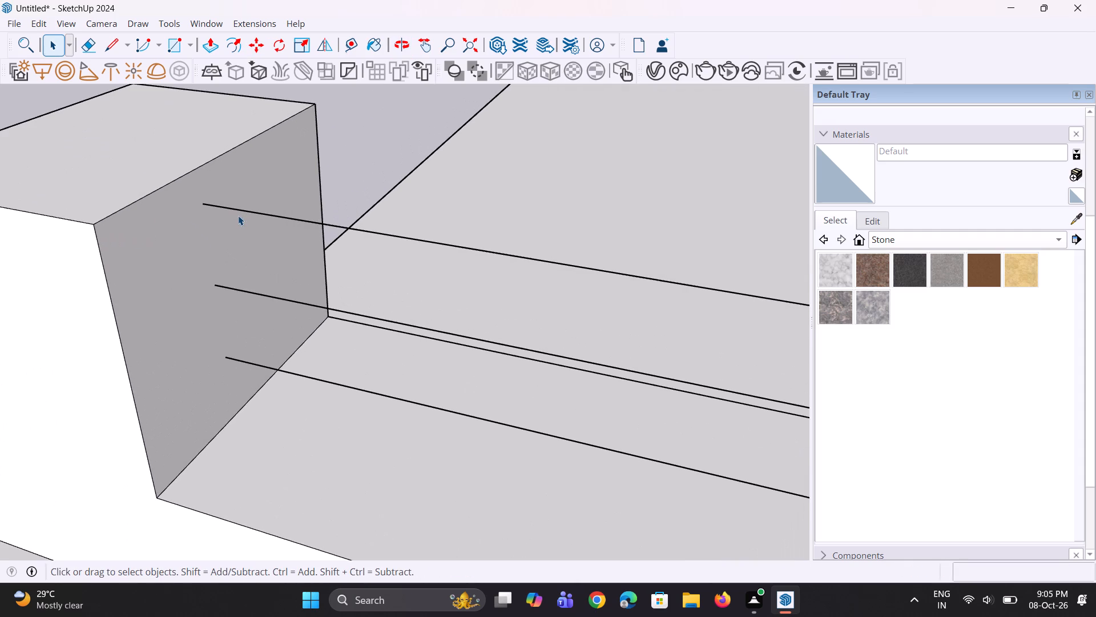
{"action": "scroll", "coordinate": [239, 218], "scroll_direction": "up", "scroll_amount": 2}
{"action": "key", "text": "r"}
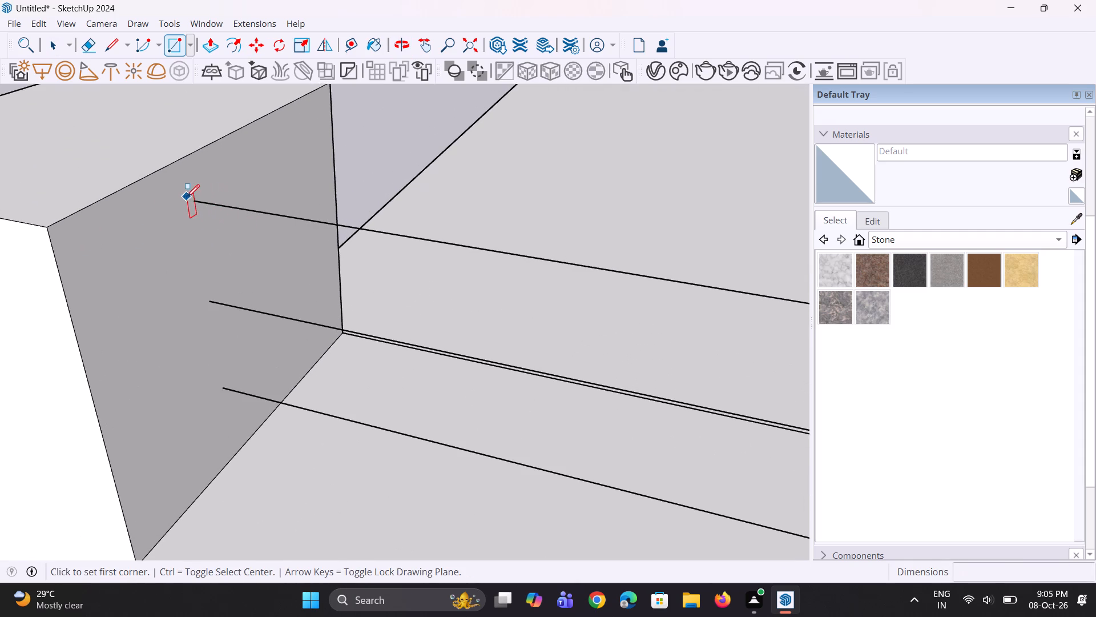
{"action": "left_click", "coordinate": [184, 195]}
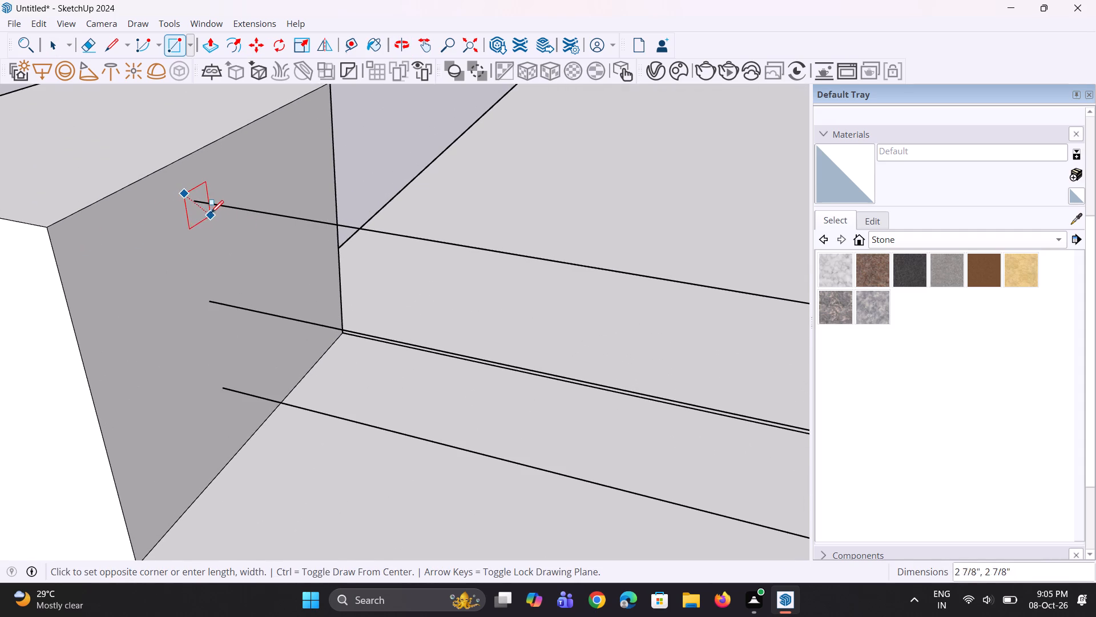
{"action": "left_click", "coordinate": [213, 213]}
Move the small square's front vertical edge toward the line's end by about 1/2".
{"action": "middle_click_drag", "start_coordinate": [238, 233], "coordinate": [204, 222]}
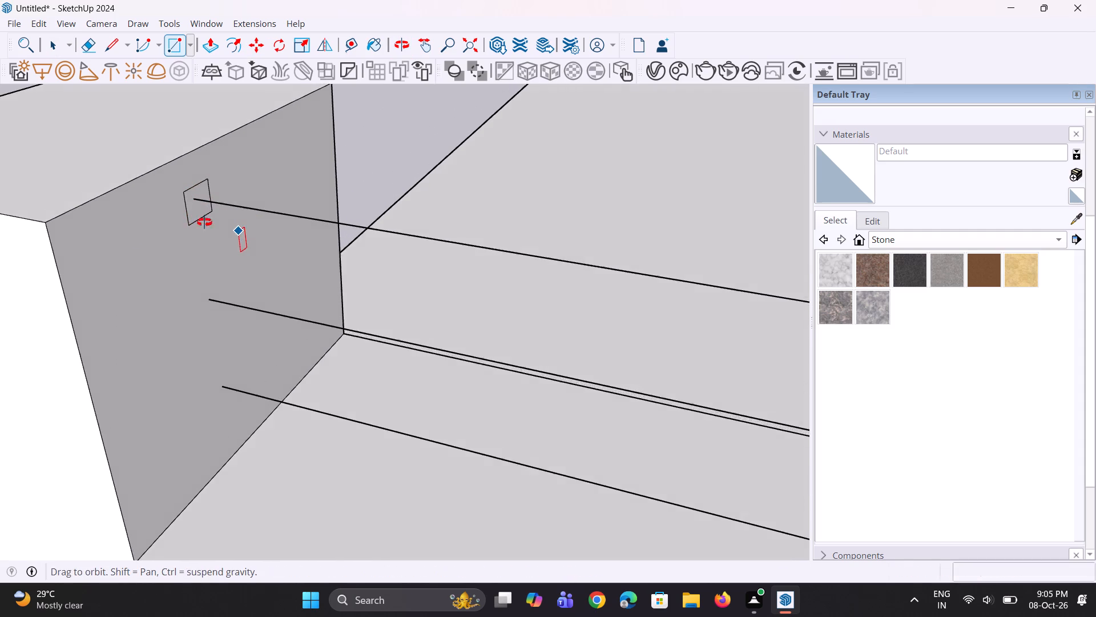
{"action": "middle_click_drag", "start_coordinate": [204, 222], "coordinate": [144, 220]}
{"action": "scroll", "coordinate": [182, 198], "scroll_direction": "up", "scroll_amount": 3}
{"action": "key", "text": "space"}
{"action": "key", "text": "space"}
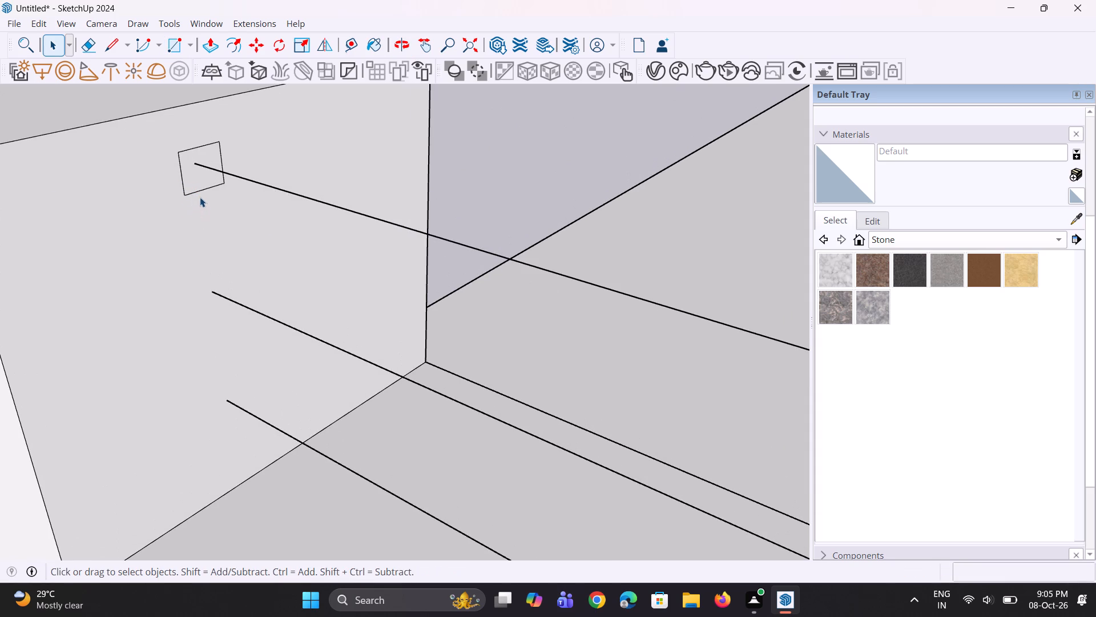
{"action": "left_click", "coordinate": [182, 183]}
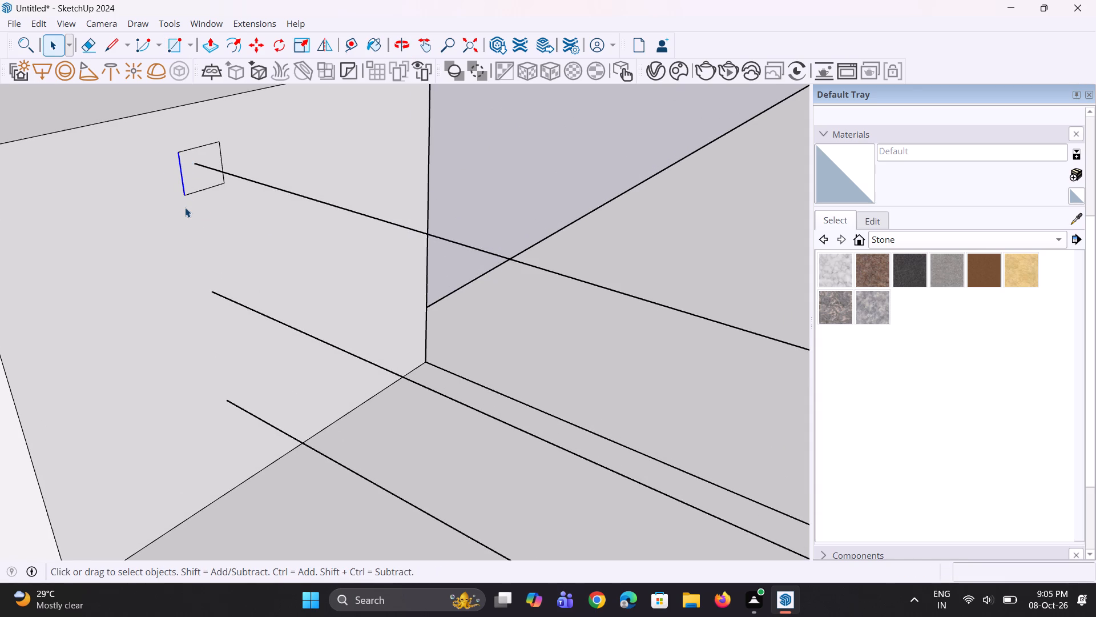
{"action": "scroll", "coordinate": [188, 210], "scroll_direction": "up", "scroll_amount": 2}
{"action": "key", "text": "m"}
{"action": "left_click", "coordinate": [184, 195]}
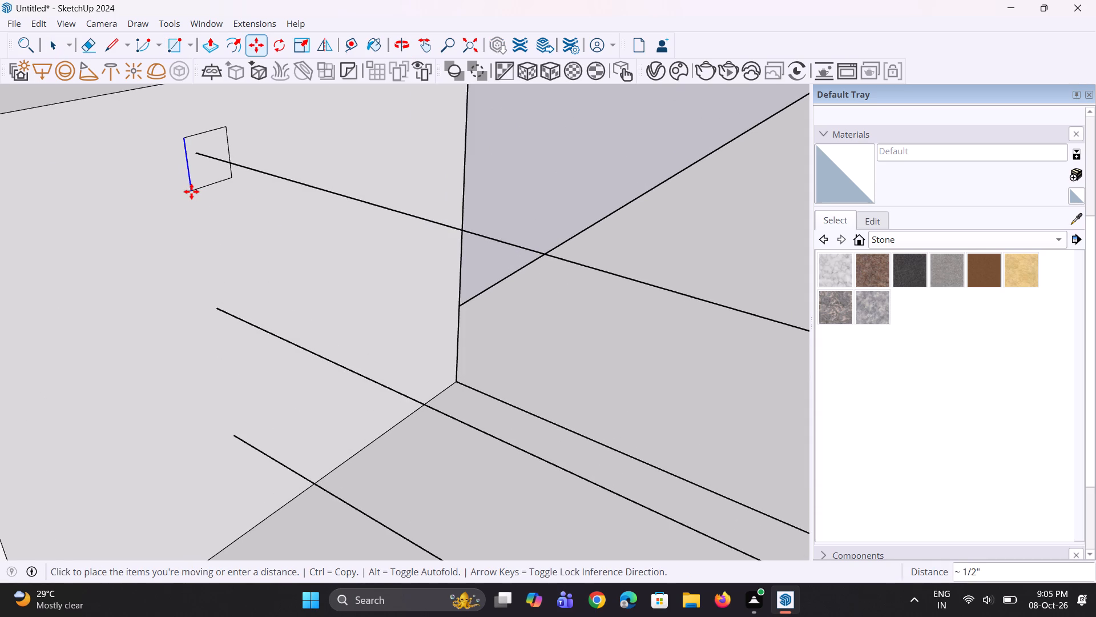
{"action": "left_click", "coordinate": [191, 194]}
Move the bottom edge of the small square on the post up toward the line's end by about 3/8".
{"action": "scroll", "coordinate": [208, 198], "scroll_direction": "up", "scroll_amount": 3}
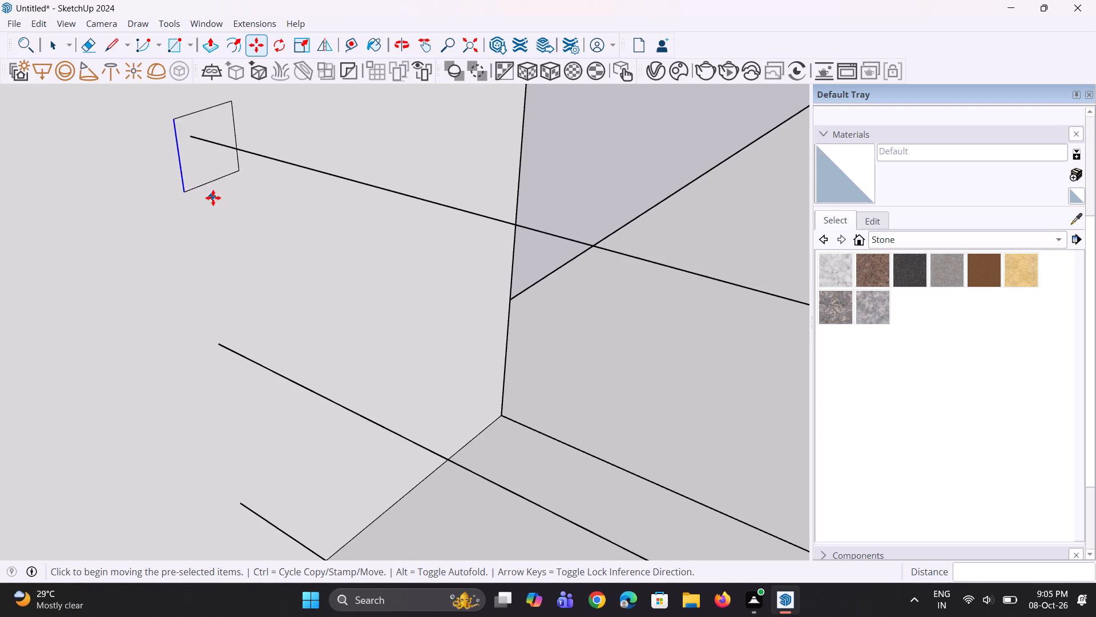
{"action": "key", "text": "space"}
{"action": "key", "text": "space"}
{"action": "left_click", "coordinate": [199, 190]}
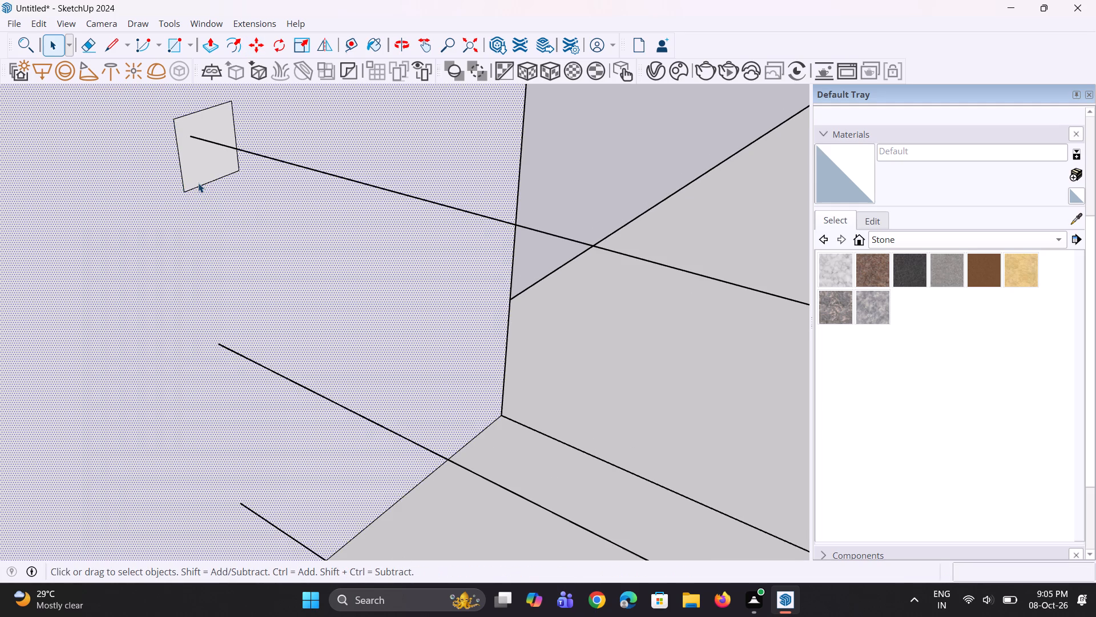
{"action": "left_click", "coordinate": [199, 186]}
{"action": "key", "text": "m"}
{"action": "scroll", "coordinate": [170, 191], "scroll_direction": "up", "scroll_amount": 4}
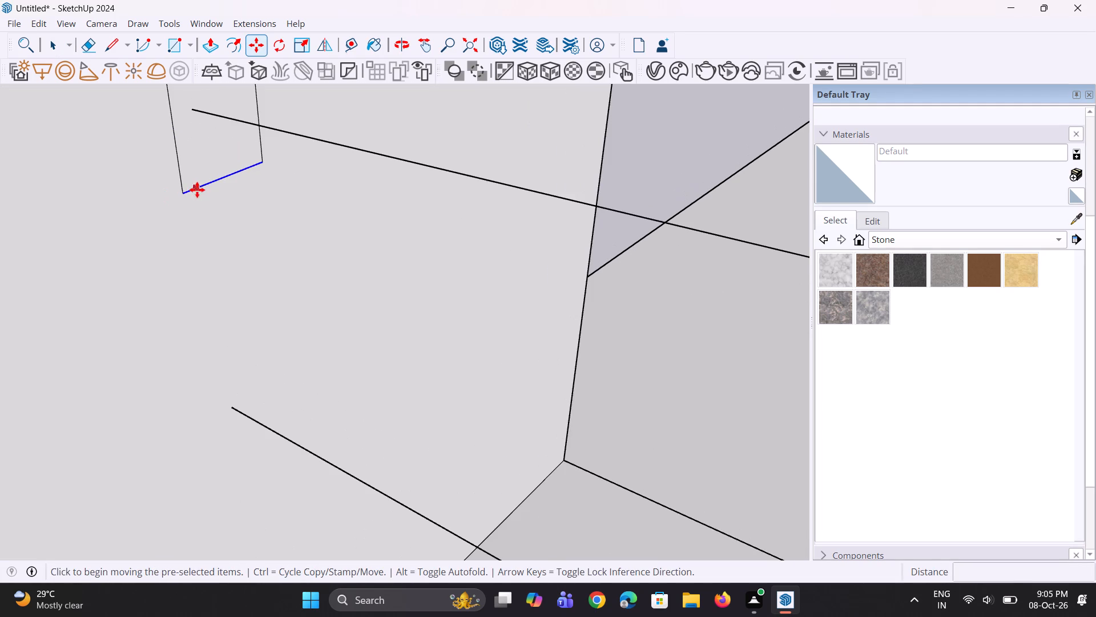
{"action": "left_click", "coordinate": [185, 193]}
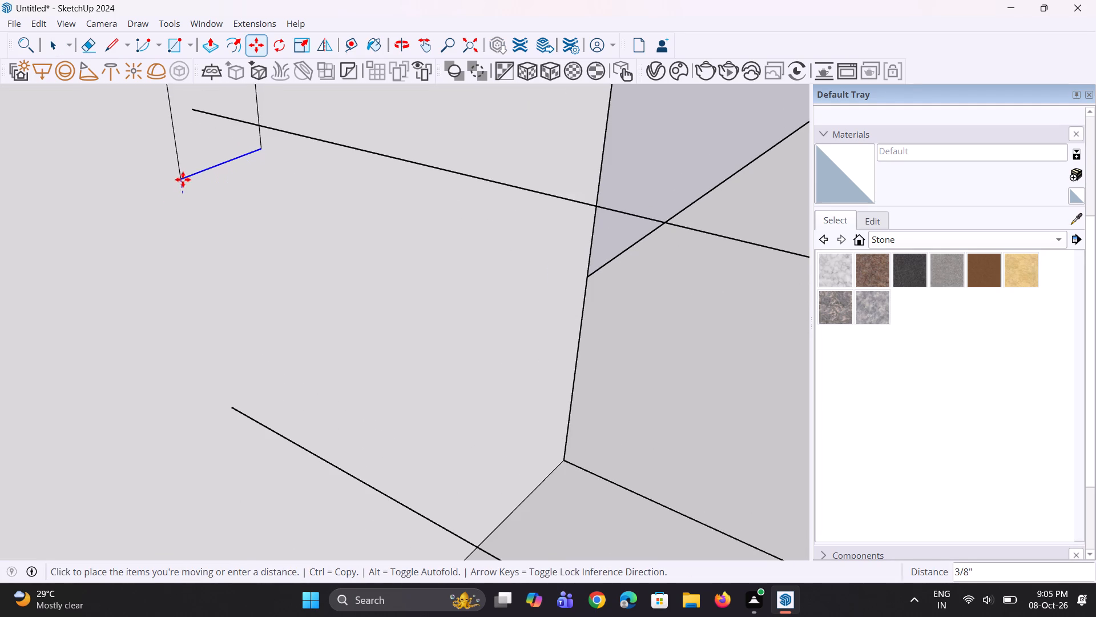
{"action": "left_click", "coordinate": [180, 177]}
{"action": "scroll", "coordinate": [213, 213], "scroll_direction": "down", "scroll_amount": 10}
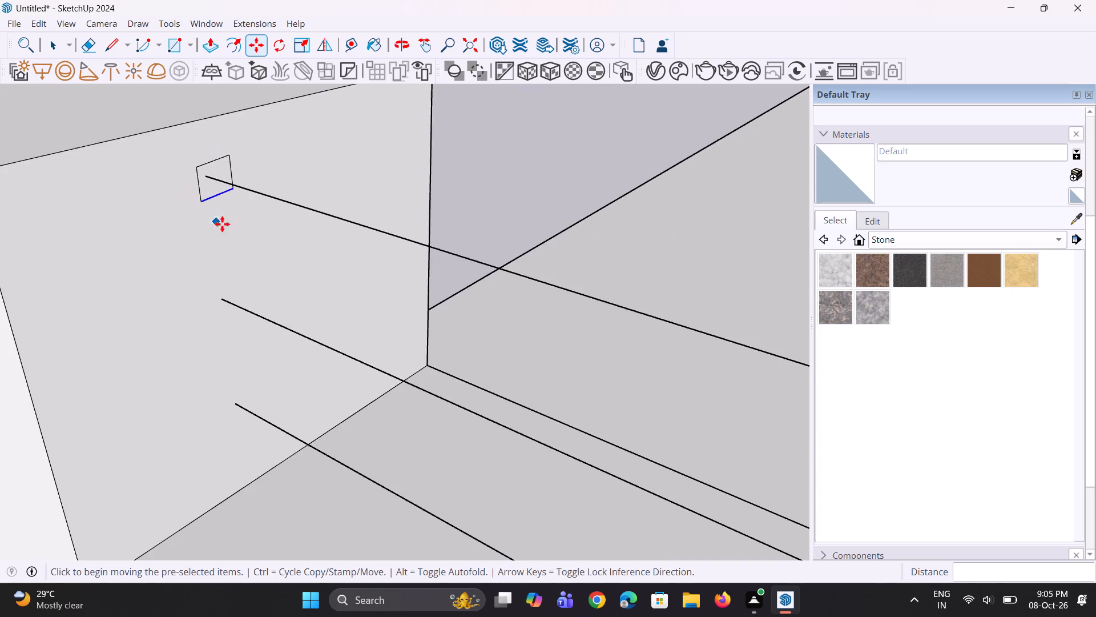
Copy the small square face about 8 3/4" down the post so it surrounds the end of the middle line.
{"action": "middle_click_drag", "start_coordinate": [224, 224], "coordinate": [256, 214]}
{"action": "key", "text": "space"}
{"action": "key", "text": "space"}
{"action": "left_click", "coordinate": [224, 193]}
{"action": "key", "text": "m"}
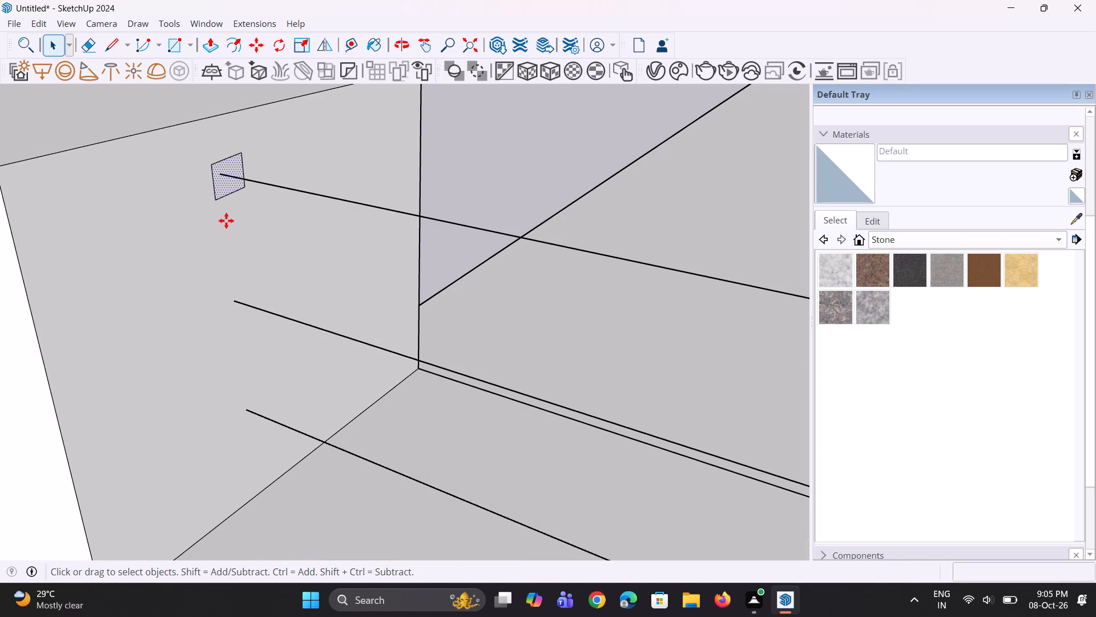
{"action": "left_click", "coordinate": [221, 202]}
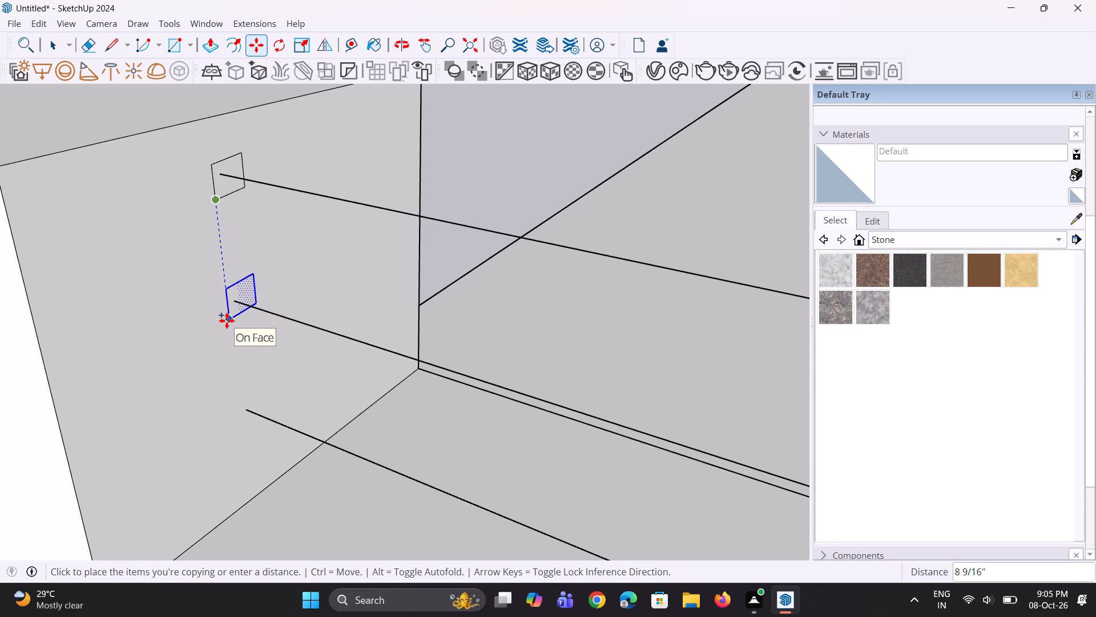
{"action": "left_click", "coordinate": [226, 323]}
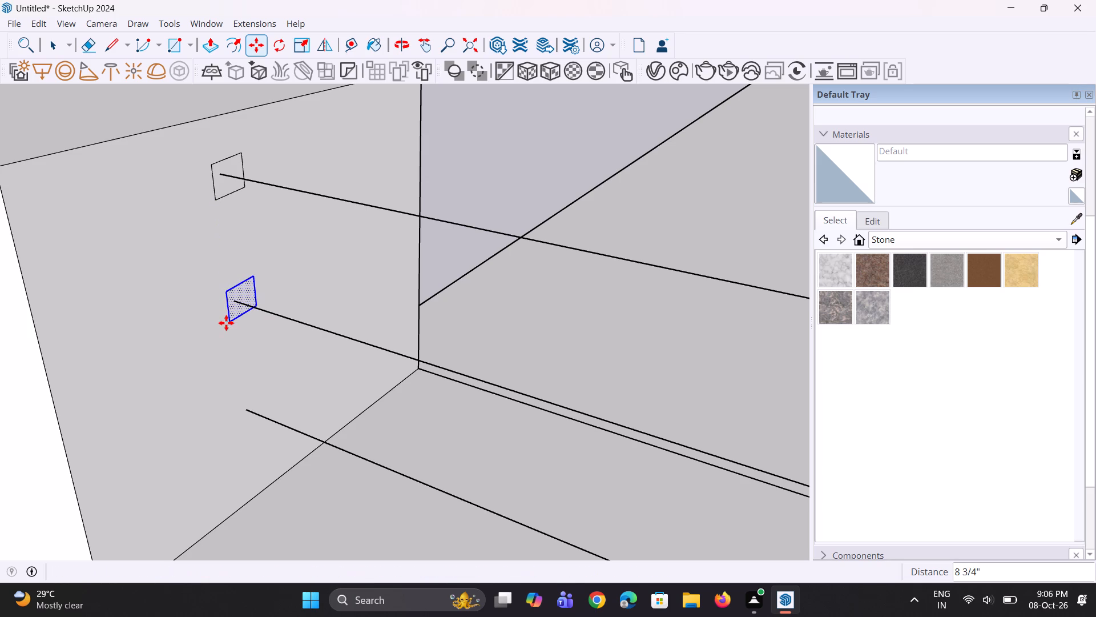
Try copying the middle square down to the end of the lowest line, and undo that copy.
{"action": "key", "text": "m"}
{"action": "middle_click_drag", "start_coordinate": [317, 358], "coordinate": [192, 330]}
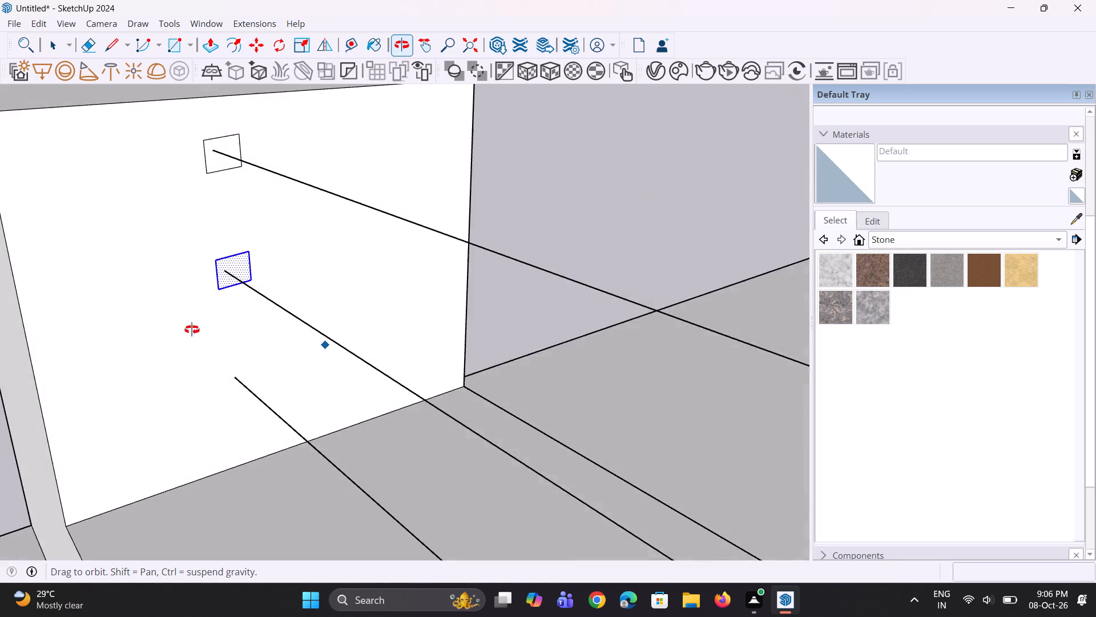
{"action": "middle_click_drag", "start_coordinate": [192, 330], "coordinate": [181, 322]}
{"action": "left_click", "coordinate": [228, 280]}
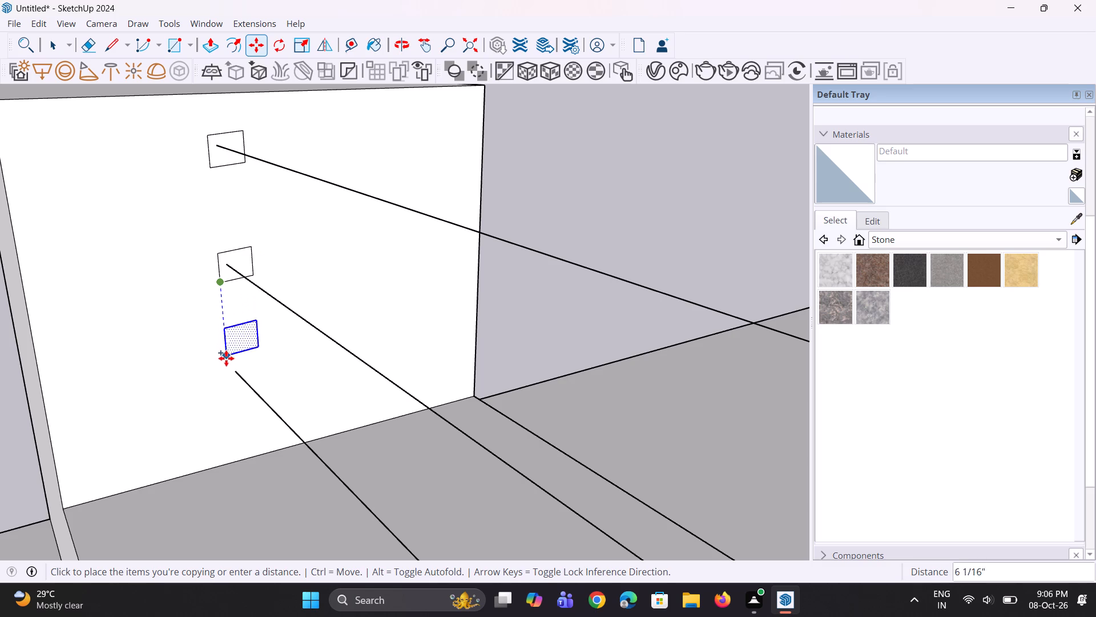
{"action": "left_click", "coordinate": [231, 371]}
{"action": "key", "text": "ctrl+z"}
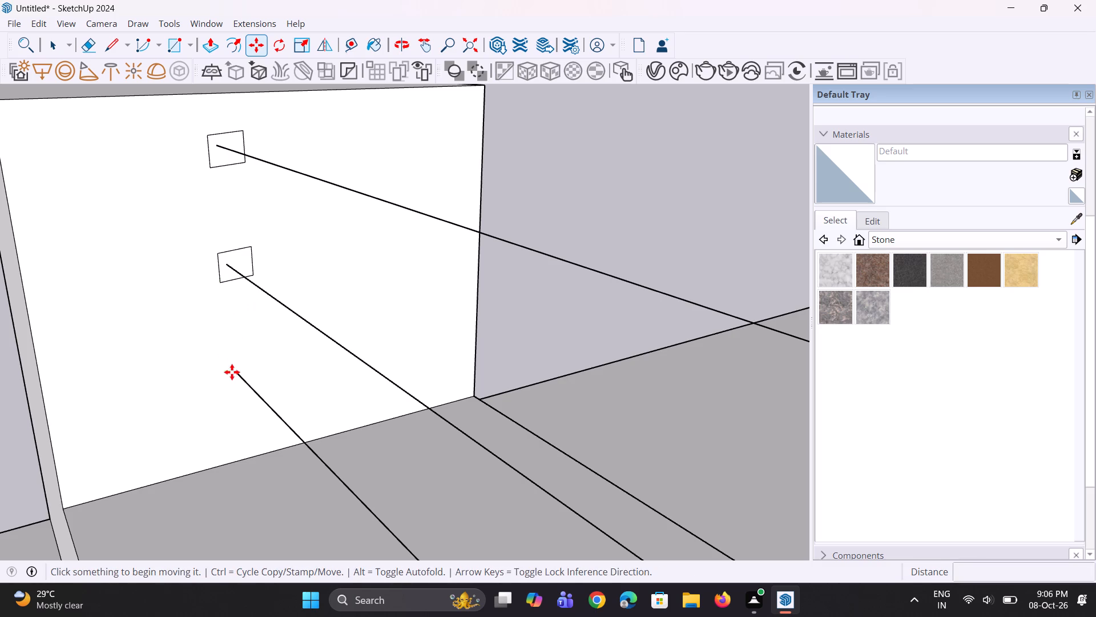
Copy the middle square about 8 3/4" down the post so it surrounds the end of the lowest line.
{"action": "key", "text": "space"}
{"action": "key", "text": "space"}
{"action": "left_click", "coordinate": [226, 274]}
{"action": "scroll", "coordinate": [226, 288], "scroll_direction": "up", "scroll_amount": 2}
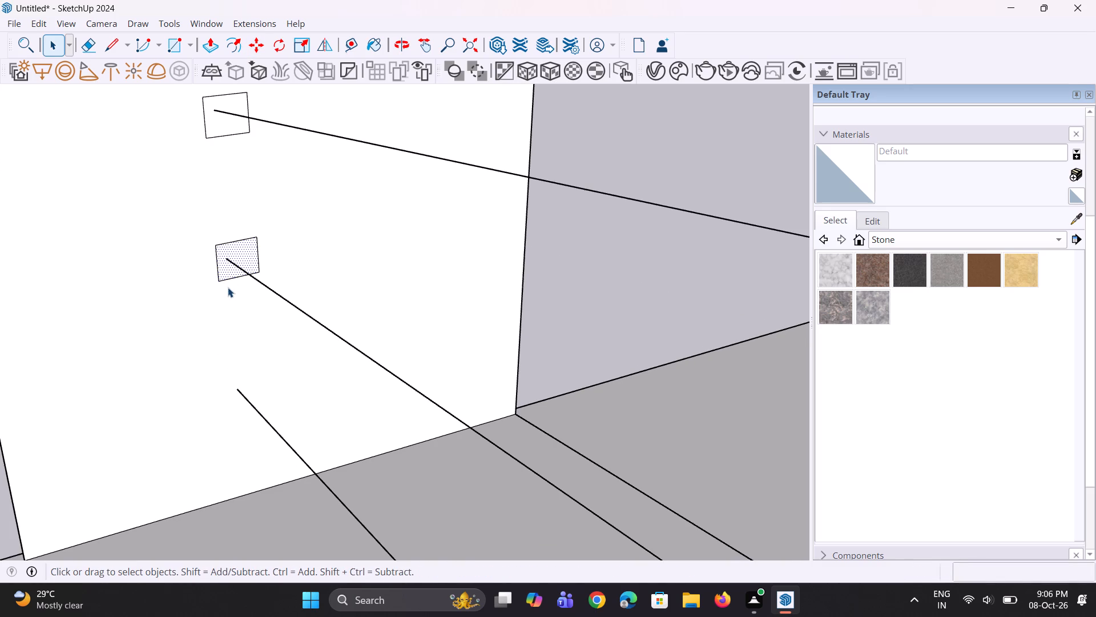
{"action": "key", "text": "m"}
{"action": "left_click", "coordinate": [223, 287]}
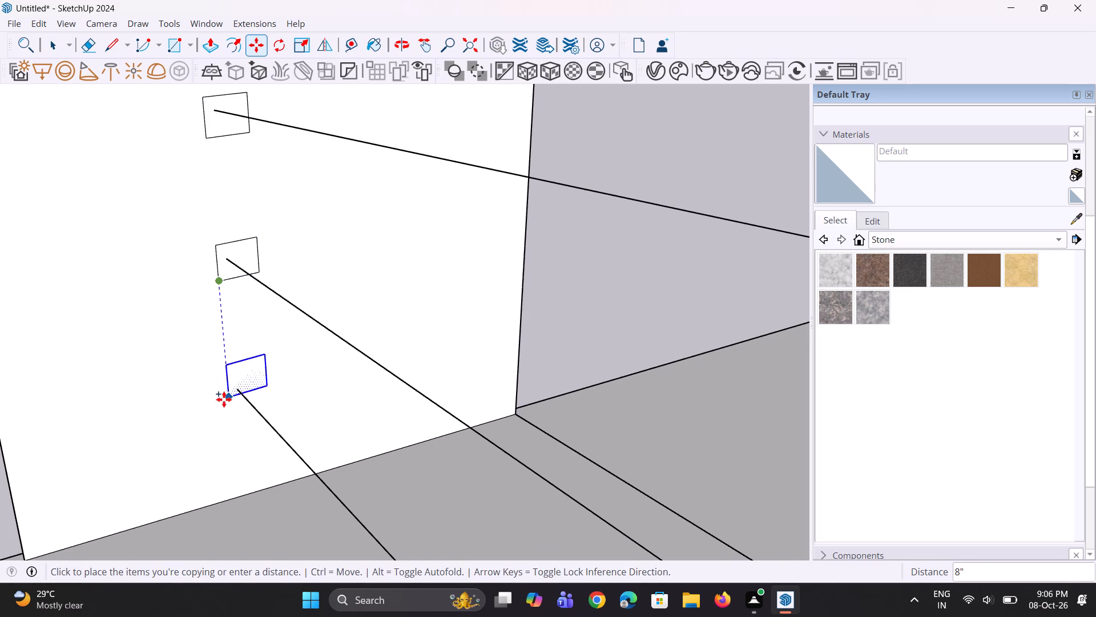
{"action": "left_click", "coordinate": [229, 408]}
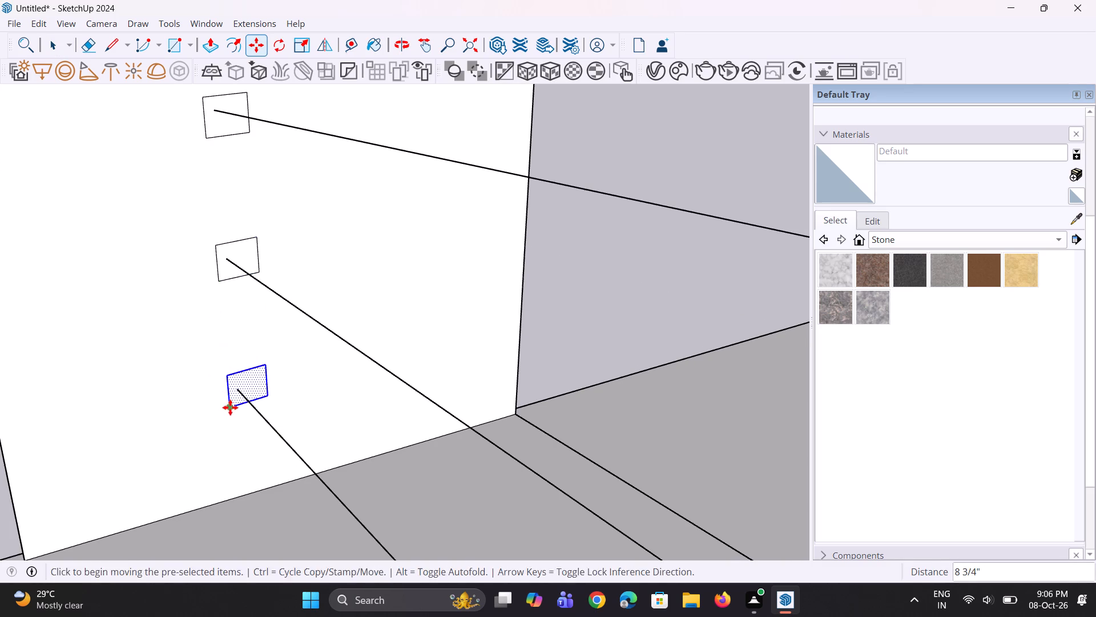
Move the lowest square horizontally toward the front by about 9/16" to centre it on its line's end.
{"action": "key", "text": "space"}
{"action": "middle_click_drag", "start_coordinate": [284, 390], "coordinate": [216, 370]}
{"action": "scroll", "coordinate": [221, 380], "scroll_direction": "up", "scroll_amount": 2}
{"action": "key", "text": "m"}
{"action": "scroll", "coordinate": [240, 384], "scroll_direction": "up", "scroll_amount": 4}
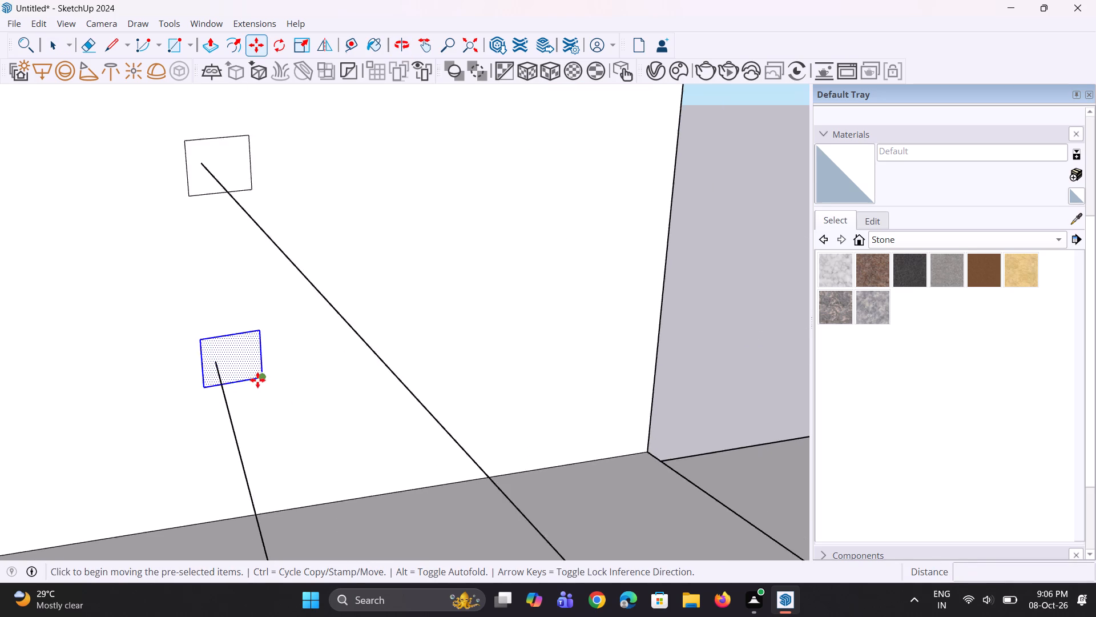
{"action": "scroll", "coordinate": [257, 380], "scroll_direction": "up", "scroll_amount": 1}
{"action": "left_click", "coordinate": [257, 379]}
{"action": "left_click", "coordinate": [249, 380]}
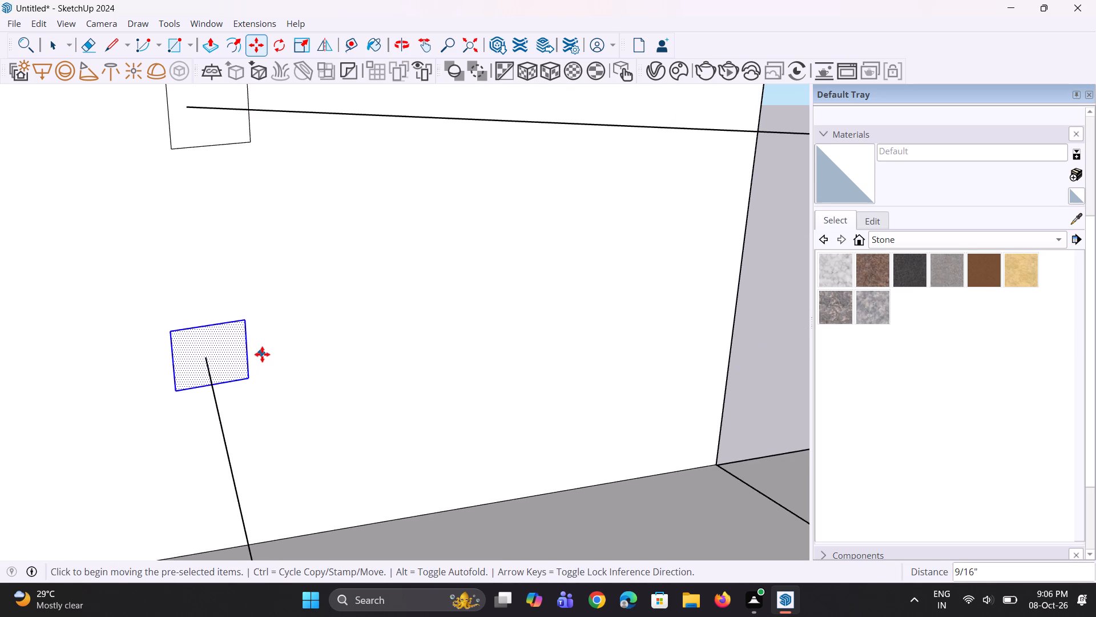
Move the middle square horizontally toward the front to centre it on the end of the middle line.
{"action": "key", "text": "space"}
{"action": "key", "text": "space"}
{"action": "left_click", "coordinate": [224, 142]}
{"action": "middle_click_drag", "start_coordinate": [219, 263], "coordinate": [172, 311]}
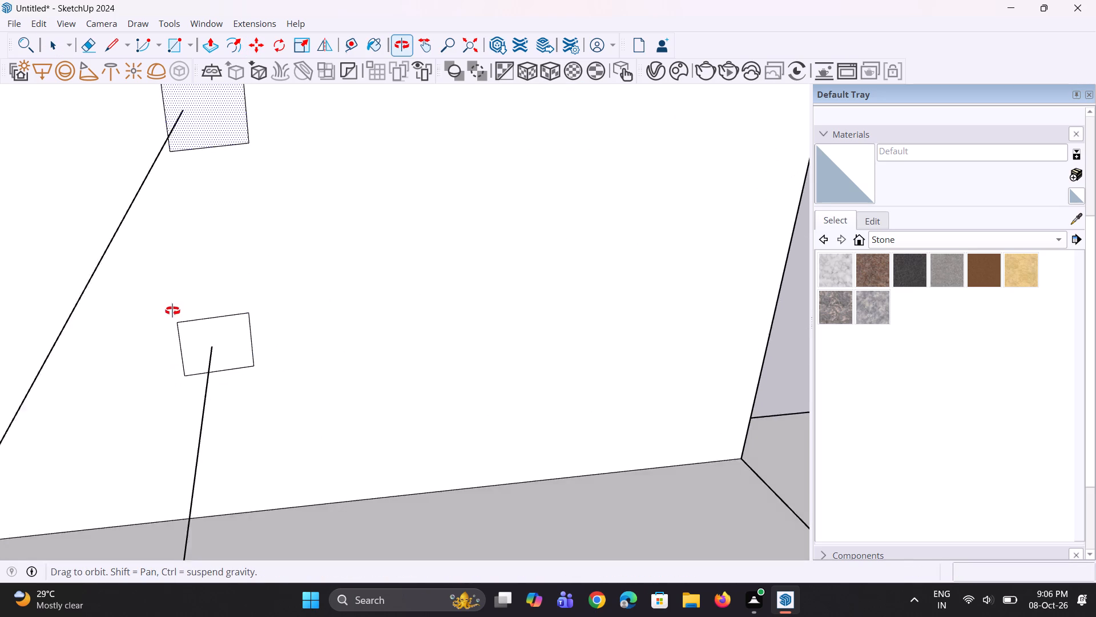
{"action": "middle_click_drag", "start_coordinate": [172, 311], "coordinate": [212, 274]}
{"action": "key", "text": "m"}
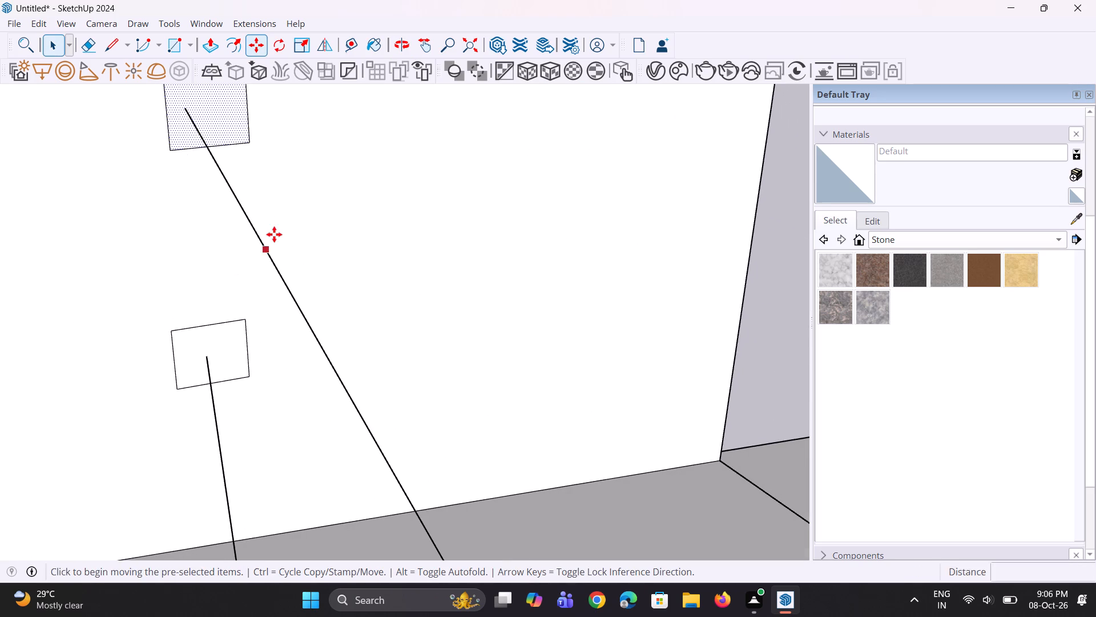
{"action": "scroll", "coordinate": [259, 189], "scroll_direction": "up", "scroll_amount": 1}
{"action": "left_click", "coordinate": [248, 135]}
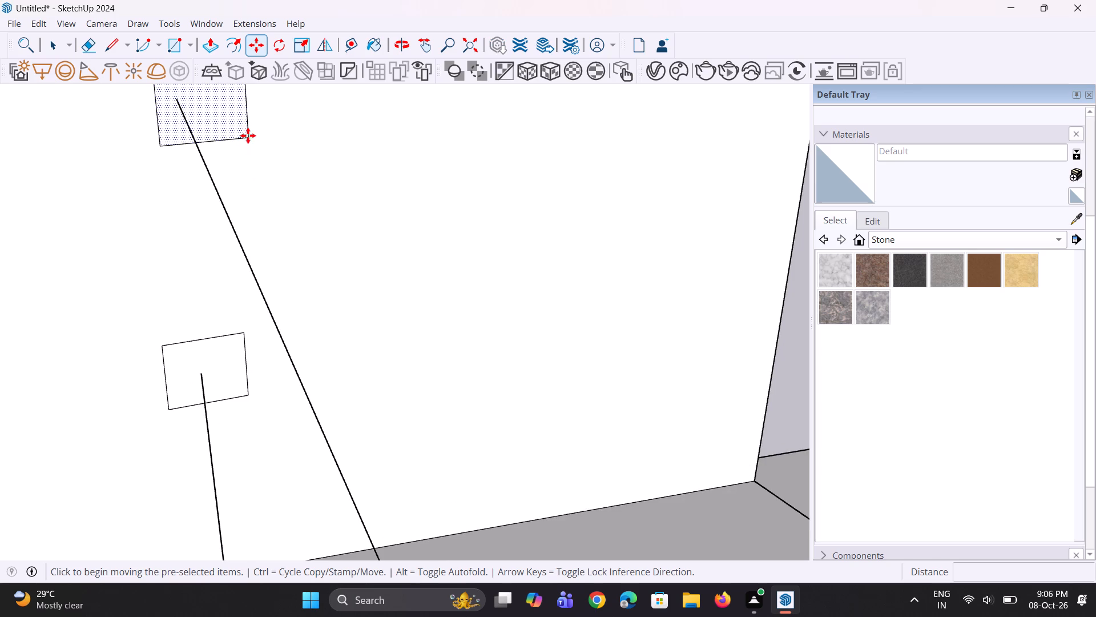
{"action": "left_click", "coordinate": [233, 141]}
Move the top square horizontally toward the front by about 9/16" to centre it on the top line's end.
{"action": "scroll", "coordinate": [250, 216], "scroll_direction": "down", "scroll_amount": 6}
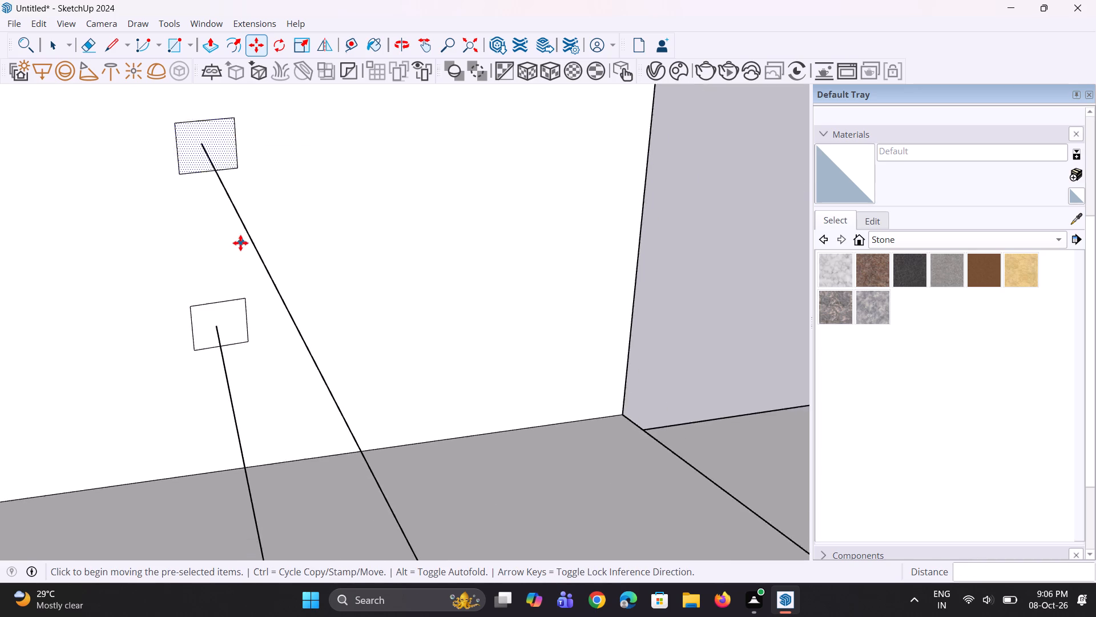
{"action": "scroll", "coordinate": [240, 243], "scroll_direction": "down", "scroll_amount": 4}
{"action": "middle_click_drag", "start_coordinate": [239, 244], "coordinate": [265, 231]}
{"action": "scroll", "coordinate": [274, 265], "scroll_direction": "down", "scroll_amount": 3}
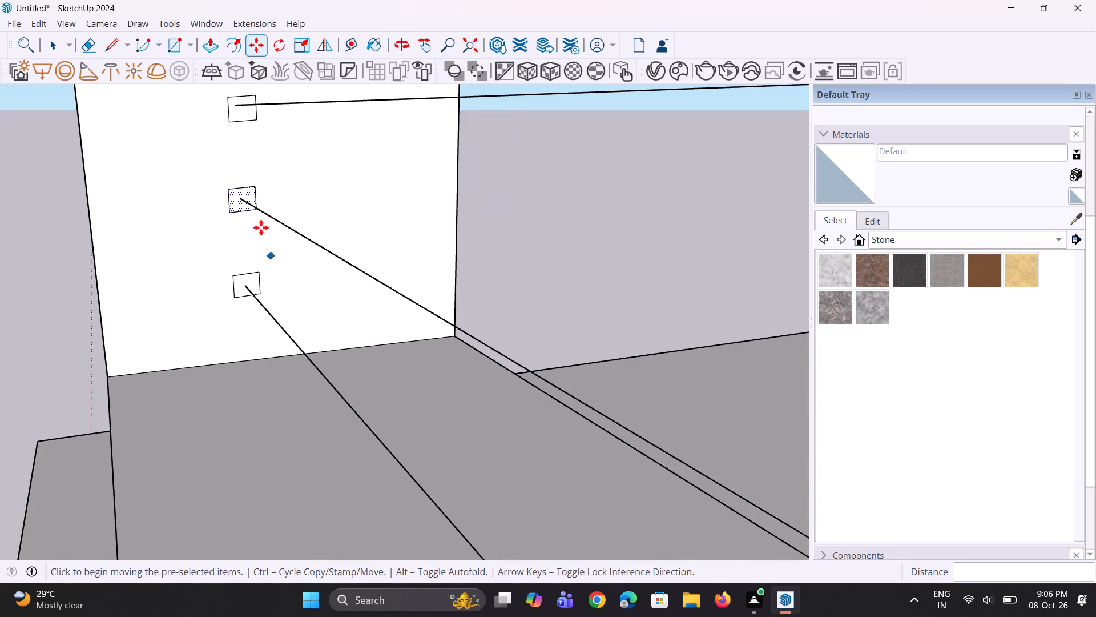
{"action": "middle_click_drag", "start_coordinate": [268, 254], "coordinate": [319, 294]}
{"action": "scroll", "coordinate": [215, 173], "scroll_direction": "up", "scroll_amount": 4}
{"action": "scroll", "coordinate": [224, 157], "scroll_direction": "down", "scroll_amount": 4}
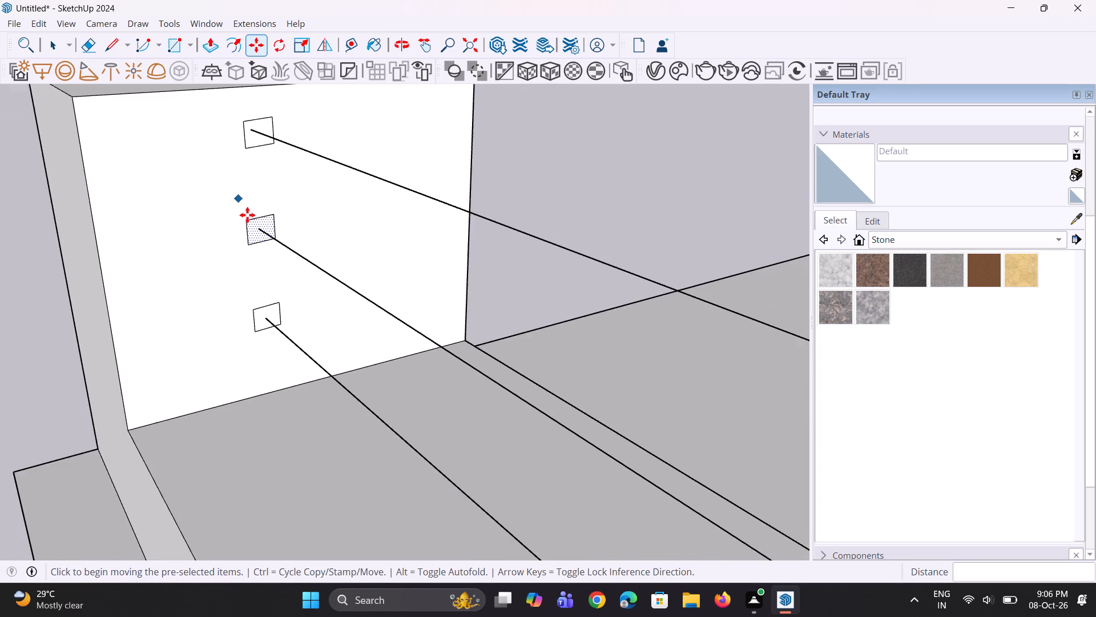
{"action": "middle_click_drag", "start_coordinate": [256, 219], "coordinate": [270, 222]}
{"action": "key", "text": "space"}
{"action": "key", "text": "space"}
{"action": "scroll", "coordinate": [236, 129], "scroll_direction": "up", "scroll_amount": 6}
{"action": "left_click", "coordinate": [267, 157]}
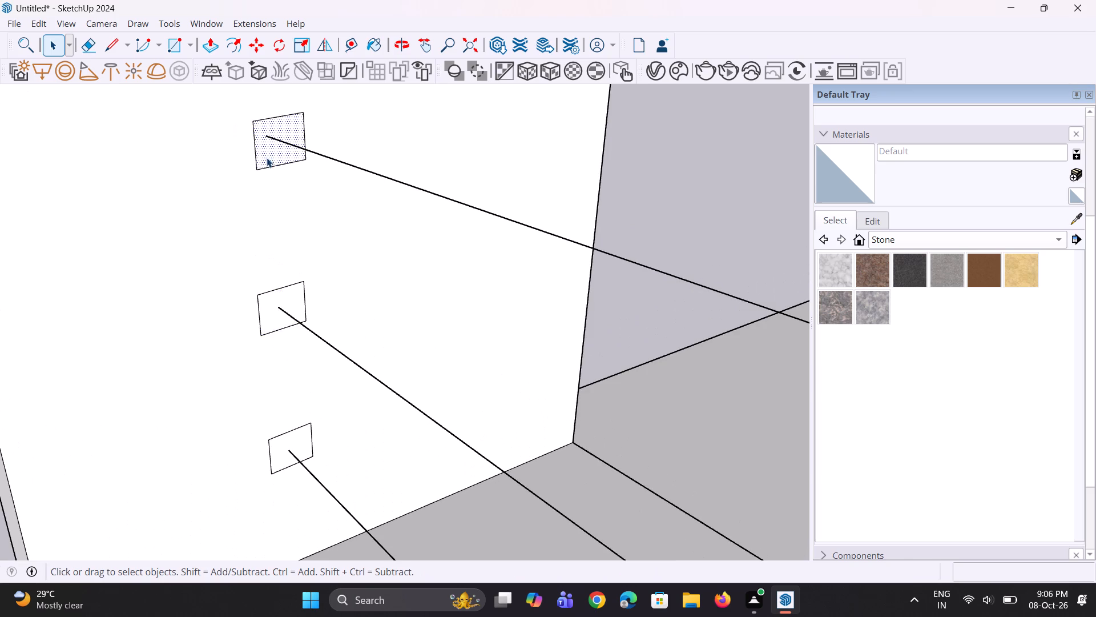
{"action": "scroll", "coordinate": [257, 161], "scroll_direction": "up", "scroll_amount": 3}
{"action": "key", "text": "m"}
{"action": "scroll", "coordinate": [257, 161], "scroll_direction": "up", "scroll_amount": 3}
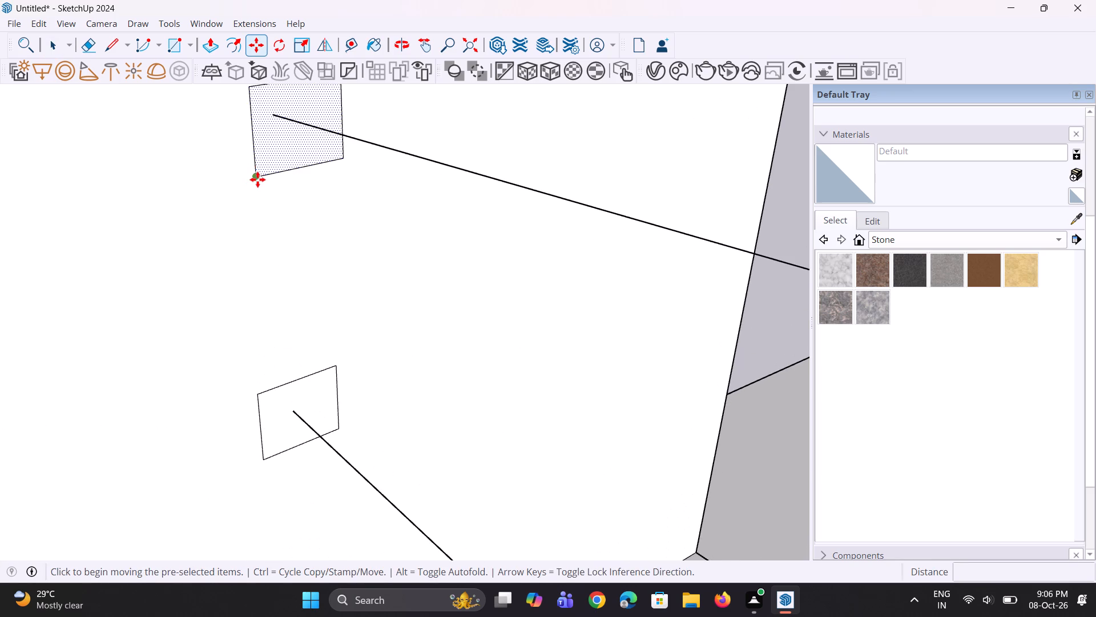
{"action": "left_click", "coordinate": [257, 179]}
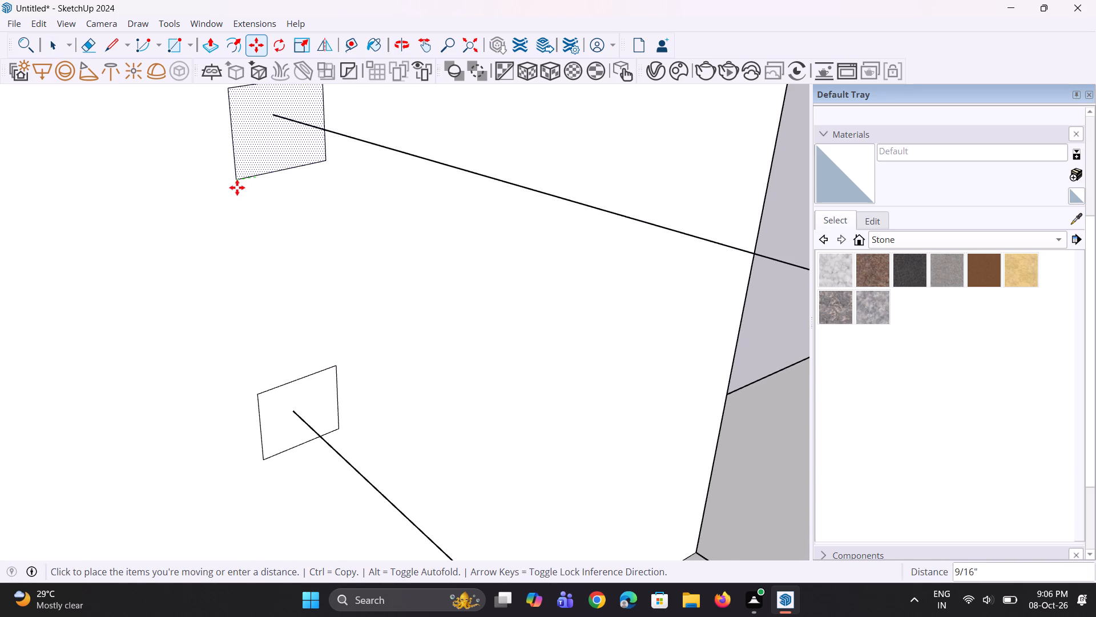
{"action": "left_click", "coordinate": [236, 187]}
Extrude the top square along the top horizontal line with Follow Me to form the upper railing bar.
{"action": "scroll", "coordinate": [262, 227], "scroll_direction": "down", "scroll_amount": 6}
{"action": "middle_click_drag", "start_coordinate": [270, 231], "coordinate": [286, 231]}
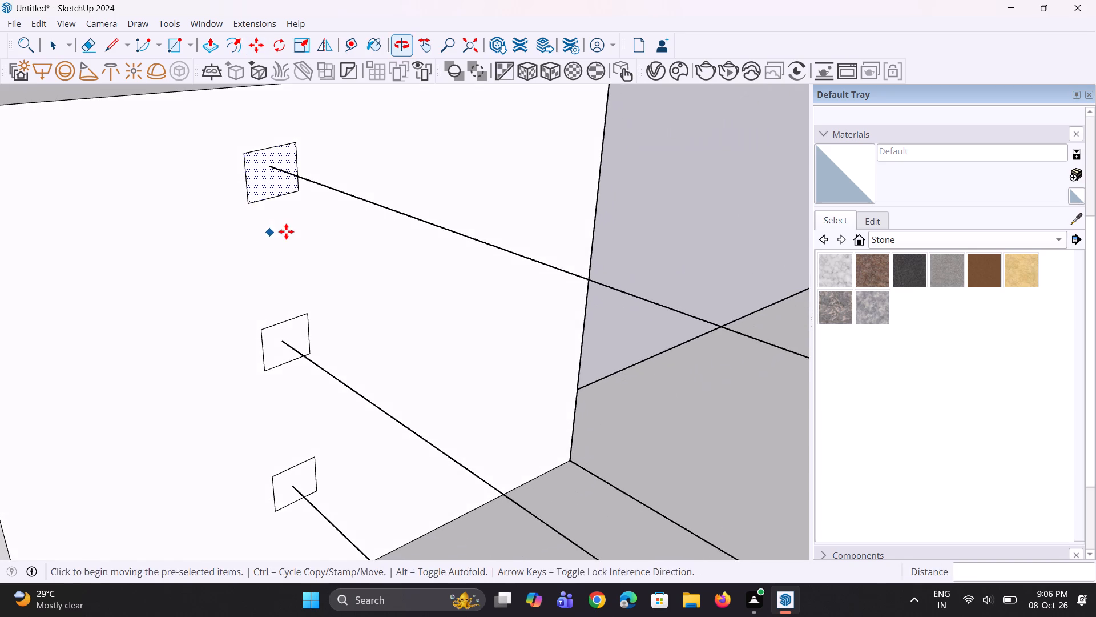
{"action": "key", "text": "space"}
{"action": "key", "text": "space"}
{"action": "scroll", "coordinate": [315, 213], "scroll_direction": "down", "scroll_amount": 9}
{"action": "middle_click_drag", "start_coordinate": [320, 215], "coordinate": [401, 222]}
{"action": "left_click", "coordinate": [487, 171]}
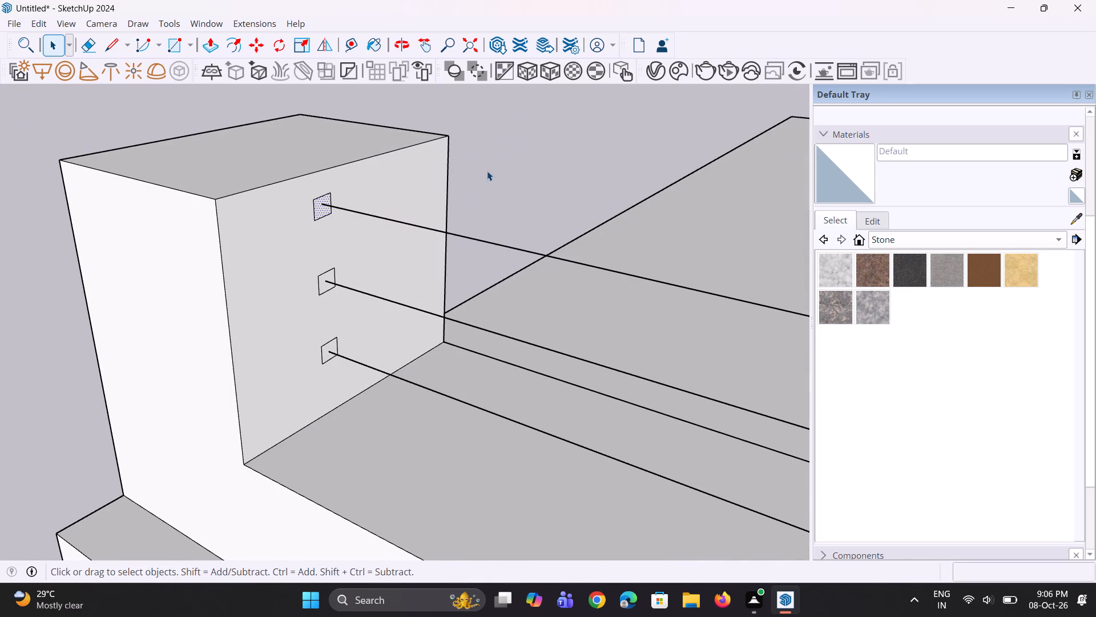
{"action": "left_click", "coordinate": [363, 214]}
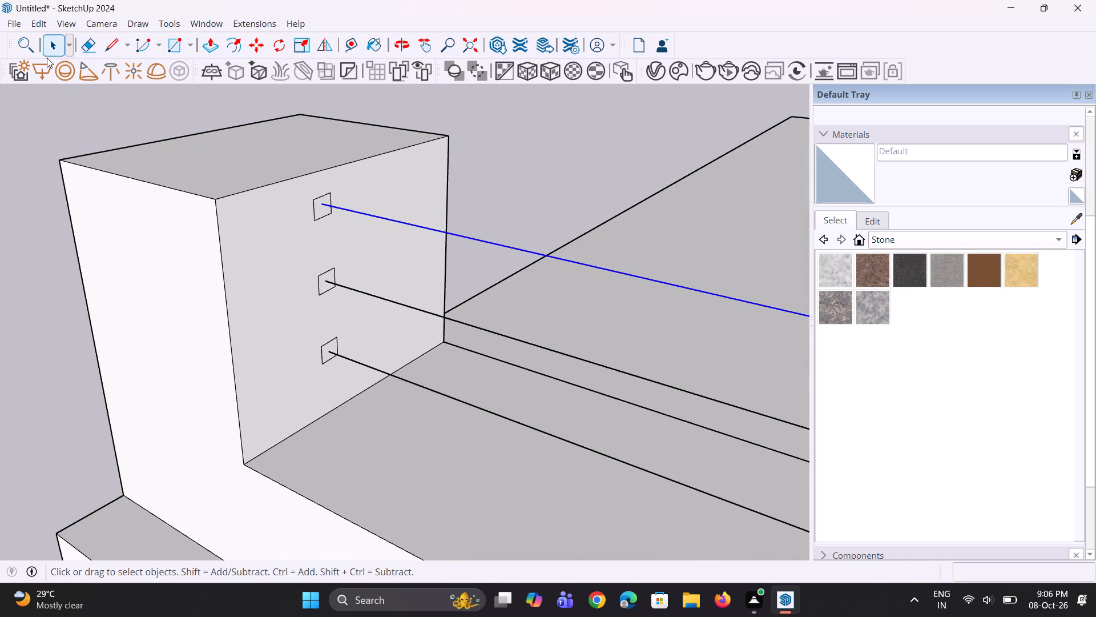
{"action": "left_click", "coordinate": [25, 50]}
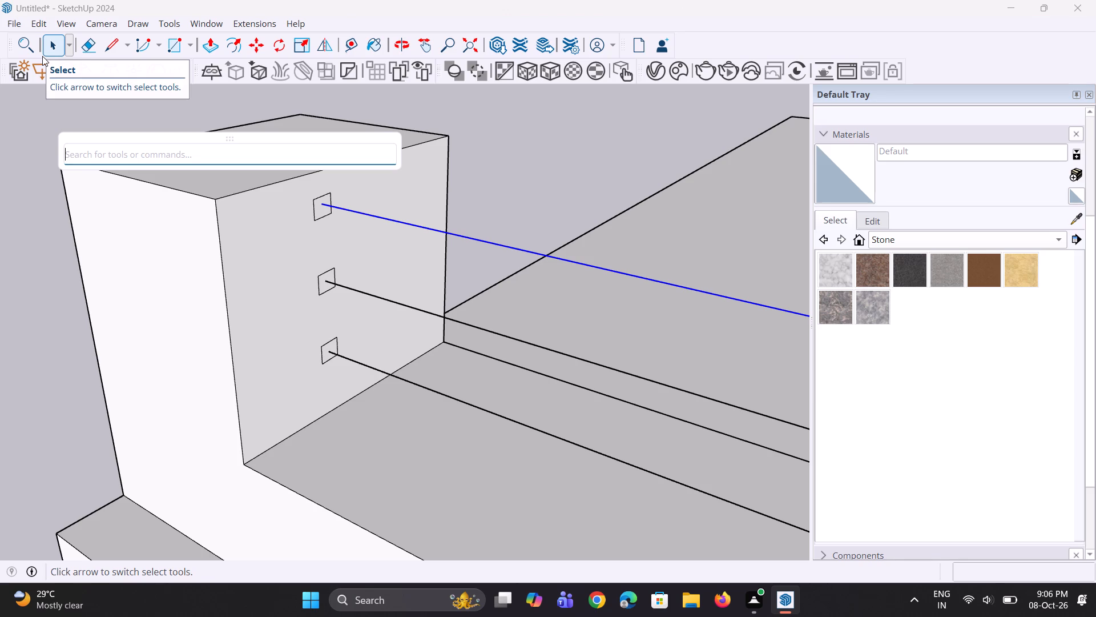
{"action": "type", "text": "foll"}
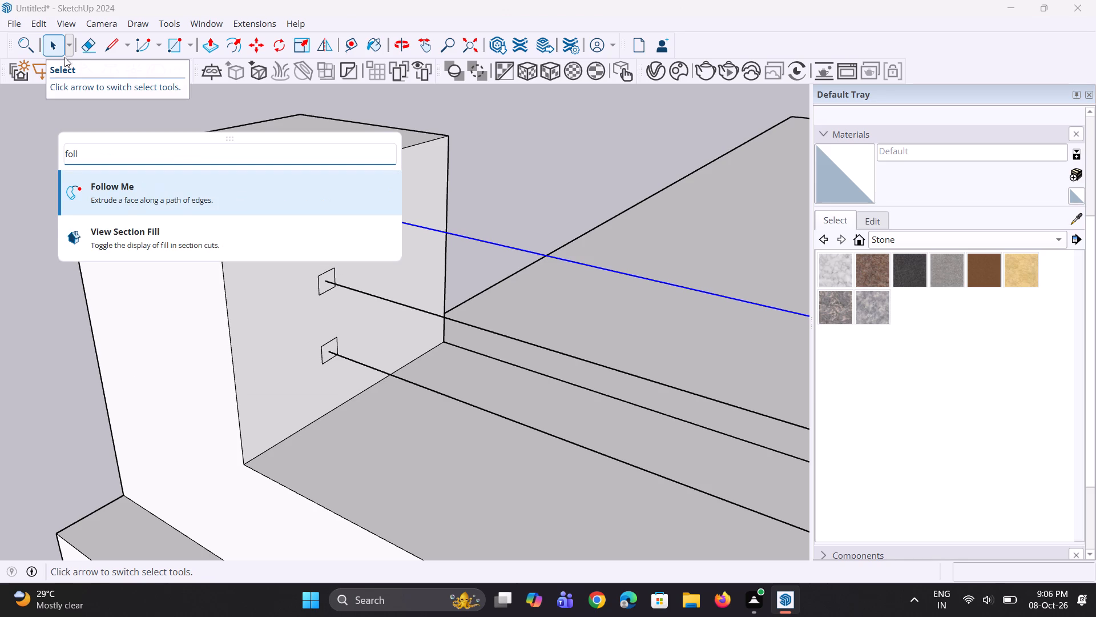
{"action": "left_click", "coordinate": [128, 192]}
{"action": "scroll", "coordinate": [304, 213], "scroll_direction": "up", "scroll_amount": 4}
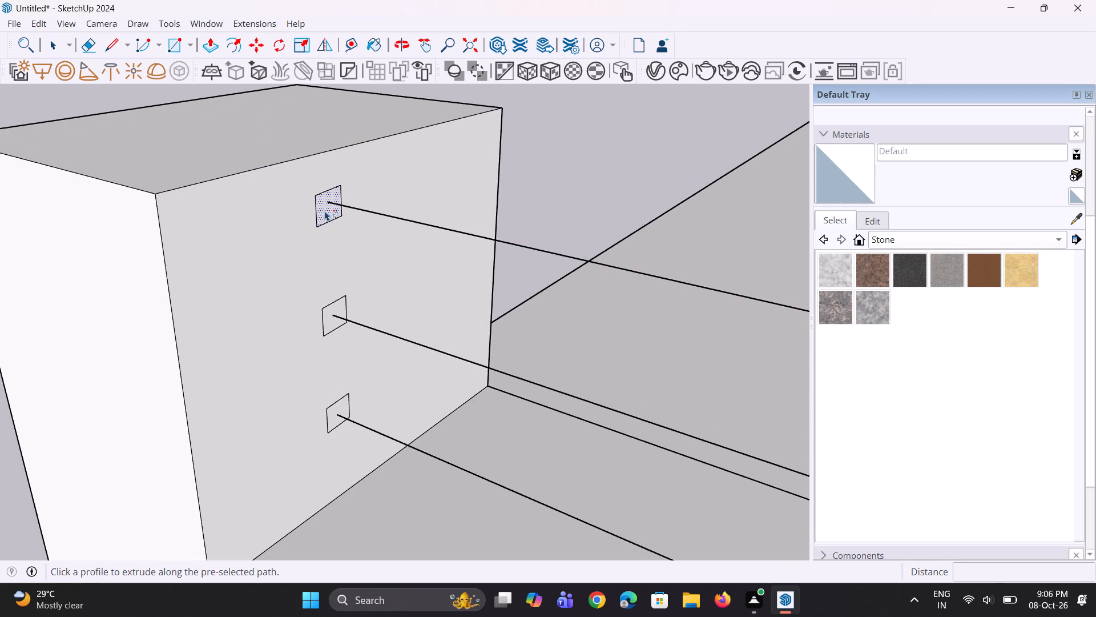
{"action": "left_click", "coordinate": [325, 211]}
Extrude the middle square along the middle horizontal line with Follow Me to form the second railing bar.
{"action": "scroll", "coordinate": [317, 226], "scroll_direction": "down", "scroll_amount": 13}
{"action": "middle_click_drag", "start_coordinate": [363, 252], "coordinate": [362, 250]}
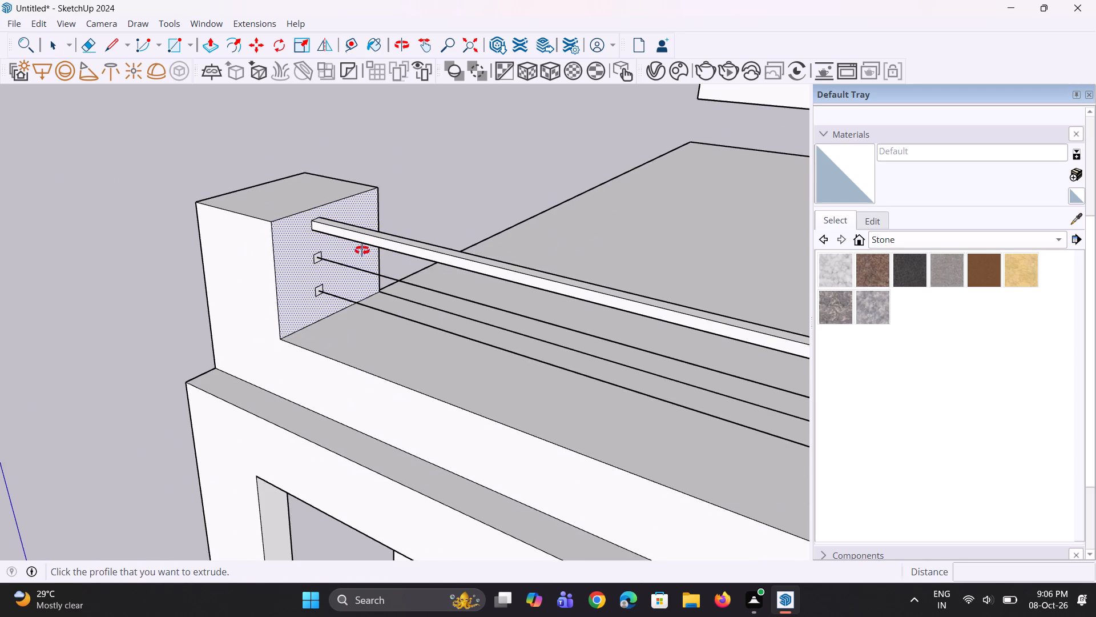
{"action": "middle_click_drag", "start_coordinate": [362, 250], "coordinate": [307, 215]}
{"action": "key", "text": "space"}
{"action": "key", "text": "space"}
{"action": "left_click", "coordinate": [336, 255]}
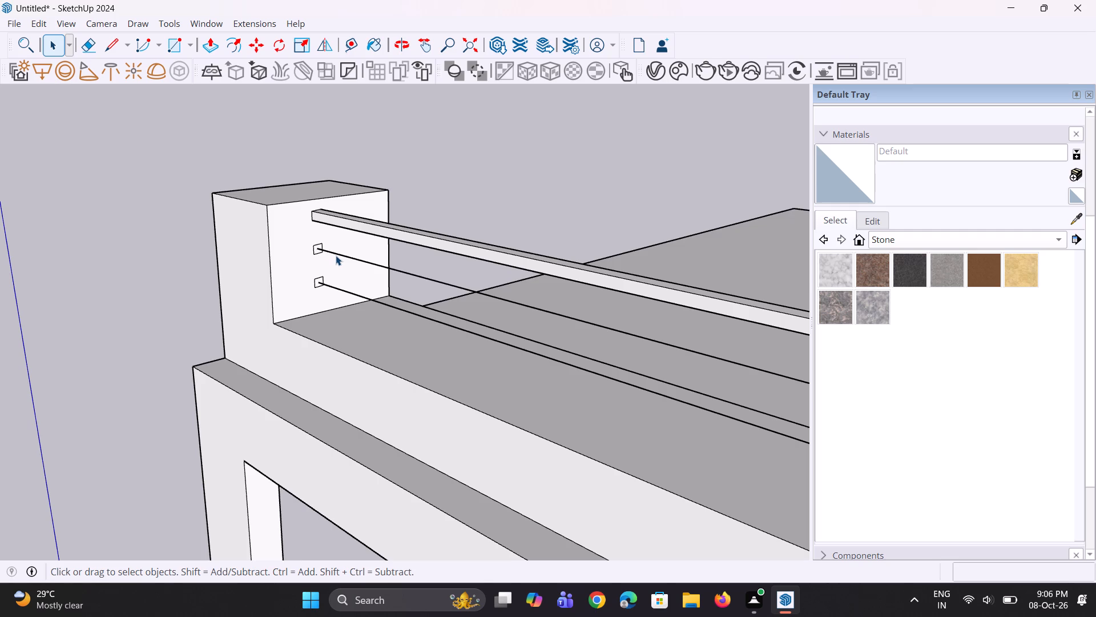
{"action": "scroll", "coordinate": [320, 255], "scroll_direction": "up", "scroll_amount": 2}
{"action": "left_click", "coordinate": [28, 58]}
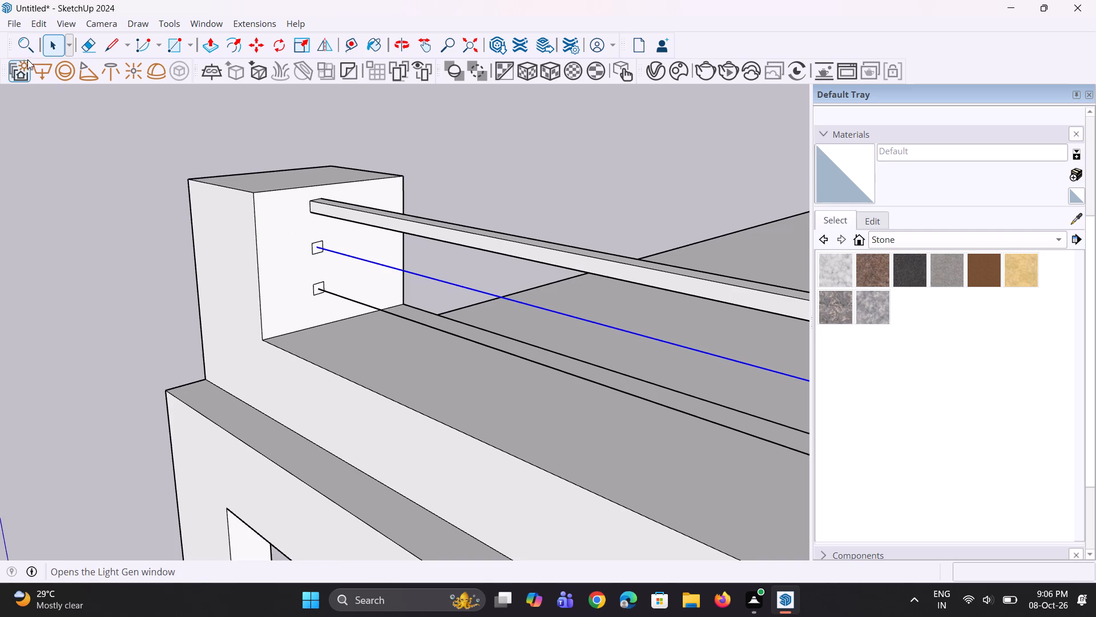
{"action": "left_click", "coordinate": [23, 51]}
{"action": "key", "text": "f"}
{"action": "type", "text": "ol"}
{"action": "key", "text": "l"}
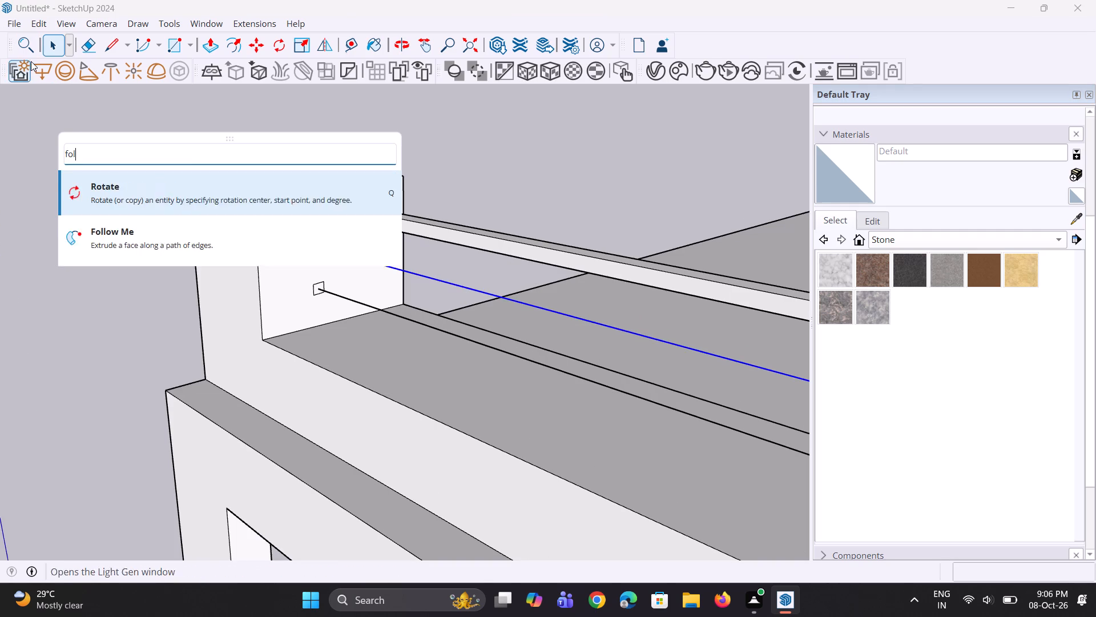
{"action": "left_click", "coordinate": [151, 189]}
{"action": "scroll", "coordinate": [301, 259], "scroll_direction": "up", "scroll_amount": 4}
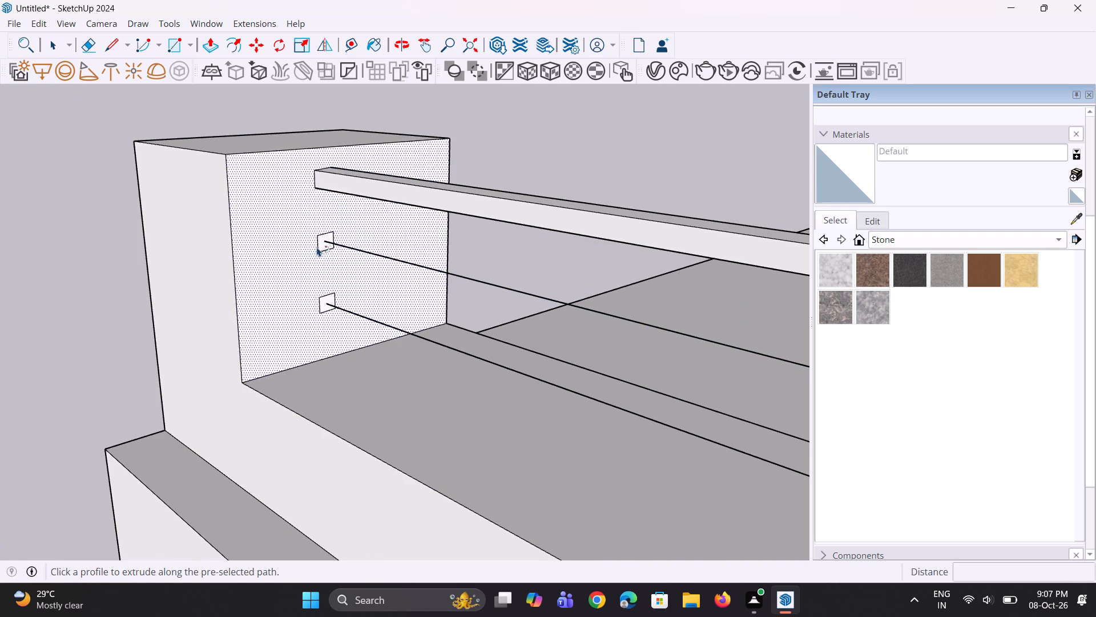
{"action": "scroll", "coordinate": [320, 244], "scroll_direction": "up", "scroll_amount": 2}
{"action": "left_click", "coordinate": [328, 247]}
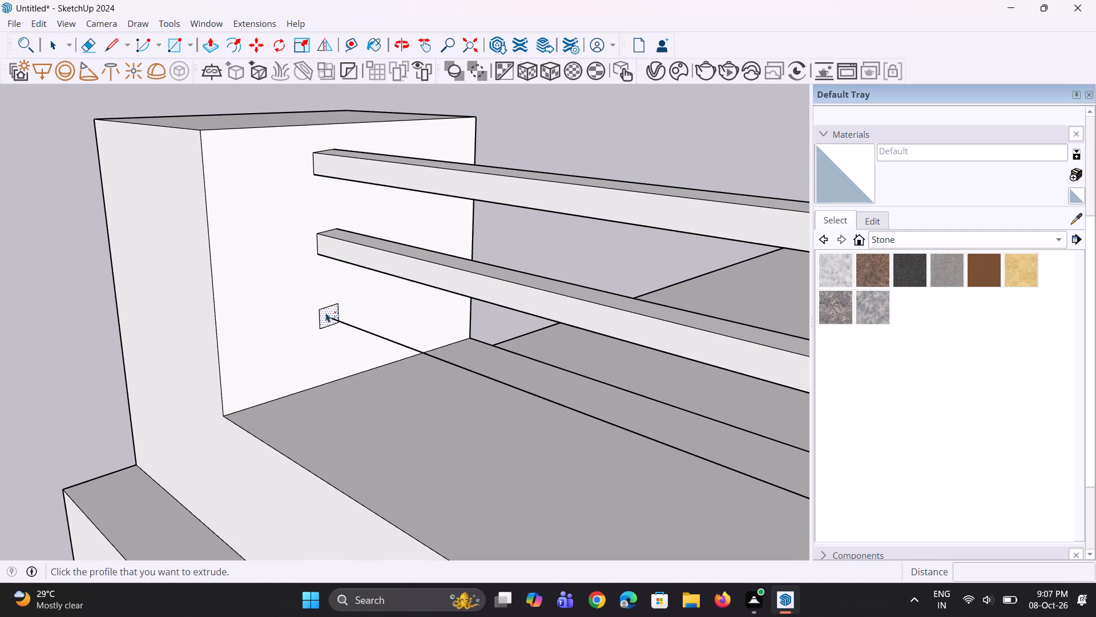
Extrude the lowest square along the bottom horizontal line with Follow Me to form the third railing bar.
{"action": "key", "text": "space"}
{"action": "key", "text": "space"}
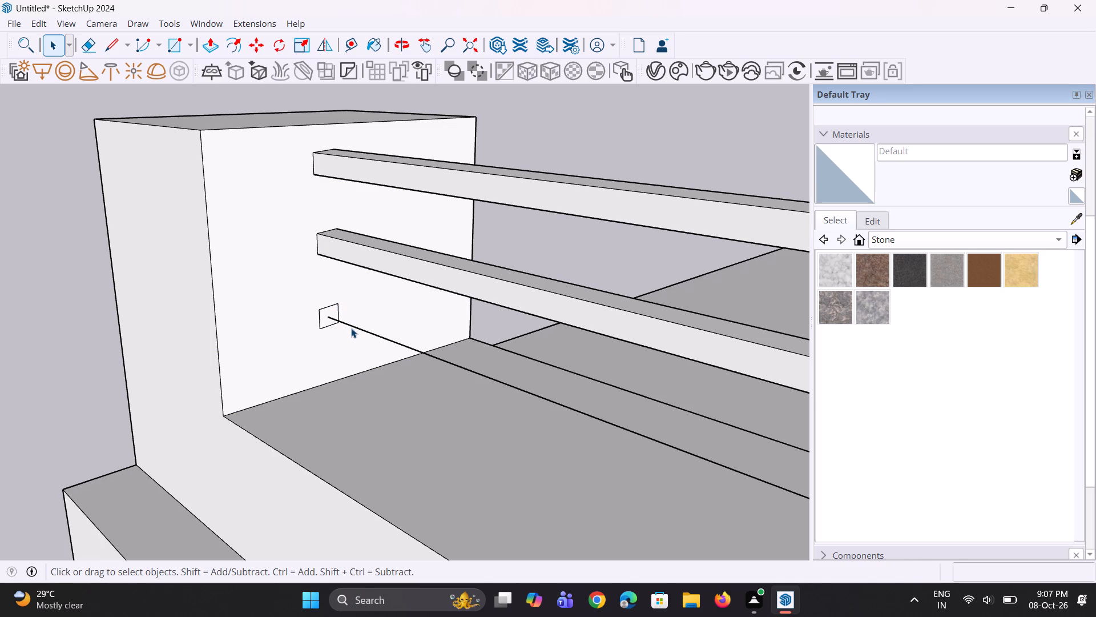
{"action": "left_click", "coordinate": [351, 328]}
{"action": "left_click", "coordinate": [16, 52]}
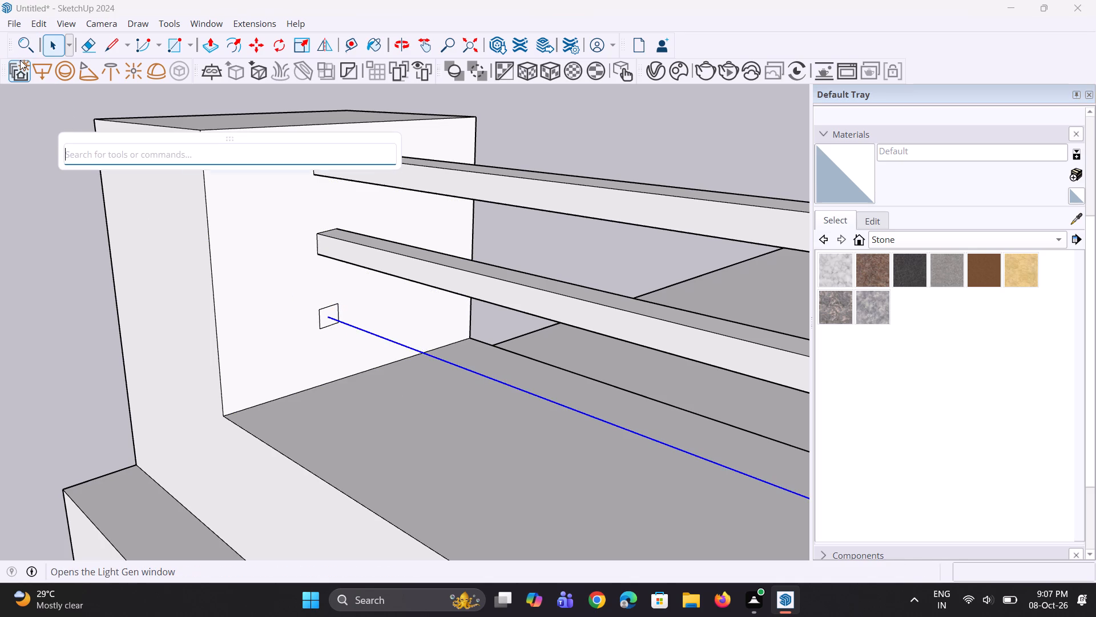
{"action": "key", "text": "f"}
{"action": "key", "text": "o"}
{"action": "key", "text": "l"}
{"action": "key", "text": "l"}
{"action": "left_click", "coordinate": [127, 186]}
{"action": "scroll", "coordinate": [295, 308], "scroll_direction": "up", "scroll_amount": 2}
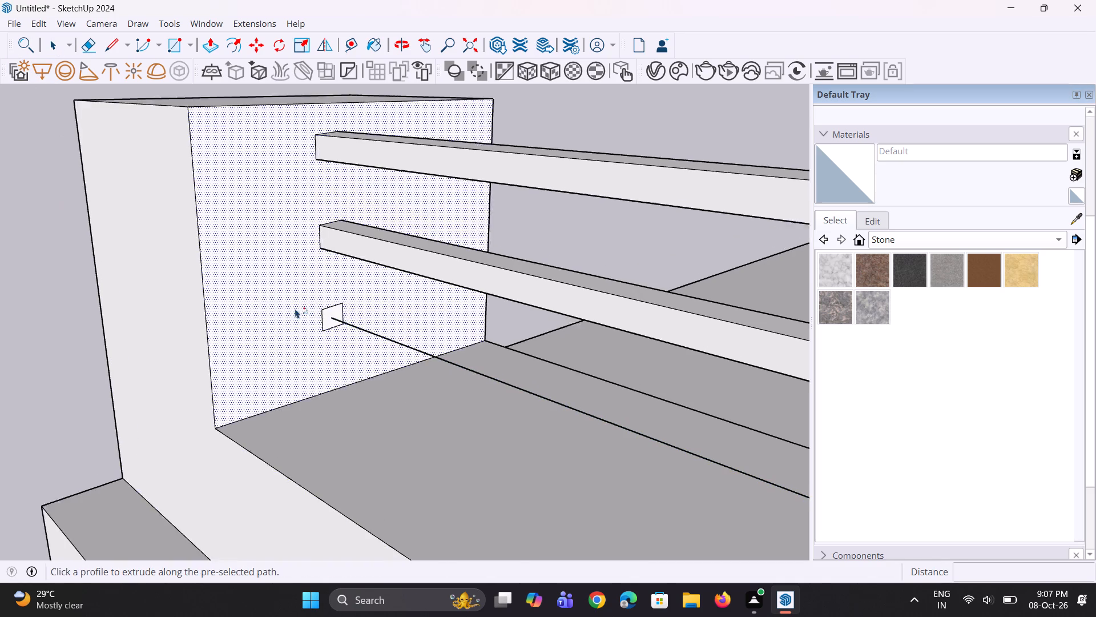
{"action": "scroll", "coordinate": [295, 308], "scroll_direction": "up", "scroll_amount": 2}
{"action": "left_click", "coordinate": [337, 331]}
{"action": "scroll", "coordinate": [305, 277], "scroll_direction": "down", "scroll_amount": 11}
{"action": "middle_click_drag", "start_coordinate": [271, 323], "coordinate": [553, 370]}
{"action": "scroll", "coordinate": [462, 276], "scroll_direction": "down", "scroll_amount": 12}
{"action": "middle_click_drag", "start_coordinate": [539, 311], "coordinate": [636, 270]}
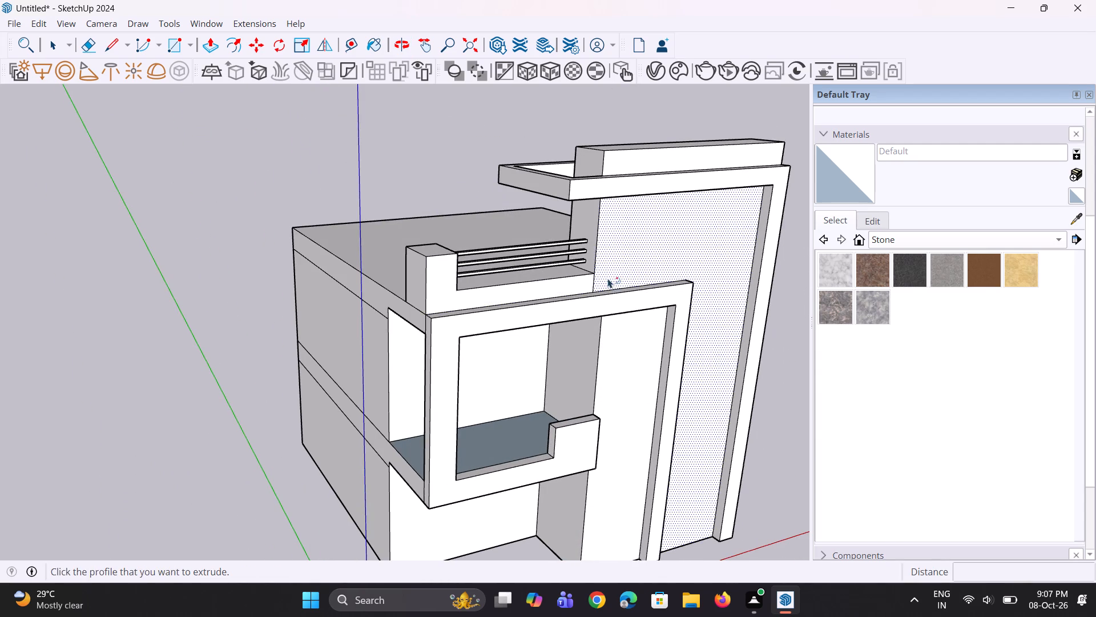
{"action": "key", "text": "space"}
{"action": "key", "text": "space"}
{"action": "left_click", "coordinate": [277, 291]}
Examine the three railing bars and the stepped parapet from the front and side.
{"action": "middle_click_drag", "start_coordinate": [395, 326], "coordinate": [193, 292]}
{"action": "scroll", "coordinate": [295, 294], "scroll_direction": "up", "scroll_amount": 3}
{"action": "middle_click_drag", "start_coordinate": [303, 282], "coordinate": [309, 308]}
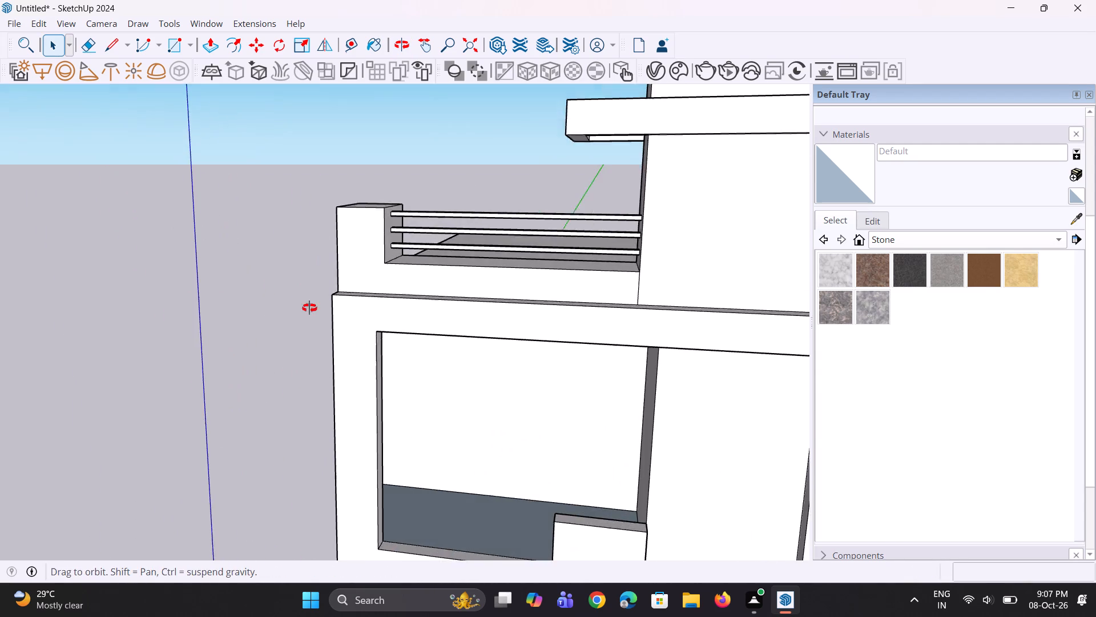
{"action": "middle_click_drag", "start_coordinate": [309, 308], "coordinate": [349, 376]}
{"action": "scroll", "coordinate": [362, 306], "scroll_direction": "up", "scroll_amount": 4}
{"action": "middle_click_drag", "start_coordinate": [363, 290], "coordinate": [495, 283]}
{"action": "scroll", "coordinate": [365, 291], "scroll_direction": "down", "scroll_amount": 6}
{"action": "middle_click_drag", "start_coordinate": [360, 294], "coordinate": [428, 273]}
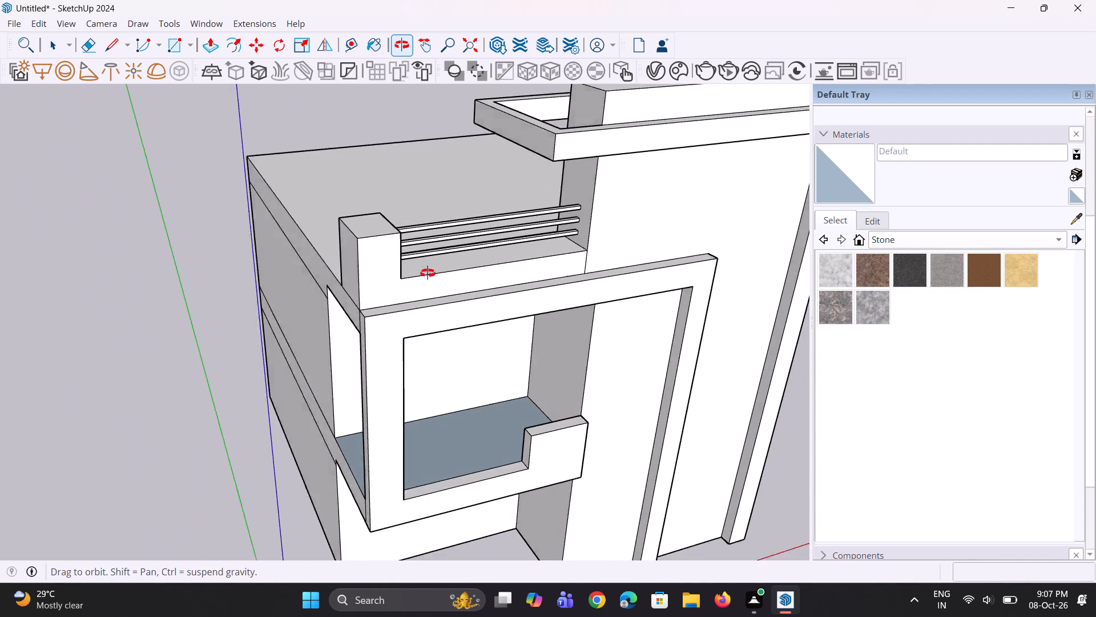
{"action": "middle_click_drag", "start_coordinate": [428, 273], "coordinate": [456, 259]}
{"action": "middle_click_drag", "start_coordinate": [425, 266], "coordinate": [205, 301]}
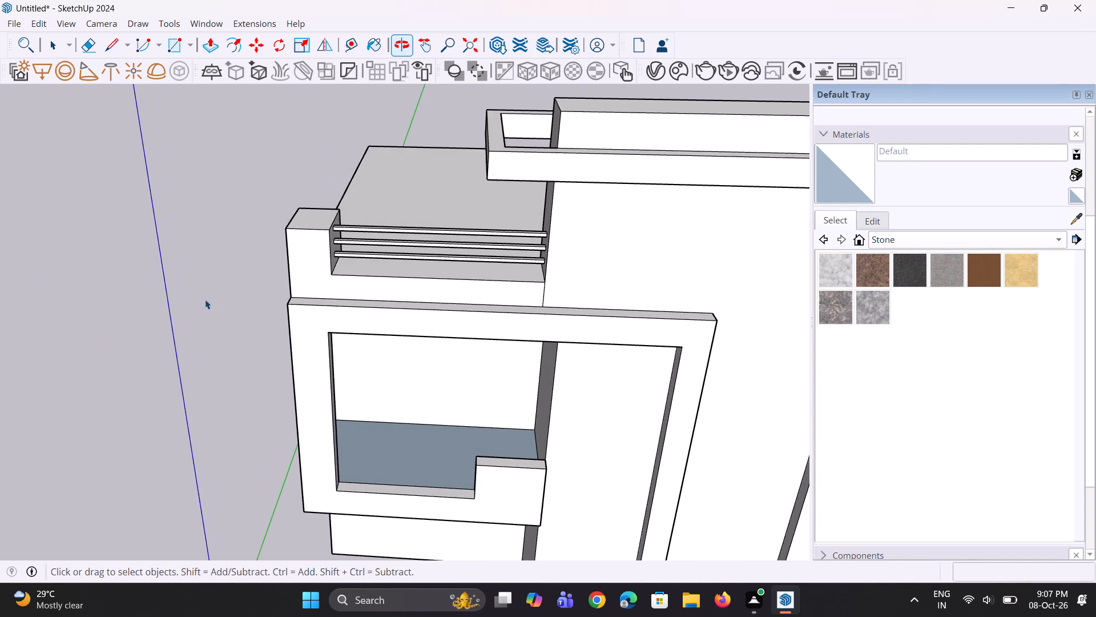
{"action": "middle_click_drag", "start_coordinate": [299, 293], "coordinate": [227, 314]}
{"action": "middle_click_drag", "start_coordinate": [337, 261], "coordinate": [666, 323]}
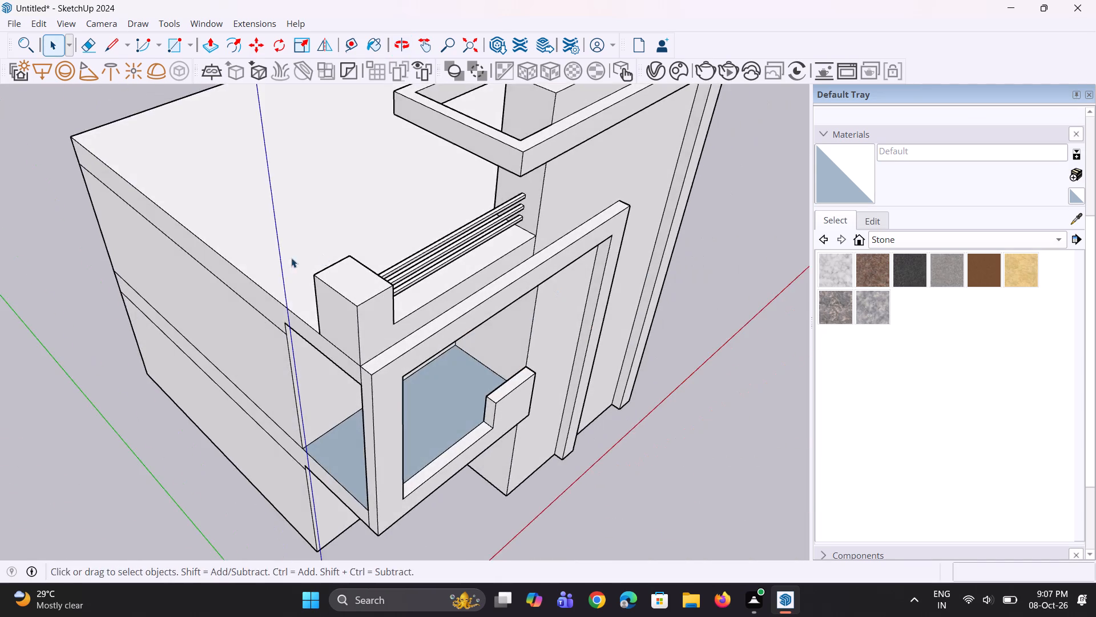
Push the roof-side face of the stepped parapet toward the front by about 4 1/2" to thin the parapet.
{"action": "middle_click_drag", "start_coordinate": [286, 259], "coordinate": [540, 229]}
{"action": "middle_click_drag", "start_coordinate": [378, 245], "coordinate": [476, 263]}
{"action": "scroll", "coordinate": [498, 261], "scroll_direction": "up", "scroll_amount": 3}
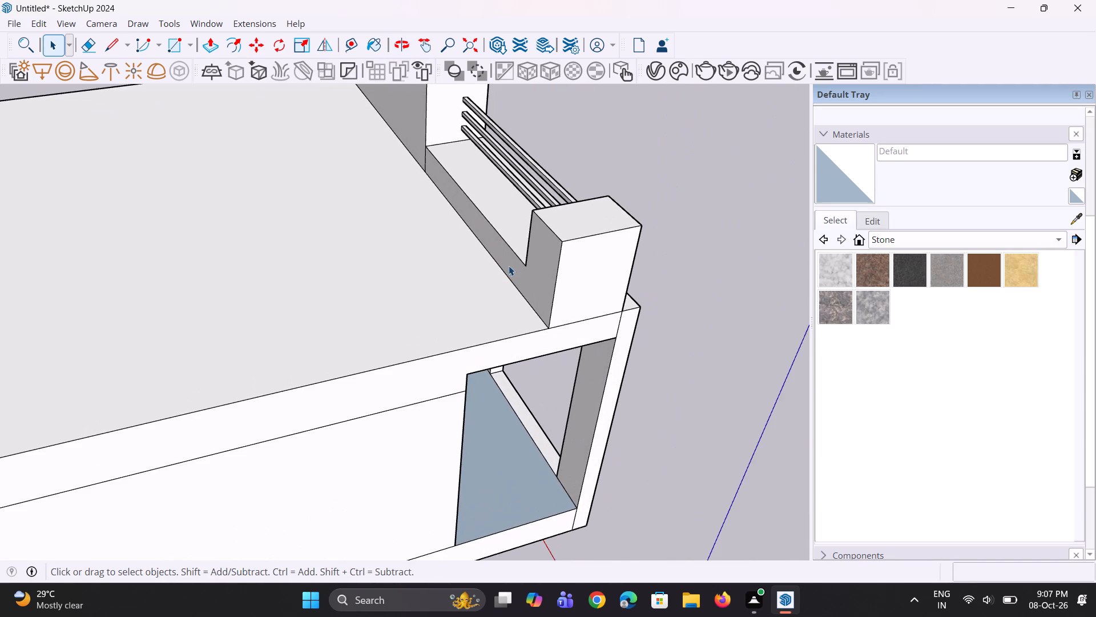
{"action": "key", "text": "p"}
{"action": "left_click", "coordinate": [530, 282]}
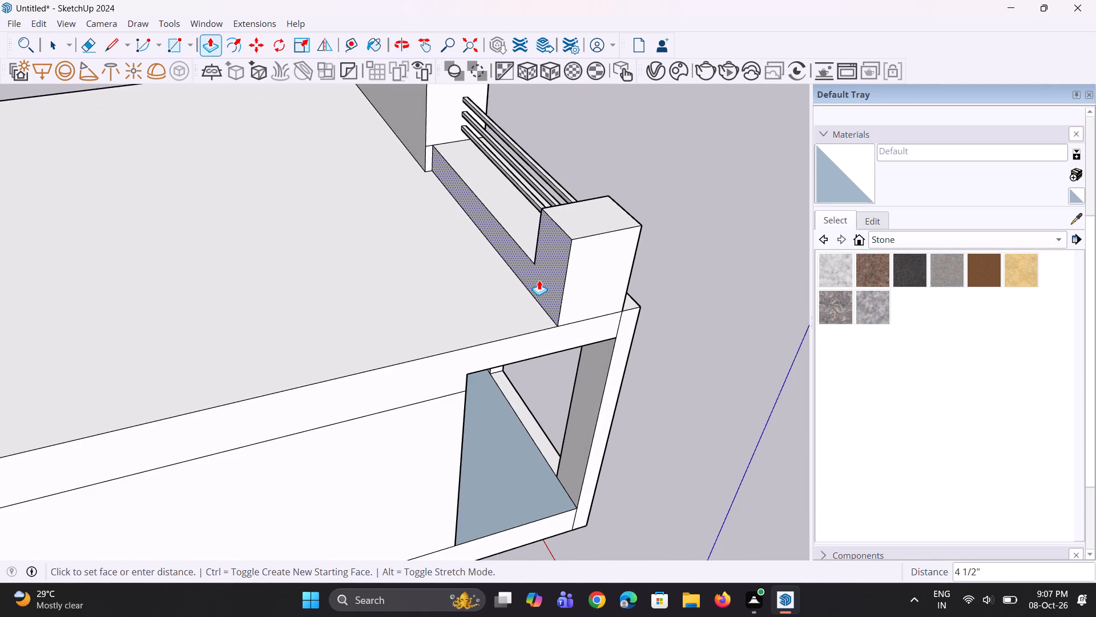
{"action": "left_click", "coordinate": [539, 280]}
{"action": "key", "text": "space"}
{"action": "key", "text": "space"}
{"action": "left_click", "coordinate": [668, 269]}
Examine the railing, the parapet and the front facade frames from the front.
{"action": "middle_click_drag", "start_coordinate": [676, 279], "coordinate": [122, 243]}
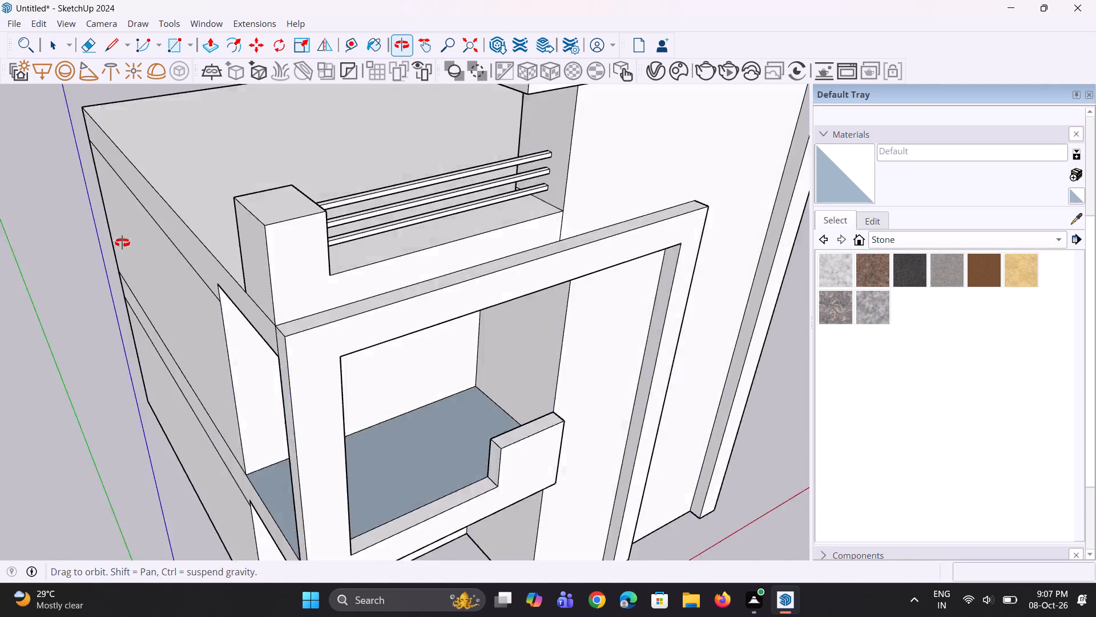
{"action": "middle_click_drag", "start_coordinate": [122, 243], "coordinate": [90, 243]}
{"action": "scroll", "coordinate": [178, 244], "scroll_direction": "up", "scroll_amount": 3}
{"action": "middle_click_drag", "start_coordinate": [209, 217], "coordinate": [187, 174]}
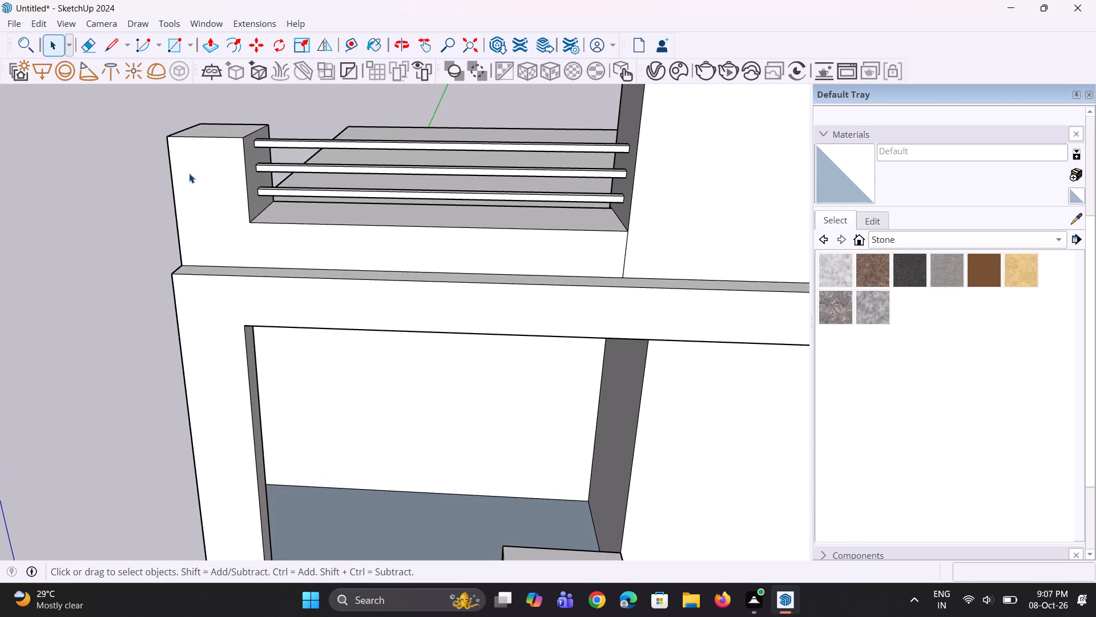
{"action": "scroll", "coordinate": [280, 203], "scroll_direction": "up", "scroll_amount": 1}
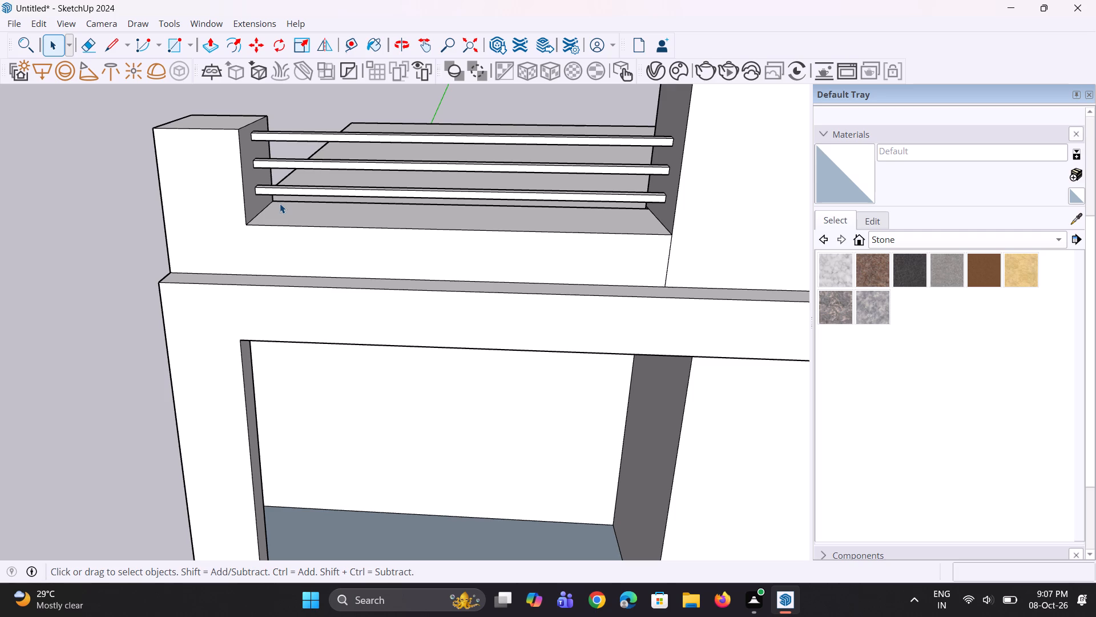
{"action": "scroll", "coordinate": [271, 250], "scroll_direction": "down", "scroll_amount": 6}
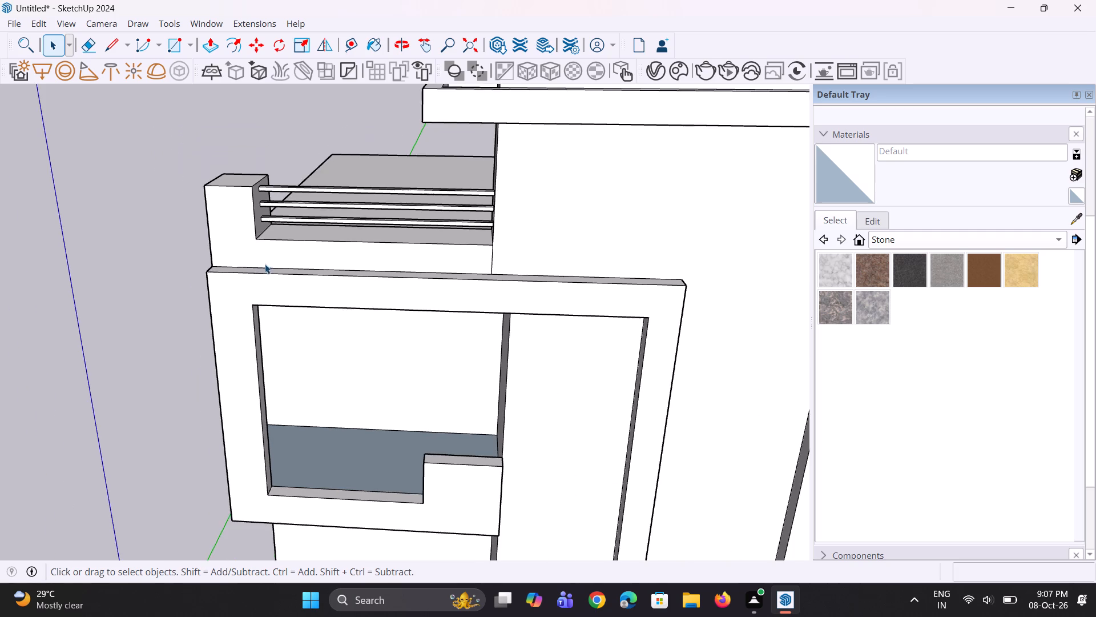
{"action": "middle_click_drag", "start_coordinate": [240, 275], "coordinate": [237, 249]}
{"action": "scroll", "coordinate": [237, 331], "scroll_direction": "down", "scroll_amount": 7}
{"action": "middle_click_drag", "start_coordinate": [285, 394], "coordinate": [285, 364]}
Draw a narrow rectangle about 7' 4" long on the top face of the low balcony wall.
{"action": "scroll", "coordinate": [253, 388], "scroll_direction": "up", "scroll_amount": 3}
{"action": "middle_click_drag", "start_coordinate": [253, 417], "coordinate": [243, 463]}
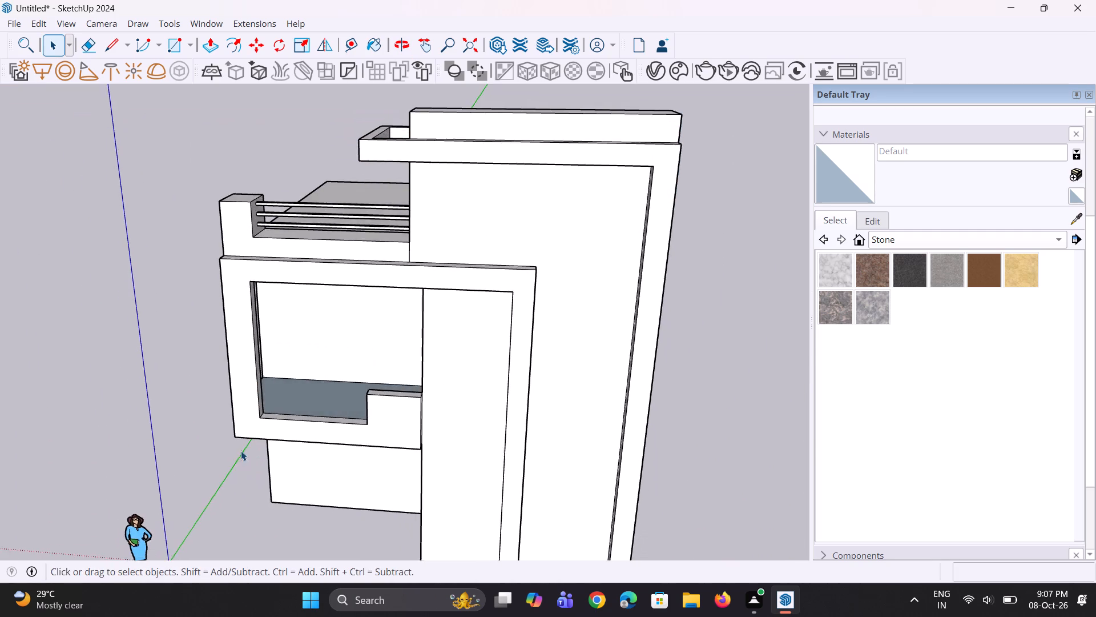
{"action": "scroll", "coordinate": [256, 418], "scroll_direction": "up", "scroll_amount": 4}
{"action": "middle_click_drag", "start_coordinate": [265, 431], "coordinate": [243, 461]}
{"action": "scroll", "coordinate": [269, 425], "scroll_direction": "up", "scroll_amount": 3}
{"action": "middle_click_drag", "start_coordinate": [275, 415], "coordinate": [264, 399]}
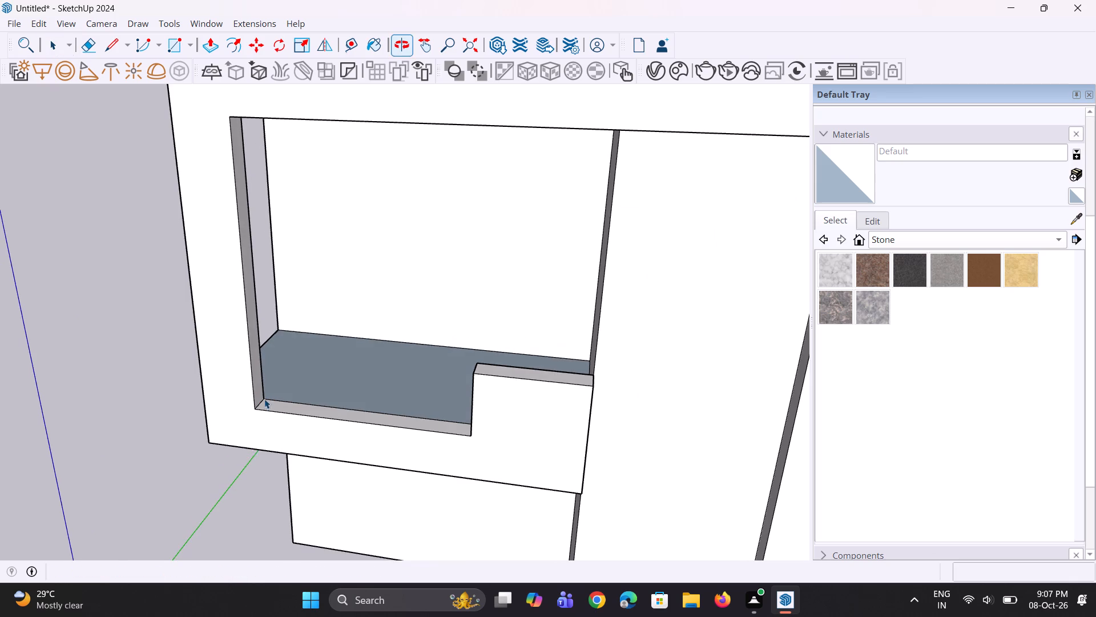
{"action": "scroll", "coordinate": [266, 407], "scroll_direction": "up", "scroll_amount": 3}
{"action": "middle_click_drag", "start_coordinate": [268, 408], "coordinate": [285, 421]}
{"action": "scroll", "coordinate": [283, 414], "scroll_direction": "up", "scroll_amount": 1}
{"action": "key", "text": "r"}
{"action": "middle_click_drag", "start_coordinate": [284, 415], "coordinate": [296, 450]}
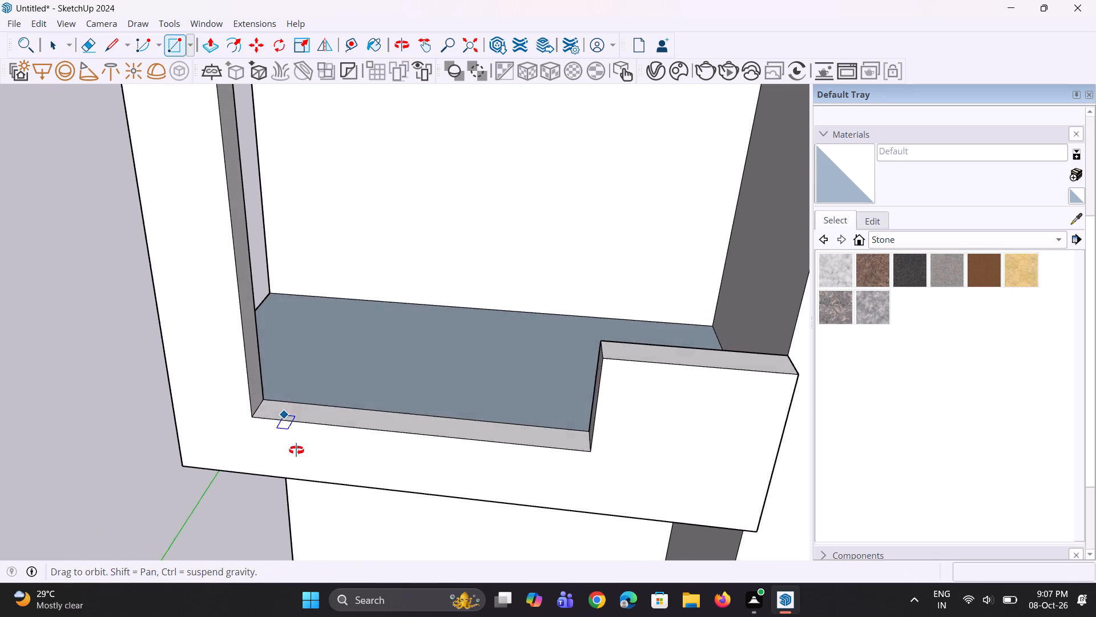
{"action": "middle_click_drag", "start_coordinate": [296, 450], "coordinate": [297, 451]}
{"action": "scroll", "coordinate": [288, 416], "scroll_direction": "up", "scroll_amount": 5}
{"action": "left_click", "coordinate": [270, 409]}
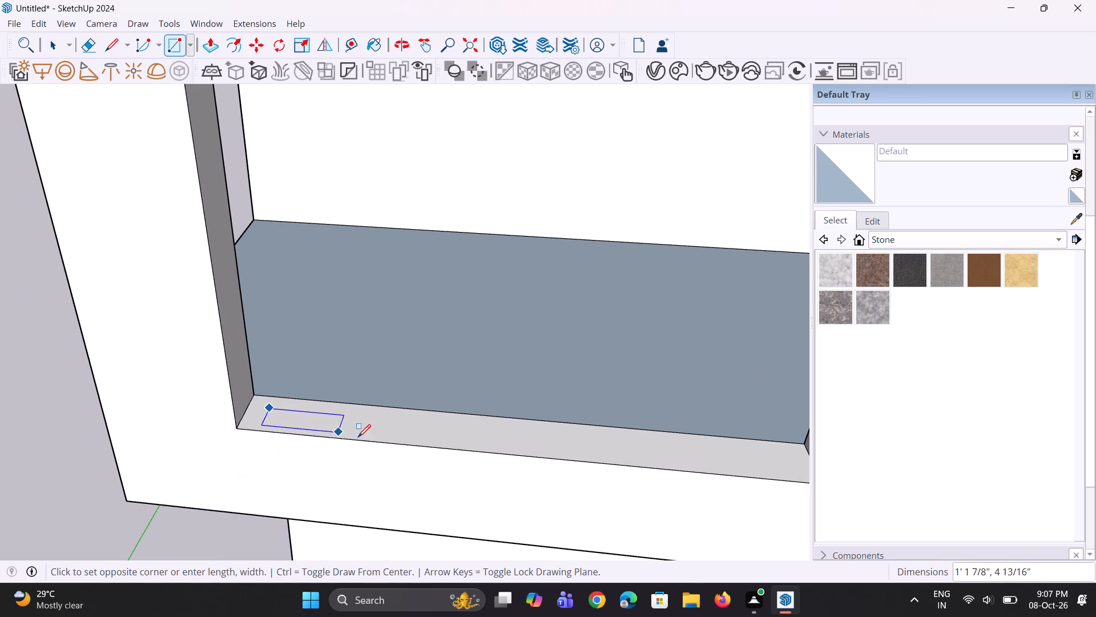
{"action": "scroll", "coordinate": [469, 442], "scroll_direction": "down", "scroll_amount": 2}
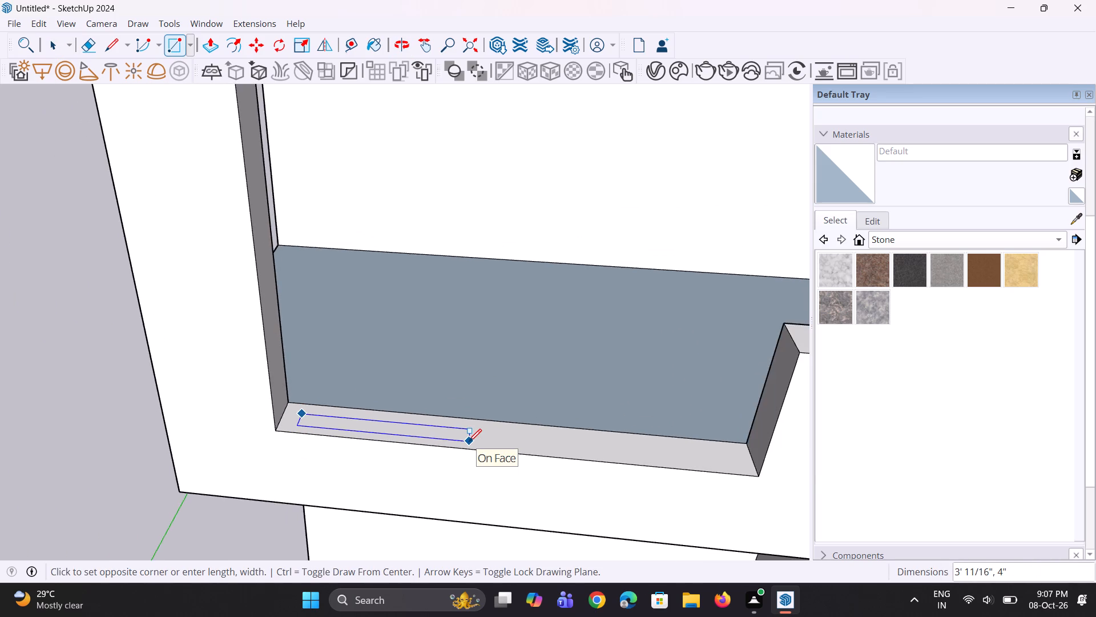
{"action": "scroll", "coordinate": [469, 442], "scroll_direction": "down", "scroll_amount": 2}
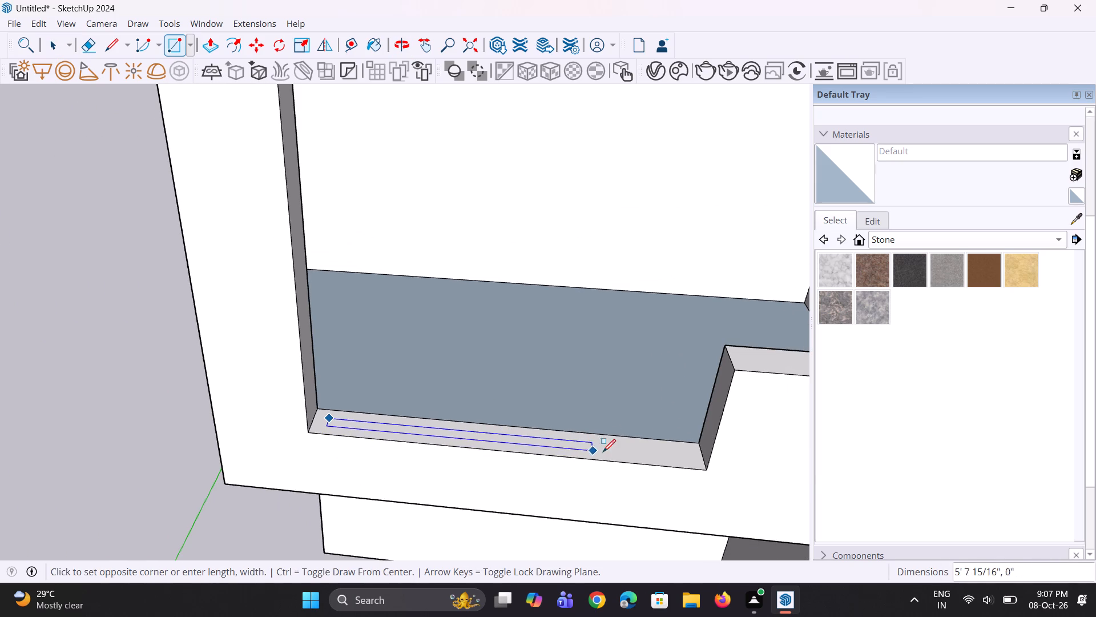
{"action": "left_click", "coordinate": [685, 460]}
{"action": "middle_click_drag", "start_coordinate": [643, 480], "coordinate": [643, 499]}
{"action": "key", "text": "n"}
{"action": "key", "text": "space"}
{"action": "key", "text": "space"}
Move the rectangle's short edge nearest the raised balcony wall block about 4 1/2" outward to meet that block.
{"action": "scroll", "coordinate": [676, 462], "scroll_direction": "up", "scroll_amount": 2}
{"action": "middle_click_drag", "start_coordinate": [674, 468], "coordinate": [677, 495]}
{"action": "scroll", "coordinate": [658, 460], "scroll_direction": "down", "scroll_amount": 3}
{"action": "middle_click_drag", "start_coordinate": [651, 480], "coordinate": [664, 509]}
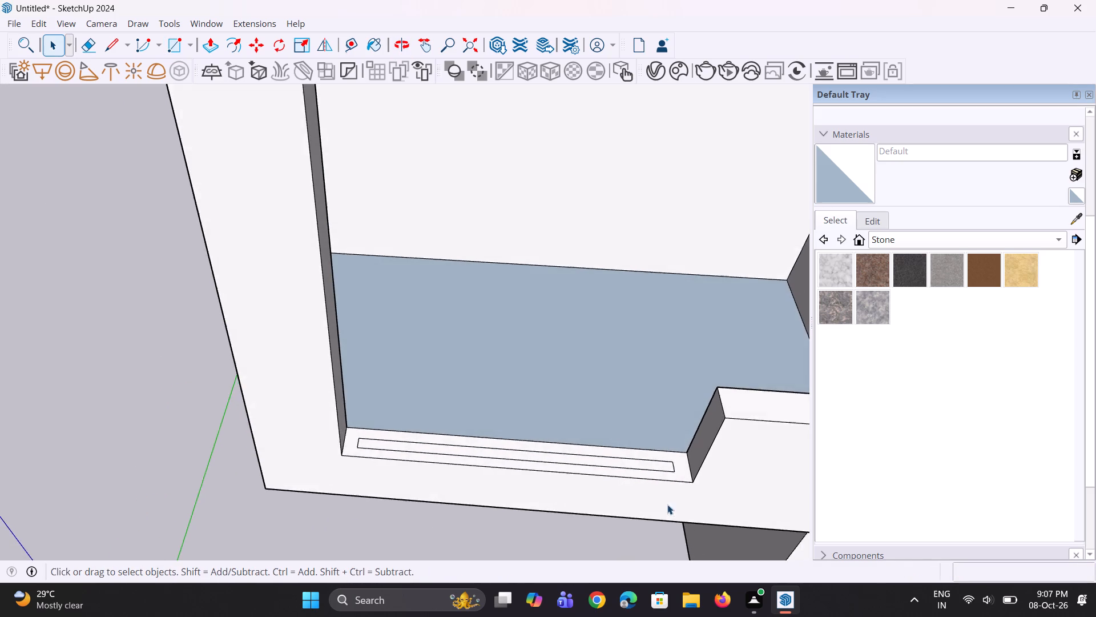
{"action": "scroll", "coordinate": [671, 486], "scroll_direction": "up", "scroll_amount": 4}
{"action": "left_click", "coordinate": [674, 459]}
{"action": "scroll", "coordinate": [674, 467], "scroll_direction": "up", "scroll_amount": 4}
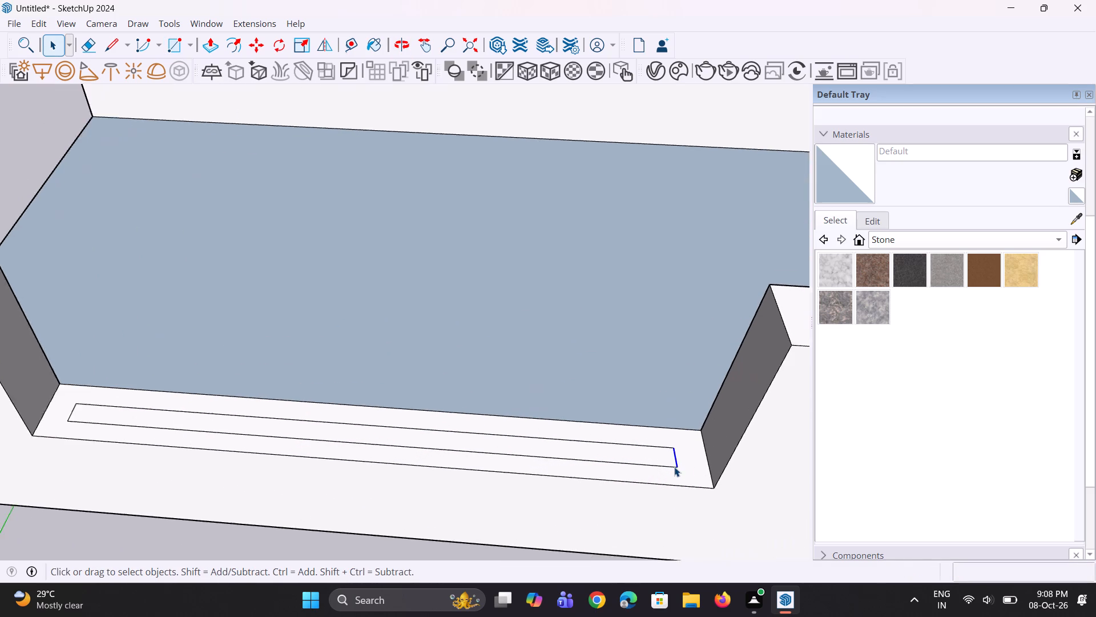
{"action": "scroll", "coordinate": [674, 467], "scroll_direction": "up", "scroll_amount": 2}
{"action": "key", "text": "m"}
{"action": "left_click", "coordinate": [678, 470]}
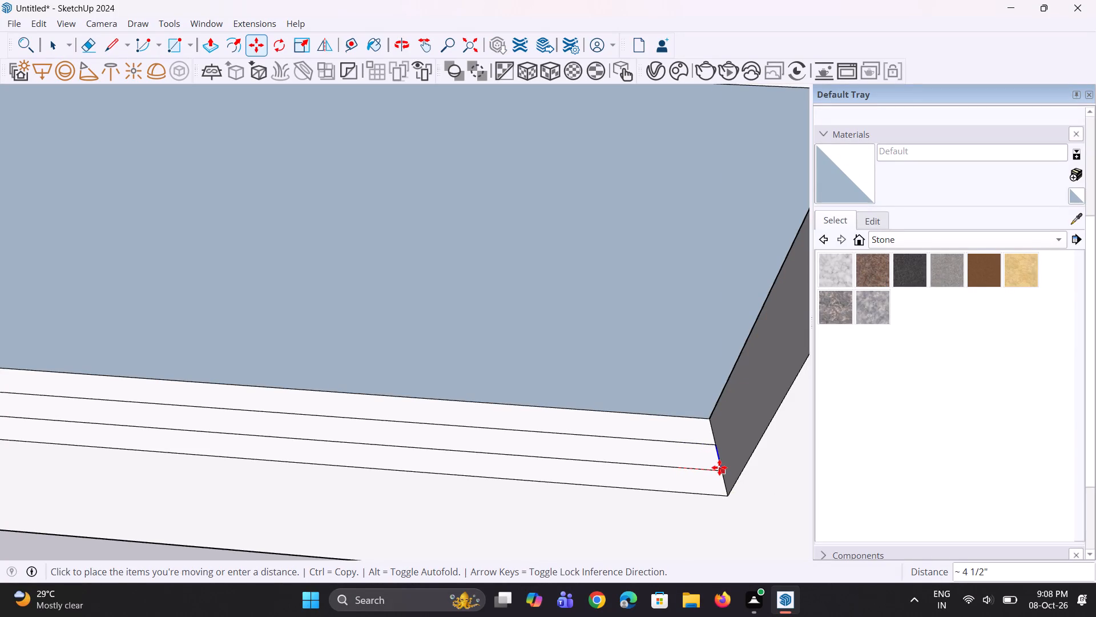
{"action": "left_click", "coordinate": [719, 467]}
{"action": "scroll", "coordinate": [639, 463], "scroll_direction": "down", "scroll_amount": 10}
{"action": "key", "text": "space"}
{"action": "key", "text": "space"}
Move the rectangle's opposite short edge outward to meet the upright of the facade frame.
{"action": "scroll", "coordinate": [387, 435], "scroll_direction": "up", "scroll_amount": 6}
{"action": "left_click", "coordinate": [305, 436]}
{"action": "scroll", "coordinate": [307, 442], "scroll_direction": "up", "scroll_amount": 4}
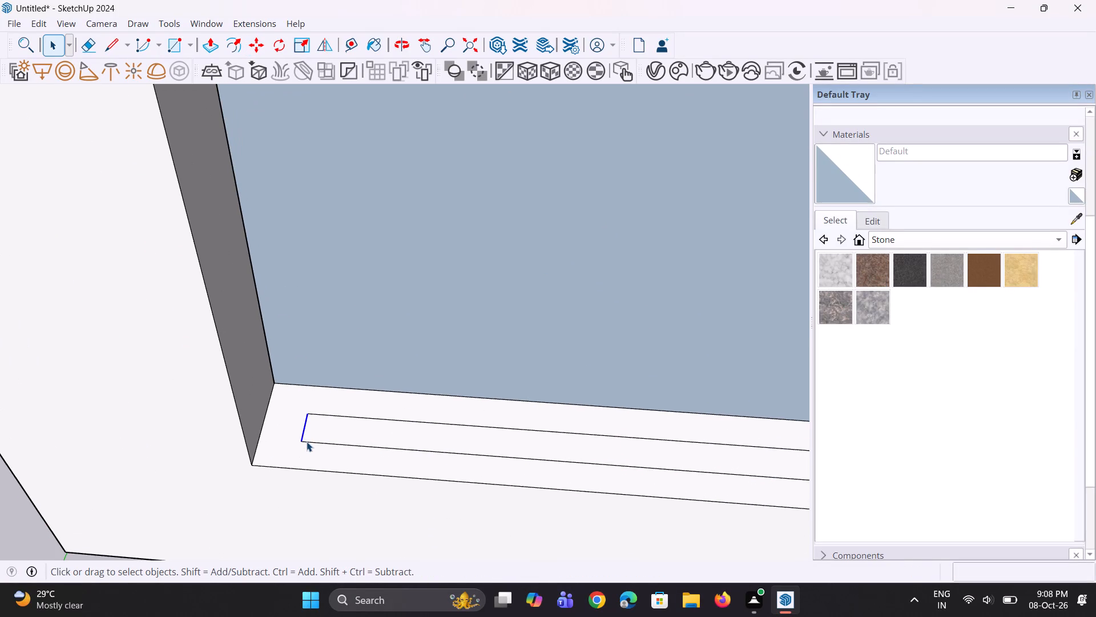
{"action": "key", "text": "m"}
{"action": "left_click", "coordinate": [300, 443]}
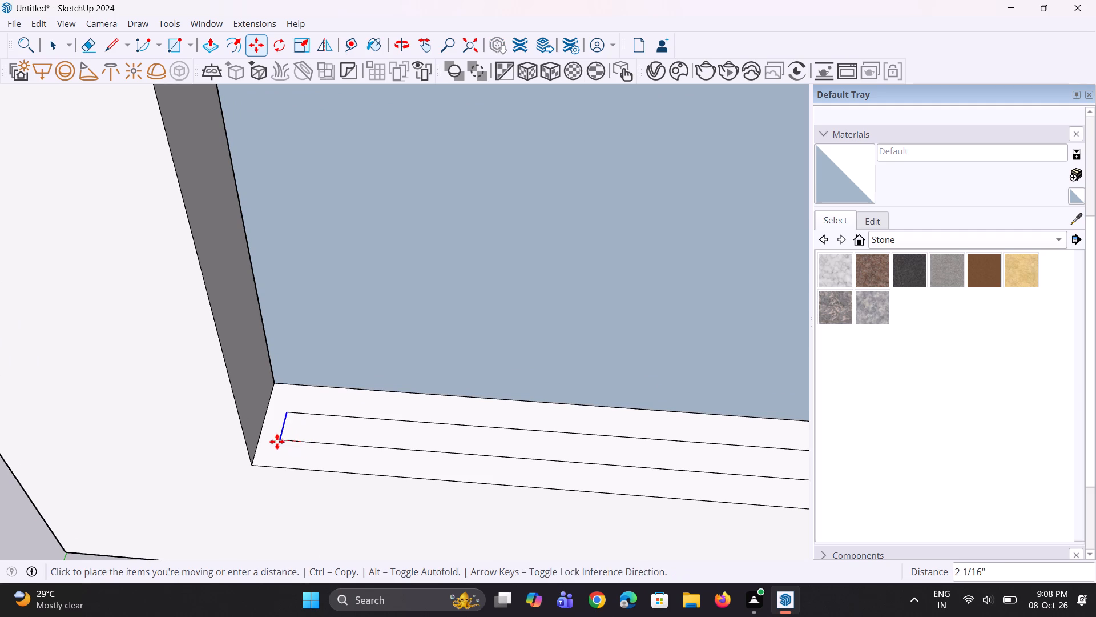
{"action": "left_click", "coordinate": [257, 440]}
{"action": "key", "text": "space"}
{"action": "key", "text": "space"}
Pull the middle strip on top of the low balcony wall up by 7 5/8".
{"action": "scroll", "coordinate": [360, 419], "scroll_direction": "down", "scroll_amount": 10}
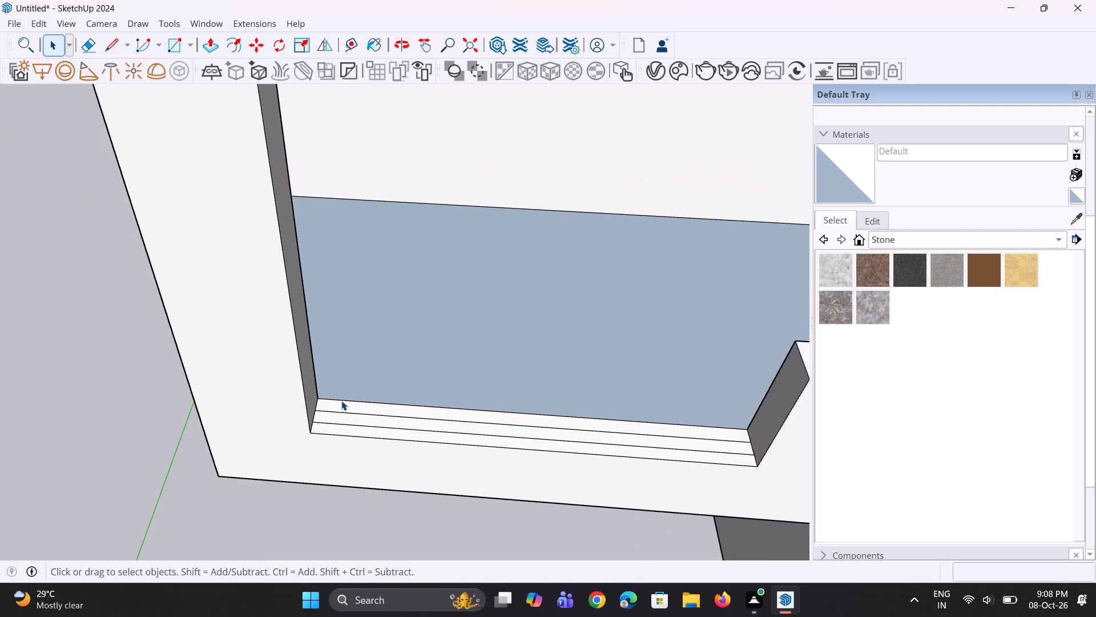
{"action": "scroll", "coordinate": [341, 400], "scroll_direction": "down", "scroll_amount": 5}
{"action": "middle_click_drag", "start_coordinate": [340, 402], "coordinate": [327, 354]}
{"action": "left_click", "coordinate": [156, 398]}
{"action": "middle_click_drag", "start_coordinate": [345, 411], "coordinate": [310, 444]}
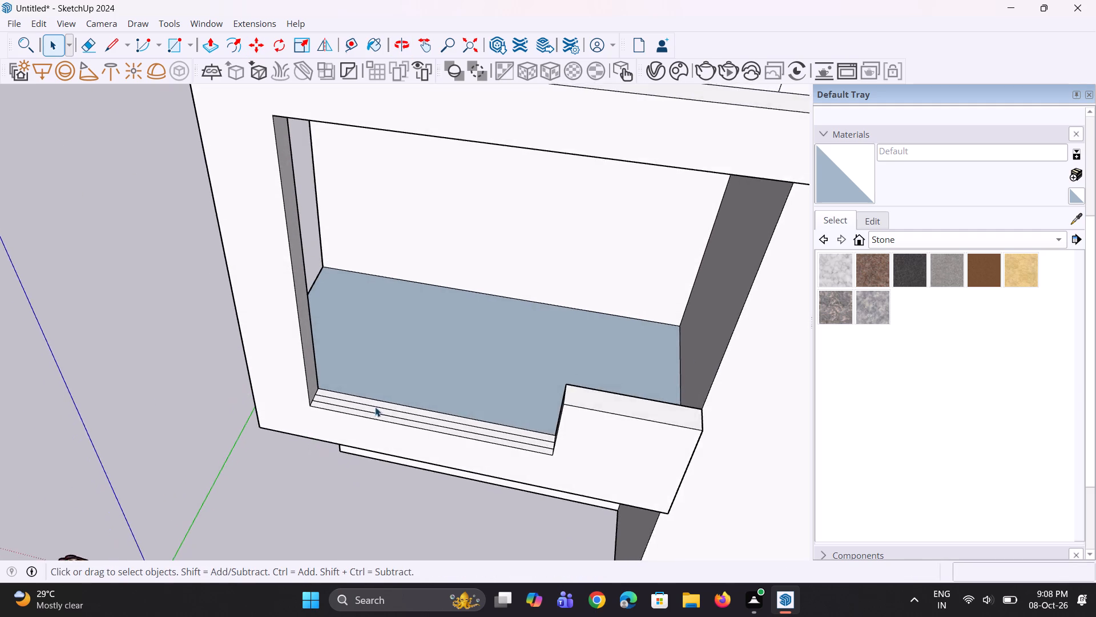
{"action": "scroll", "coordinate": [376, 405], "scroll_direction": "up", "scroll_amount": 7}
{"action": "key", "text": "p"}
{"action": "left_click", "coordinate": [393, 415]}
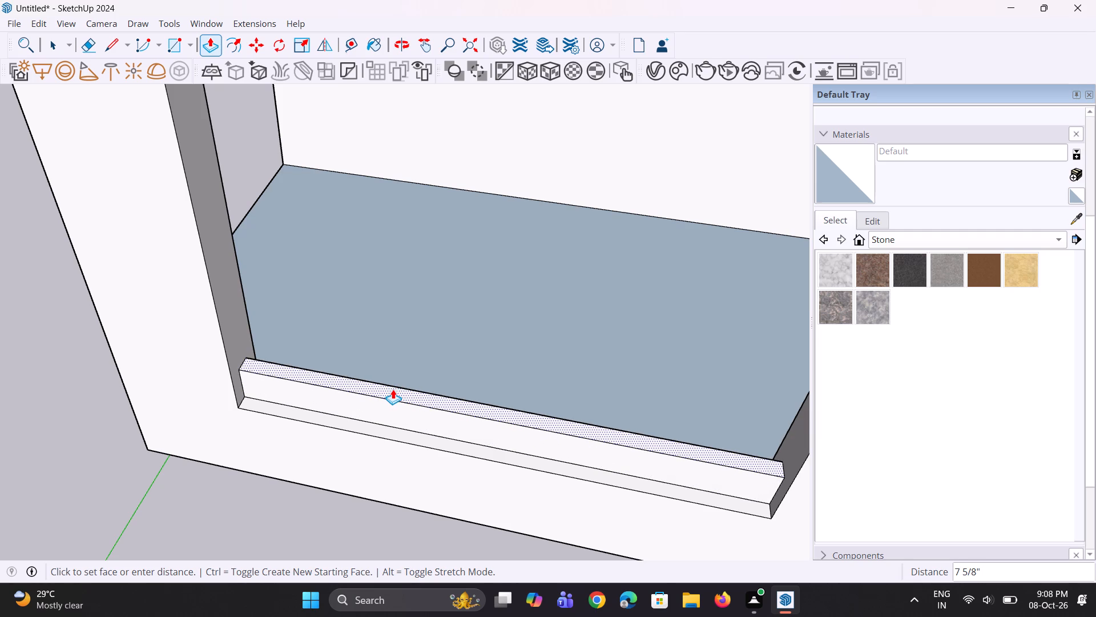
{"action": "left_click", "coordinate": [393, 389]}
{"action": "middle_click_drag", "start_coordinate": [425, 415], "coordinate": [440, 448]}
{"action": "scroll", "coordinate": [425, 422], "scroll_direction": "up", "scroll_amount": 2}
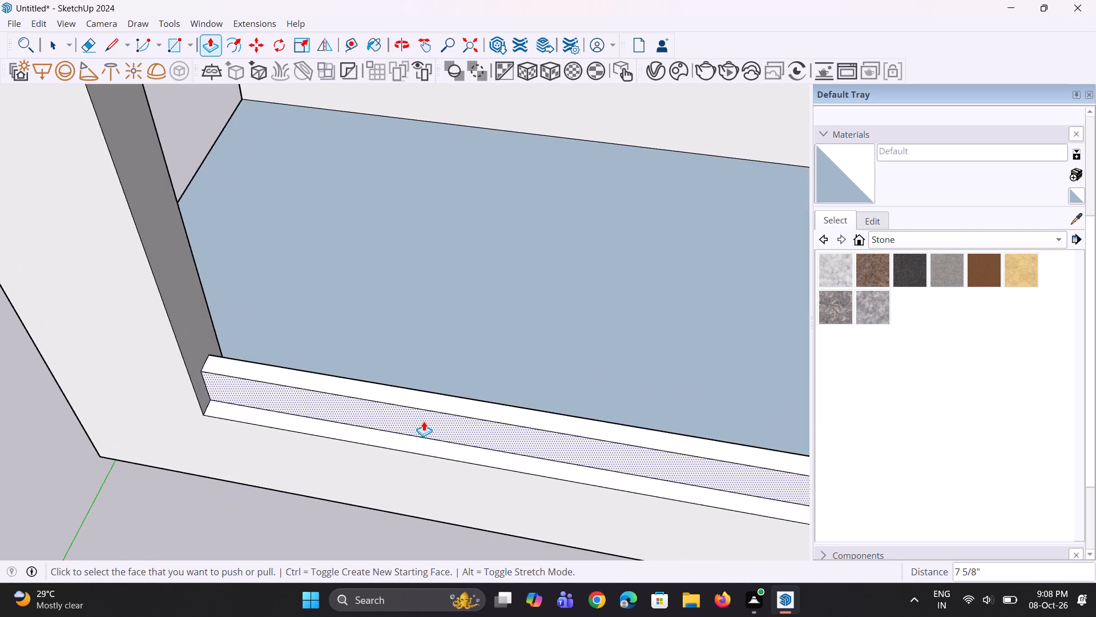
Offset the outline of the upstand's top face on the low balcony wall inward by about 9/16".
{"action": "middle_click_drag", "start_coordinate": [424, 427], "coordinate": [419, 480]}
{"action": "scroll", "coordinate": [384, 424], "scroll_direction": "up", "scroll_amount": 3}
{"action": "middle_click_drag", "start_coordinate": [381, 422], "coordinate": [397, 438]}
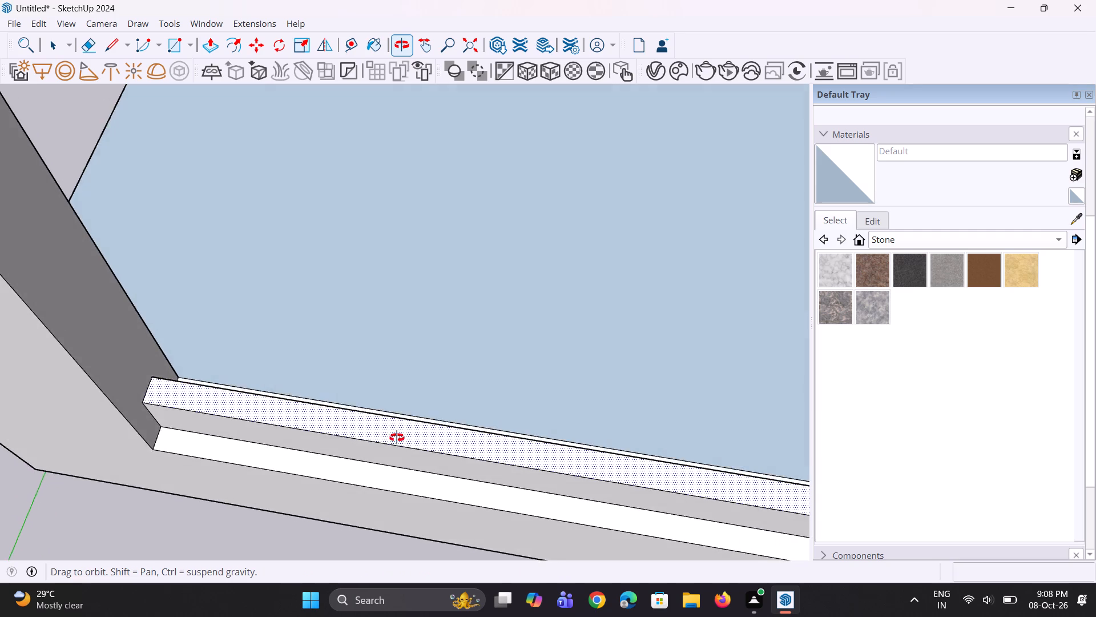
{"action": "middle_click_drag", "start_coordinate": [397, 438], "coordinate": [397, 445]}
{"action": "key", "text": "space"}
{"action": "left_click", "coordinate": [396, 434]}
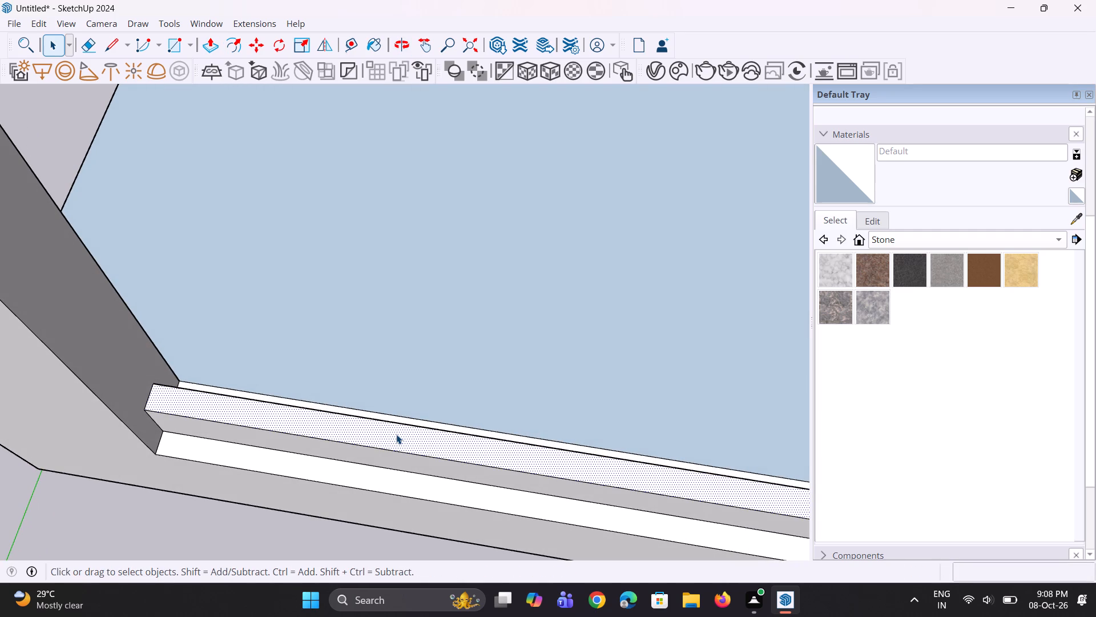
{"action": "key", "text": "f"}
{"action": "left_click", "coordinate": [391, 446]}
{"action": "left_click", "coordinate": [390, 446]}
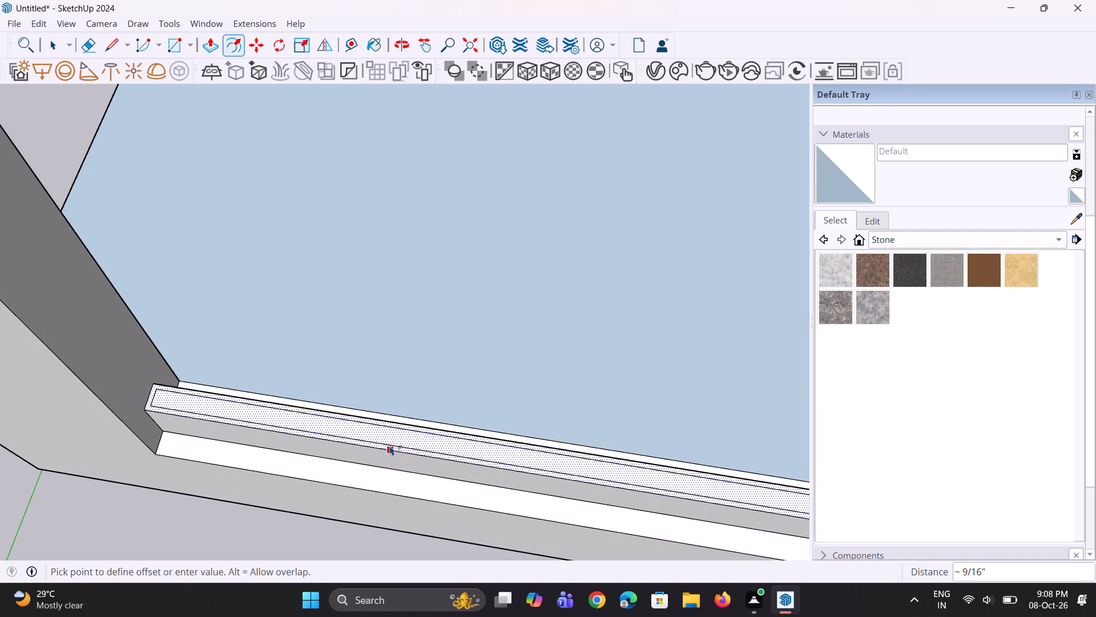
{"action": "middle_click_drag", "start_coordinate": [384, 448], "coordinate": [390, 439]}
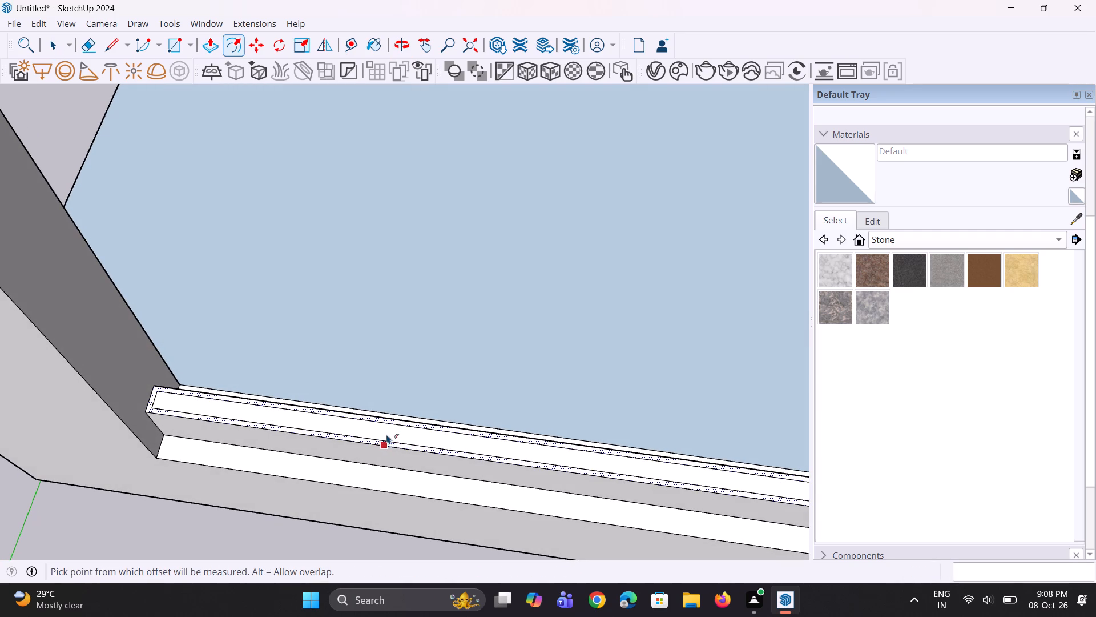
Pull the inset strip on top of the balcony upstand up by 1' 6" to form a thin panel.
{"action": "key", "text": "space"}
{"action": "key", "text": "space"}
{"action": "left_click", "coordinate": [388, 432]}
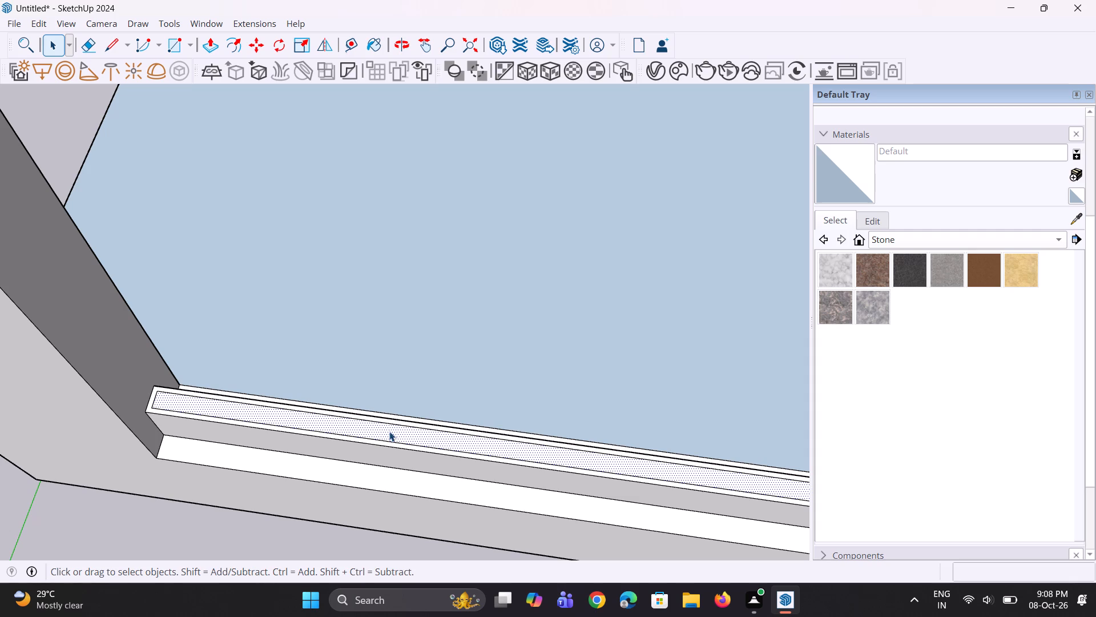
{"action": "key", "text": "p"}
{"action": "left_click", "coordinate": [390, 428]}
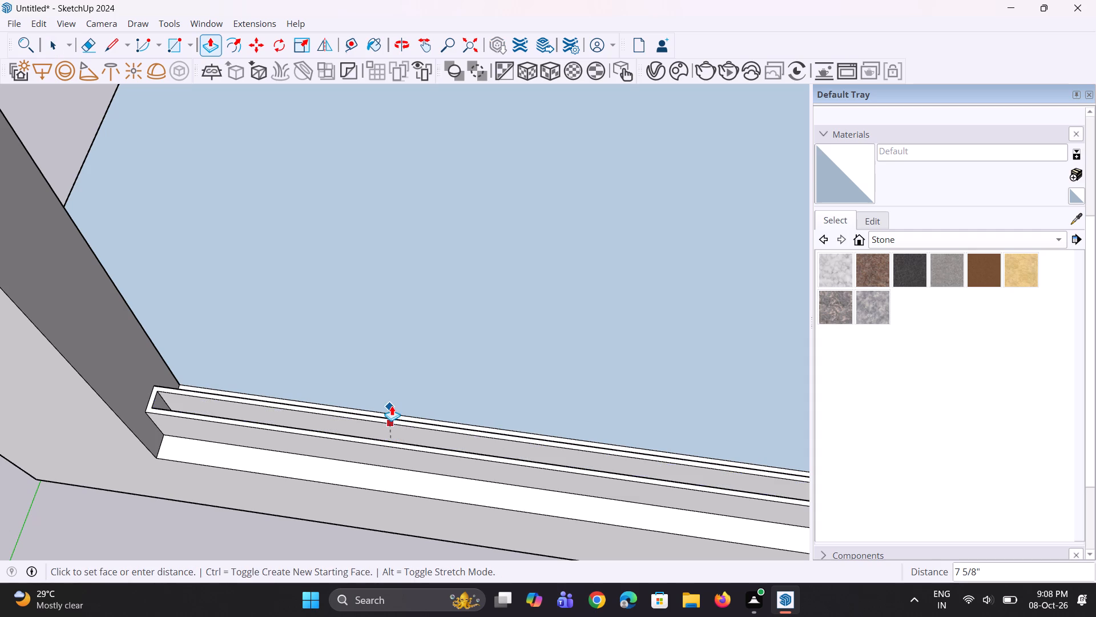
{"action": "key", "text": "Escape"}
{"action": "left_click", "coordinate": [384, 433]}
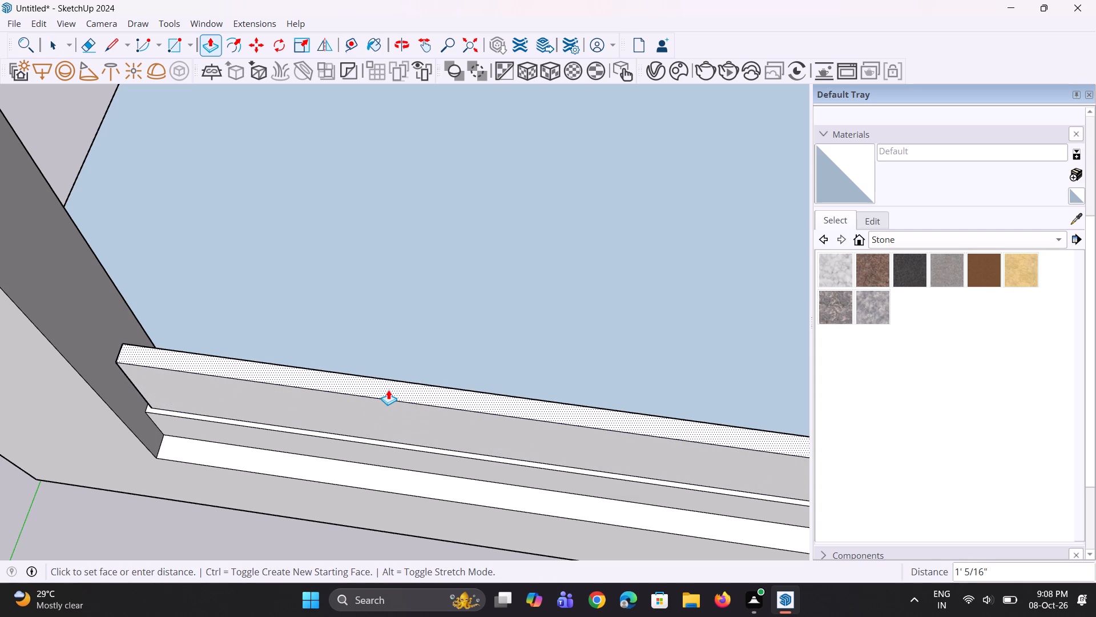
{"action": "middle_click_drag", "start_coordinate": [392, 390], "coordinate": [445, 262]}
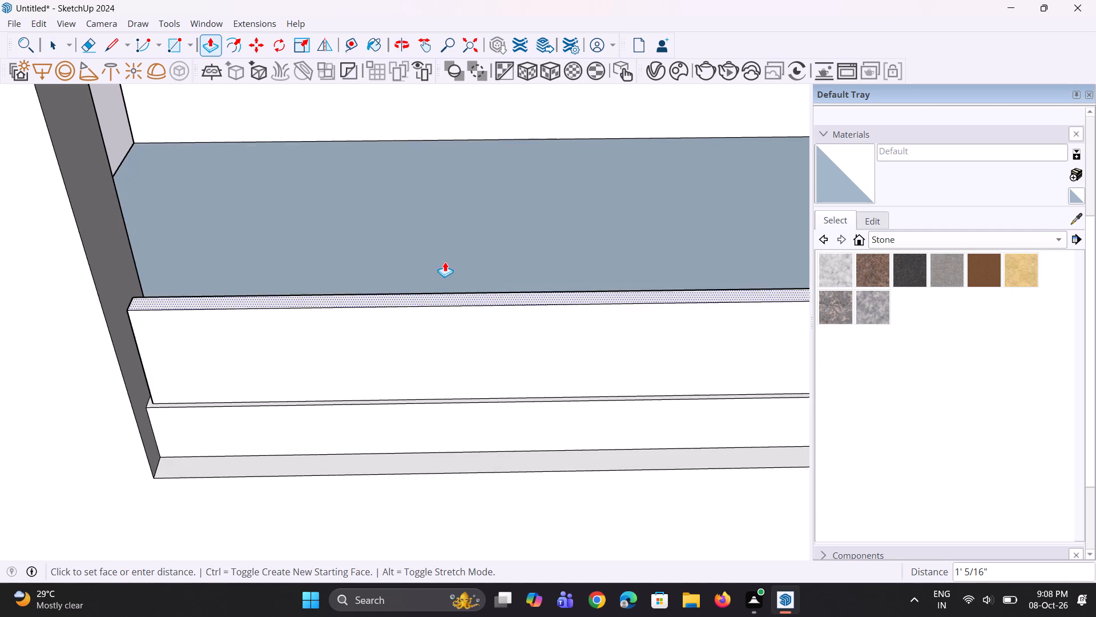
{"action": "scroll", "coordinate": [431, 291], "scroll_direction": "down", "scroll_amount": 7}
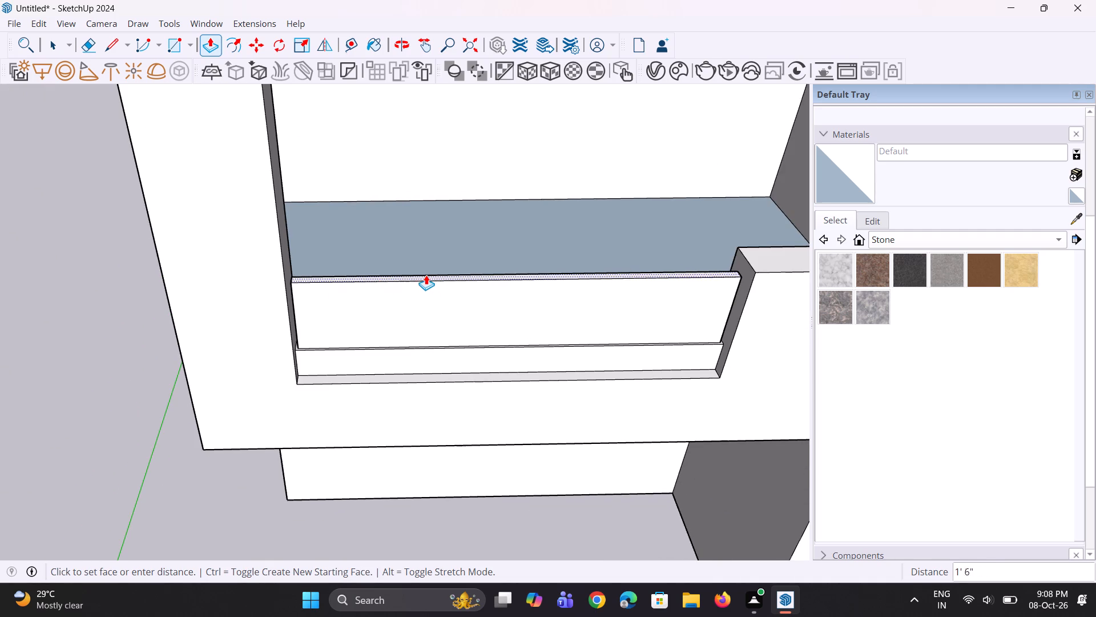
{"action": "left_click", "coordinate": [426, 275]}
Pull the thin panel's top edge up 1 3/8" as a new separate section, forming a cap rail.
{"action": "middle_click_drag", "start_coordinate": [442, 271], "coordinate": [293, 340]}
{"action": "scroll", "coordinate": [321, 302], "scroll_direction": "up", "scroll_amount": 2}
{"action": "left_click", "coordinate": [360, 279]}
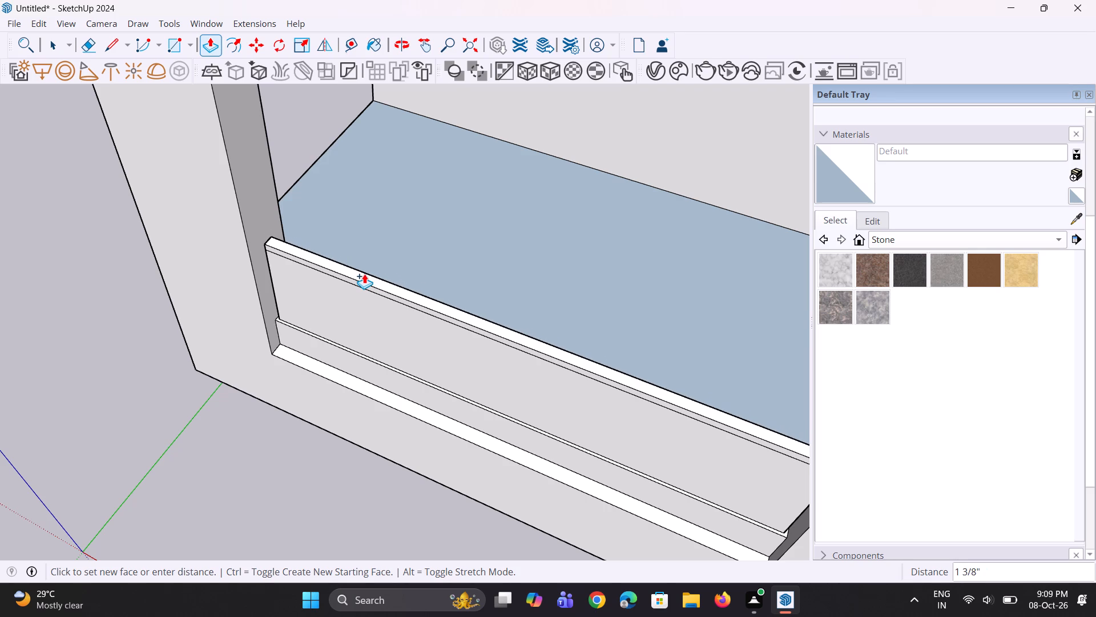
{"action": "left_click", "coordinate": [364, 274]}
{"action": "scroll", "coordinate": [371, 327], "scroll_direction": "up", "scroll_amount": 1}
{"action": "middle_click_drag", "start_coordinate": [380, 318], "coordinate": [446, 241]}
{"action": "scroll", "coordinate": [396, 298], "scroll_direction": "down", "scroll_amount": 4}
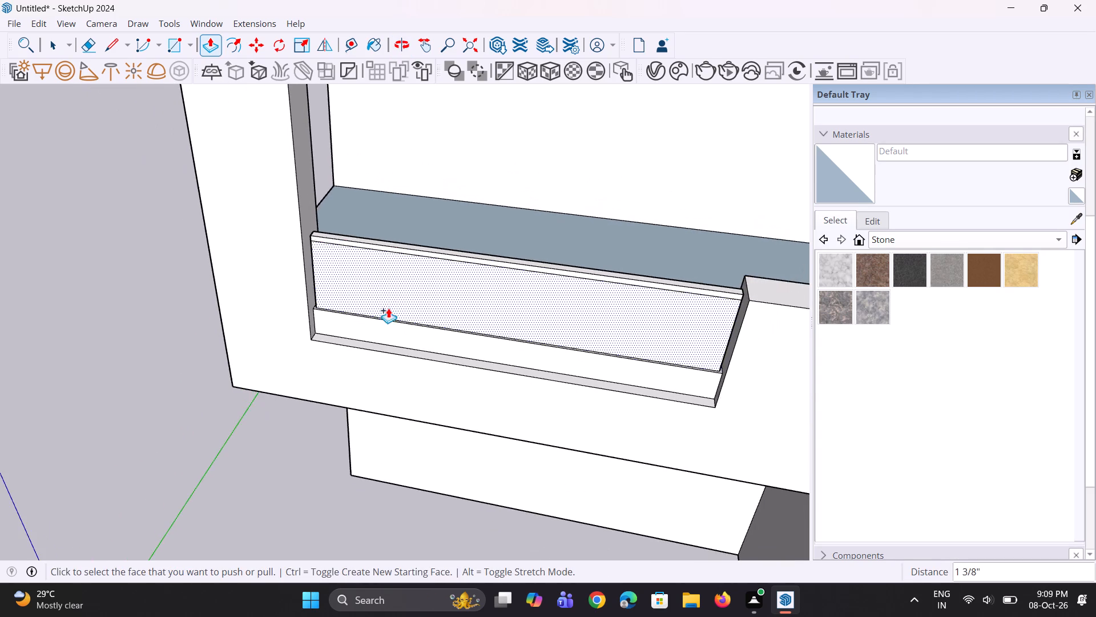
{"action": "middle_click_drag", "start_coordinate": [388, 308], "coordinate": [372, 376]}
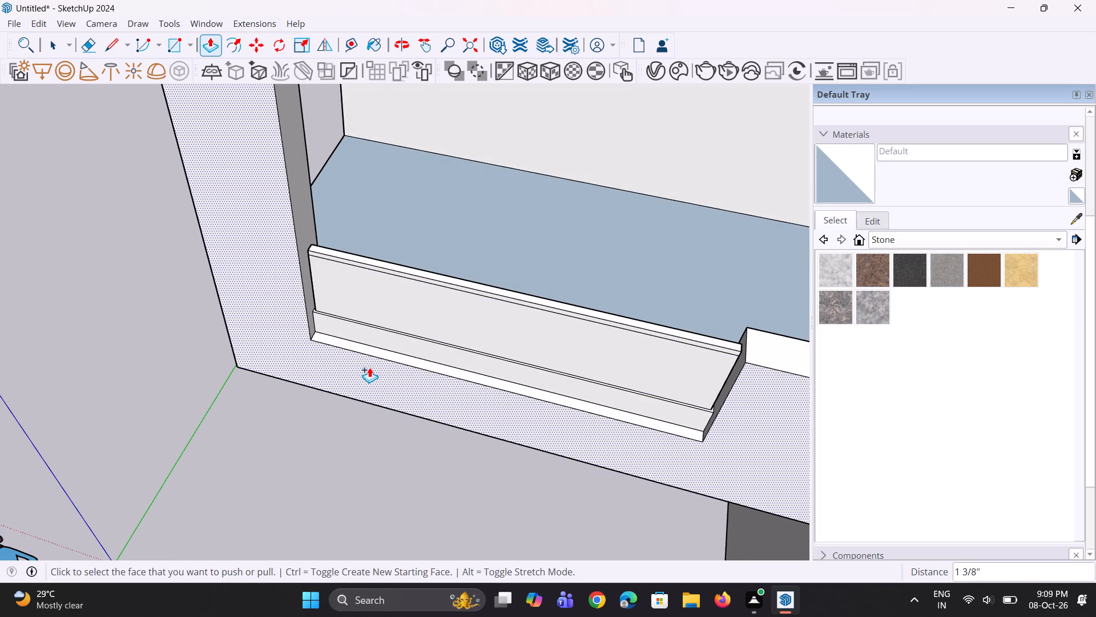
{"action": "middle_click_drag", "start_coordinate": [371, 361], "coordinate": [415, 311]}
{"action": "key", "text": "space"}
{"action": "key", "text": "space"}
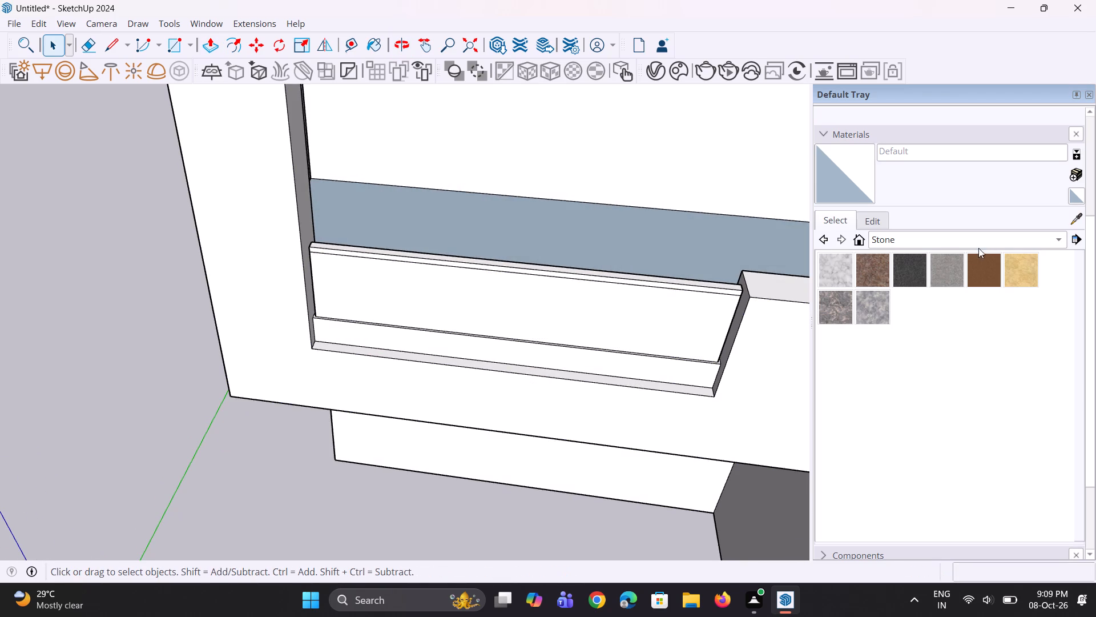
Paint the outer and inner faces of the thin balcony panel with Translucent Glass Dark Green from the Glass and Mirrors collection.
{"action": "left_click", "coordinate": [937, 235]}
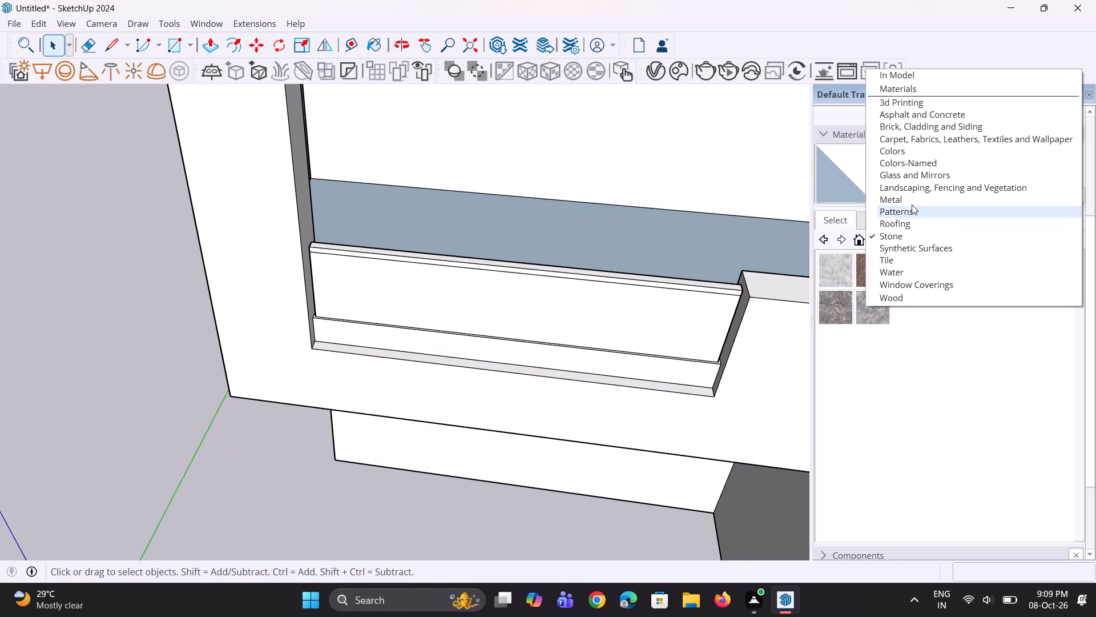
{"action": "left_click", "coordinate": [908, 179]}
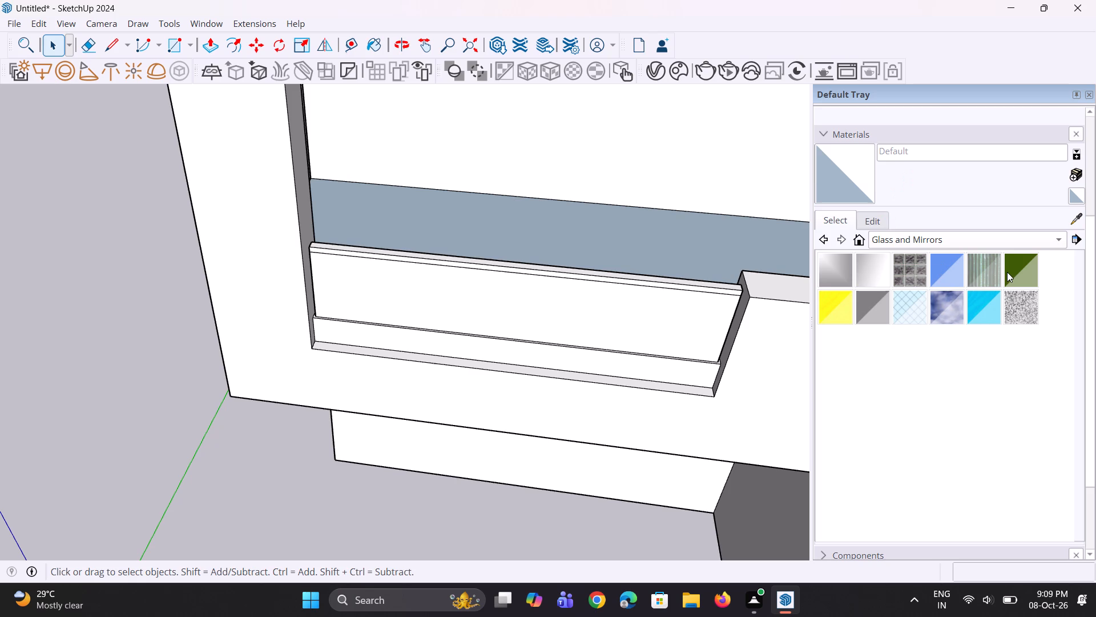
{"action": "left_click", "coordinate": [1006, 272]}
{"action": "left_click", "coordinate": [699, 328]}
{"action": "middle_click_drag", "start_coordinate": [734, 314], "coordinate": [582, 328]}
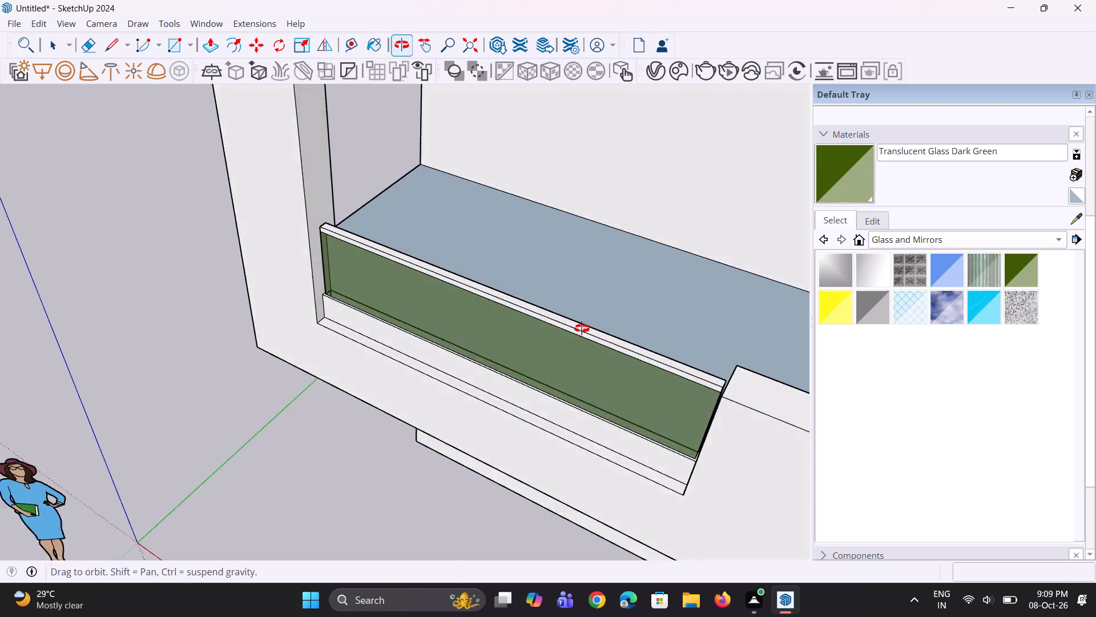
{"action": "middle_click_drag", "start_coordinate": [582, 328], "coordinate": [425, 338]}
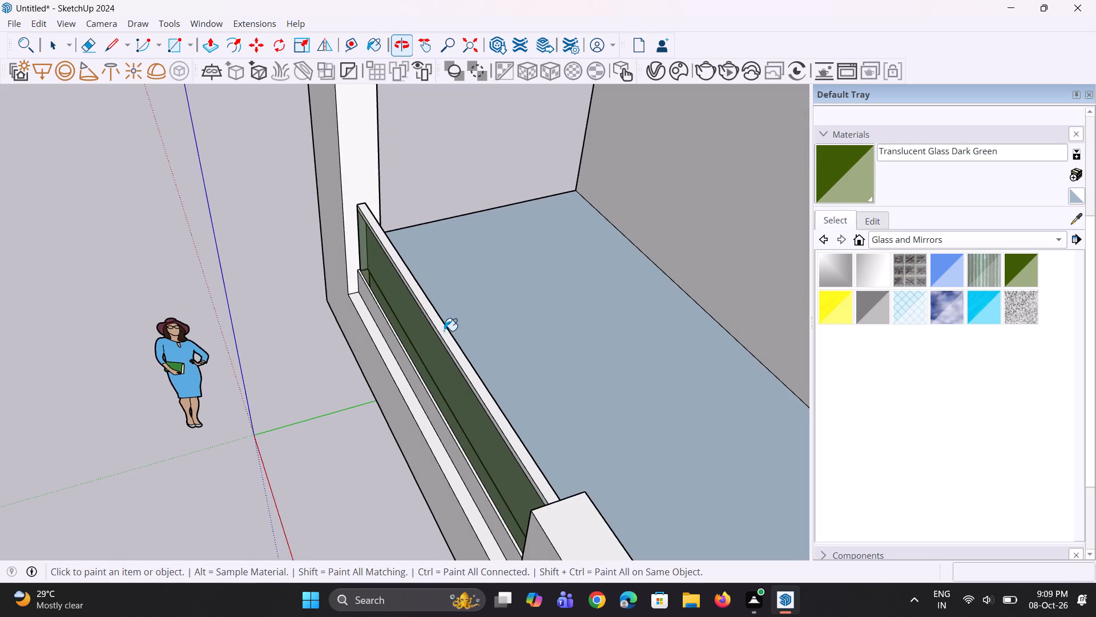
{"action": "scroll", "coordinate": [448, 331], "scroll_direction": "up", "scroll_amount": 3}
{"action": "middle_click_drag", "start_coordinate": [465, 347], "coordinate": [336, 355]}
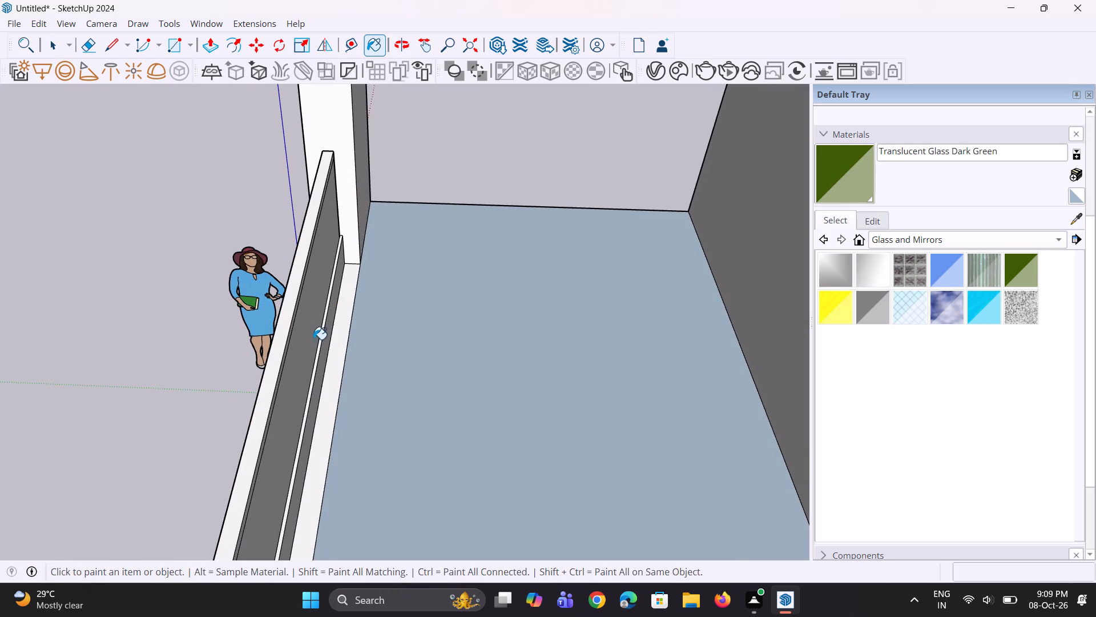
{"action": "left_click", "coordinate": [313, 339]}
Repaint the thin balcony panel with Translucent Glass Gray, applying it from the outer side and the inner side.
{"action": "middle_click_drag", "start_coordinate": [272, 381], "coordinate": [602, 297]}
{"action": "scroll", "coordinate": [514, 290], "scroll_direction": "down", "scroll_amount": 8}
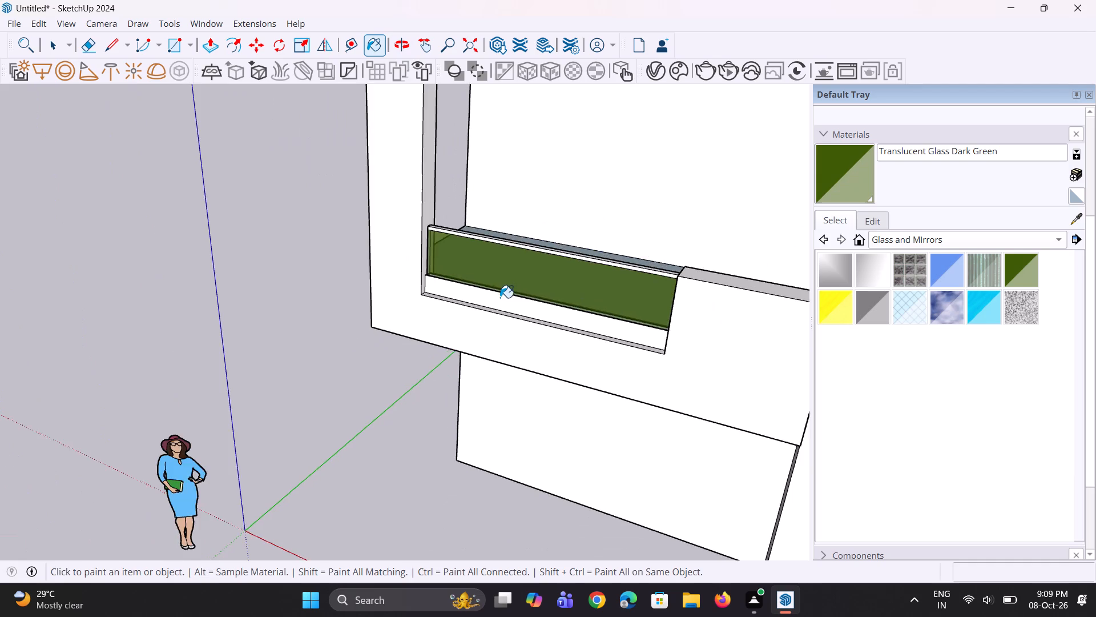
{"action": "middle_click_drag", "start_coordinate": [575, 290], "coordinate": [638, 223]}
{"action": "scroll", "coordinate": [541, 253], "scroll_direction": "up", "scroll_amount": 2}
{"action": "middle_click_drag", "start_coordinate": [470, 262], "coordinate": [479, 234]}
{"action": "scroll", "coordinate": [429, 262], "scroll_direction": "up", "scroll_amount": 3}
{"action": "middle_click_drag", "start_coordinate": [427, 261], "coordinate": [408, 314]}
{"action": "scroll", "coordinate": [408, 314], "scroll_direction": "up", "scroll_amount": 4}
{"action": "scroll", "coordinate": [400, 319], "scroll_direction": "down", "scroll_amount": 3}
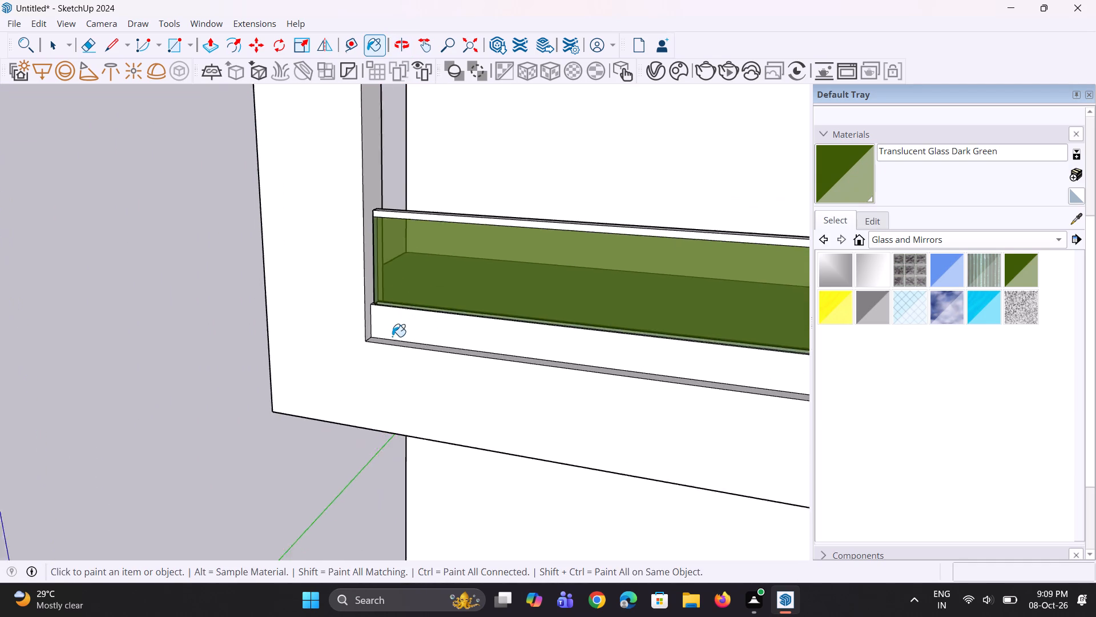
{"action": "scroll", "coordinate": [392, 336], "scroll_direction": "down", "scroll_amount": 6}
{"action": "middle_click_drag", "start_coordinate": [383, 322], "coordinate": [456, 307]}
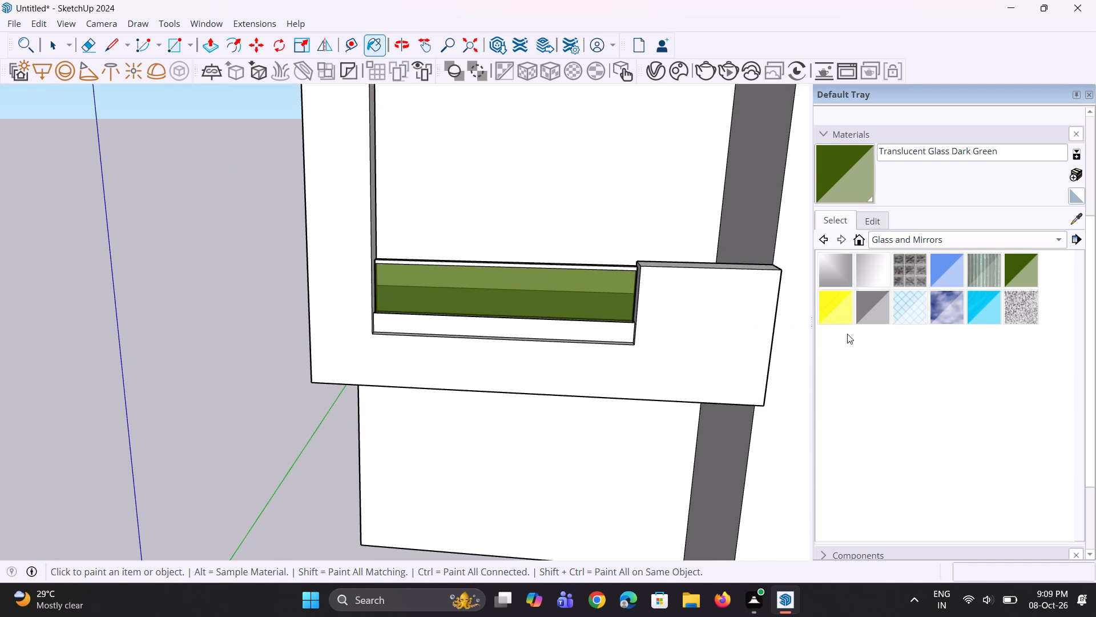
{"action": "left_click", "coordinate": [876, 304]}
{"action": "left_click", "coordinate": [603, 310]}
{"action": "middle_click_drag", "start_coordinate": [534, 332], "coordinate": [361, 375]}
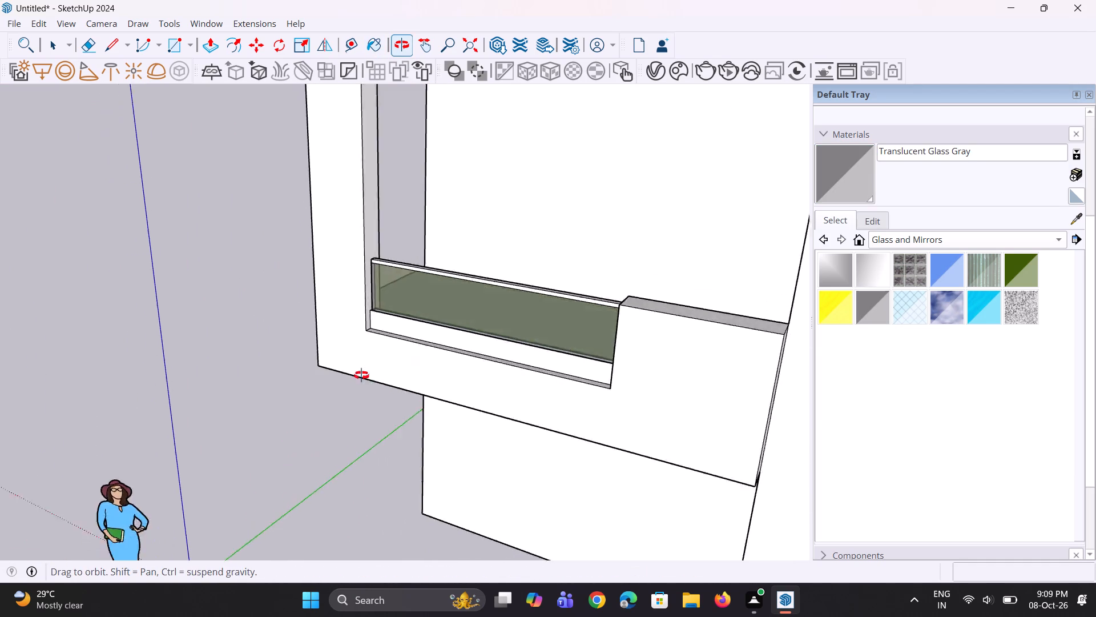
{"action": "middle_click_drag", "start_coordinate": [361, 375], "coordinate": [290, 407]}
{"action": "scroll", "coordinate": [445, 326], "scroll_direction": "up", "scroll_amount": 6}
{"action": "middle_click_drag", "start_coordinate": [461, 338], "coordinate": [322, 442]}
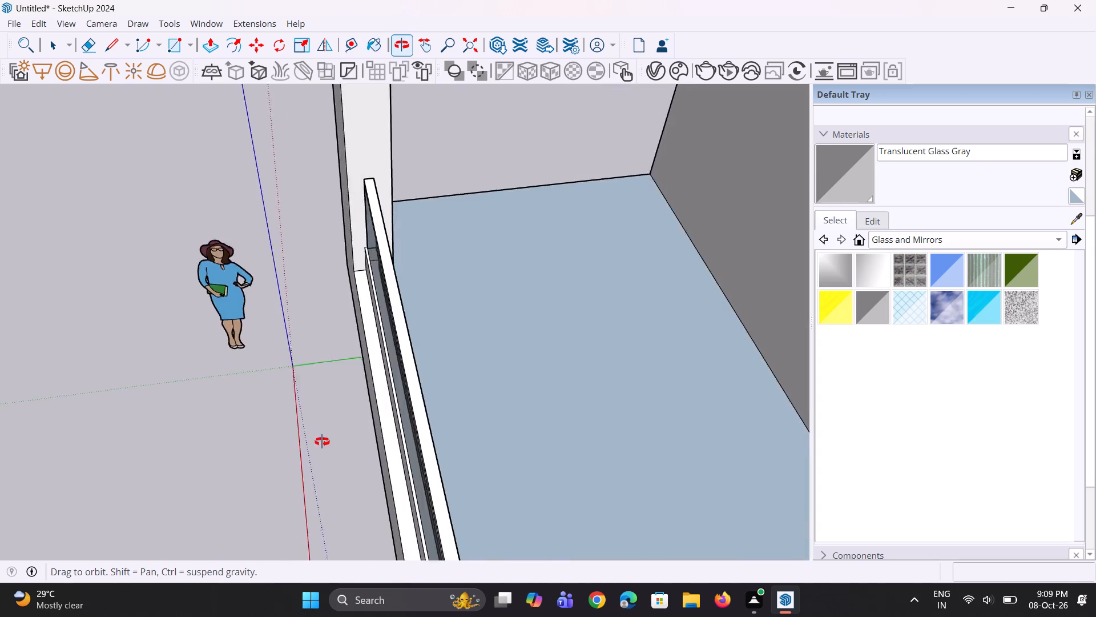
{"action": "middle_click_drag", "start_coordinate": [322, 442], "coordinate": [300, 416]}
{"action": "scroll", "coordinate": [440, 390], "scroll_direction": "up", "scroll_amount": 4}
{"action": "middle_click_drag", "start_coordinate": [441, 385], "coordinate": [380, 391]}
{"action": "left_click", "coordinate": [315, 334]}
Raise the top face of the cap rail above the glass panel by 7/16".
{"action": "middle_click_drag", "start_coordinate": [289, 426], "coordinate": [498, 409]}
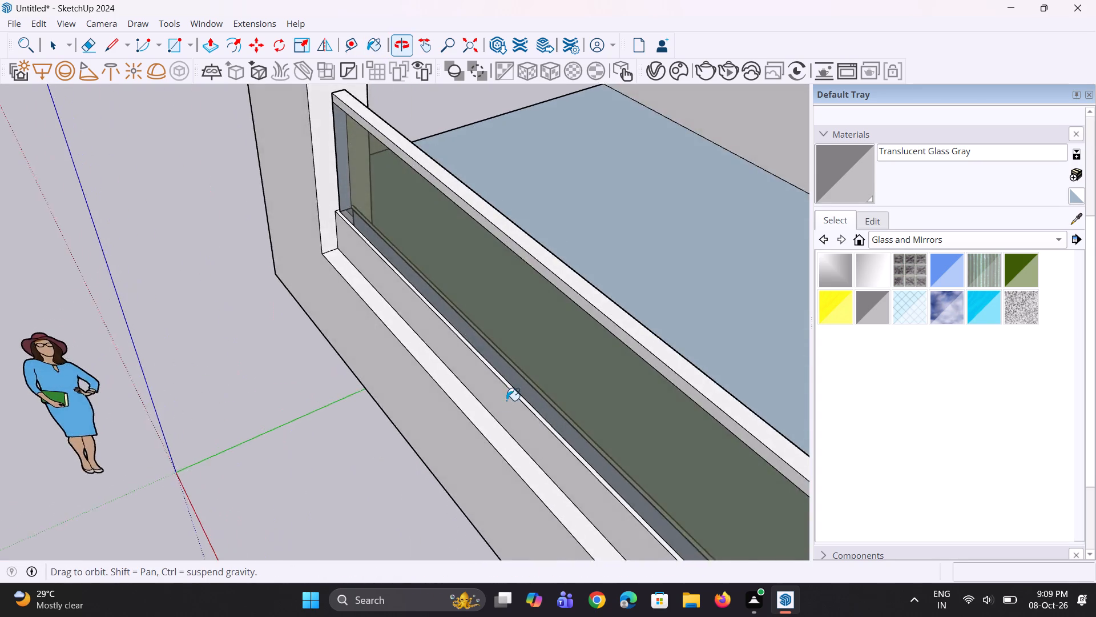
{"action": "scroll", "coordinate": [506, 396], "scroll_direction": "down", "scroll_amount": 15}
{"action": "middle_click_drag", "start_coordinate": [466, 411], "coordinate": [617, 370]}
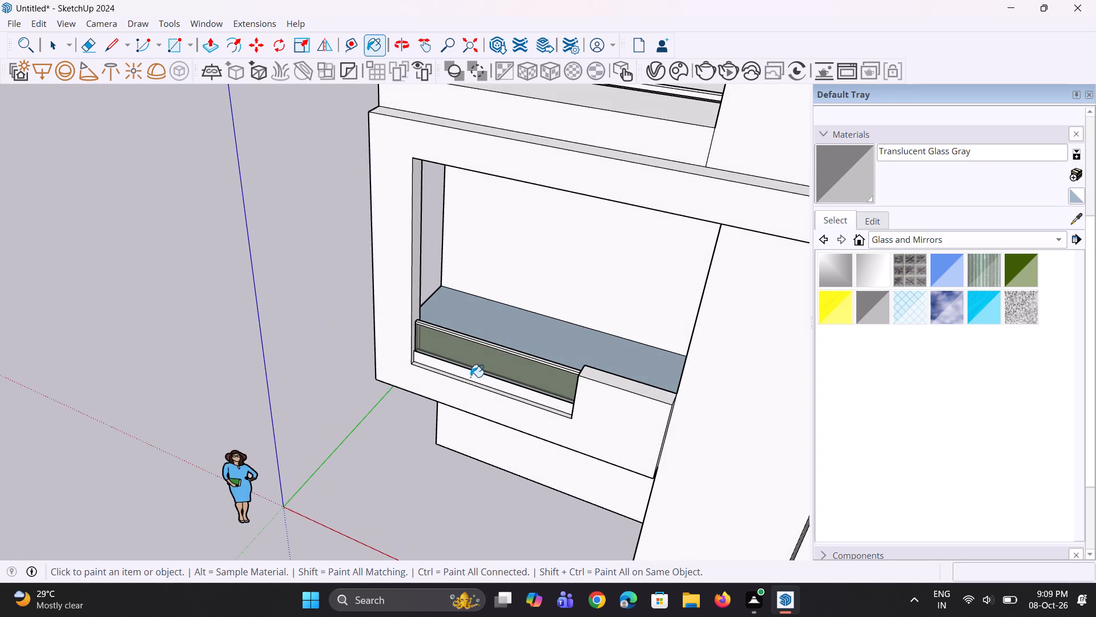
{"action": "middle_click_drag", "start_coordinate": [466, 386], "coordinate": [561, 344]}
{"action": "middle_click_drag", "start_coordinate": [518, 375], "coordinate": [574, 362]}
{"action": "scroll", "coordinate": [533, 372], "scroll_direction": "up", "scroll_amount": 2}
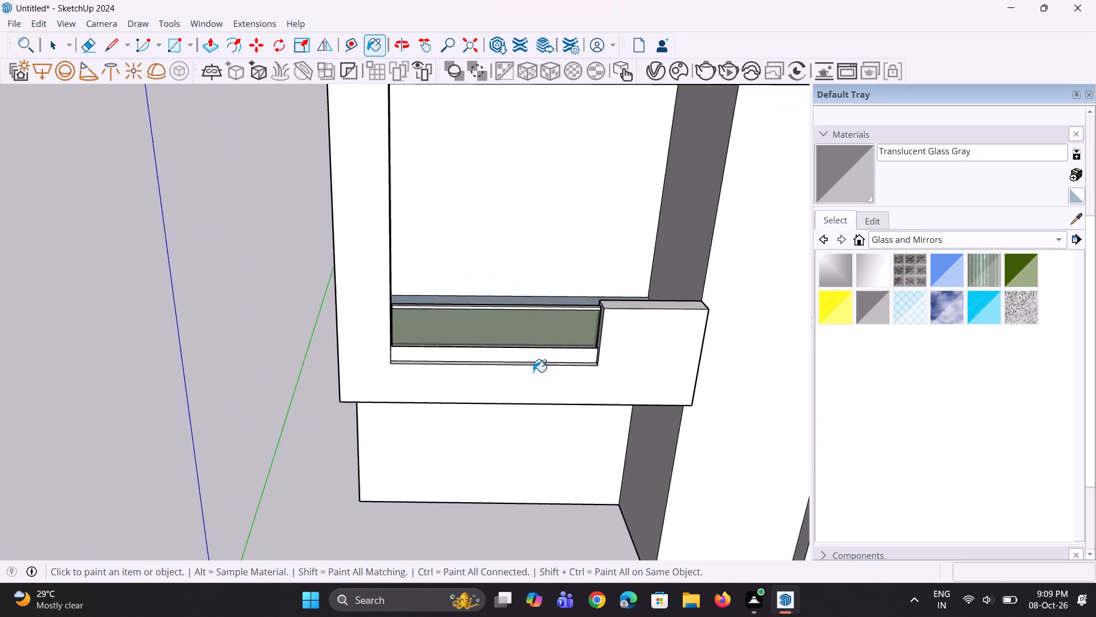
{"action": "scroll", "coordinate": [533, 372], "scroll_direction": "up", "scroll_amount": 2}
{"action": "middle_click_drag", "start_coordinate": [533, 372], "coordinate": [544, 394]}
{"action": "scroll", "coordinate": [551, 309], "scroll_direction": "up", "scroll_amount": 5}
{"action": "middle_click_drag", "start_coordinate": [570, 318], "coordinate": [594, 372]}
{"action": "scroll", "coordinate": [585, 306], "scroll_direction": "up", "scroll_amount": 2}
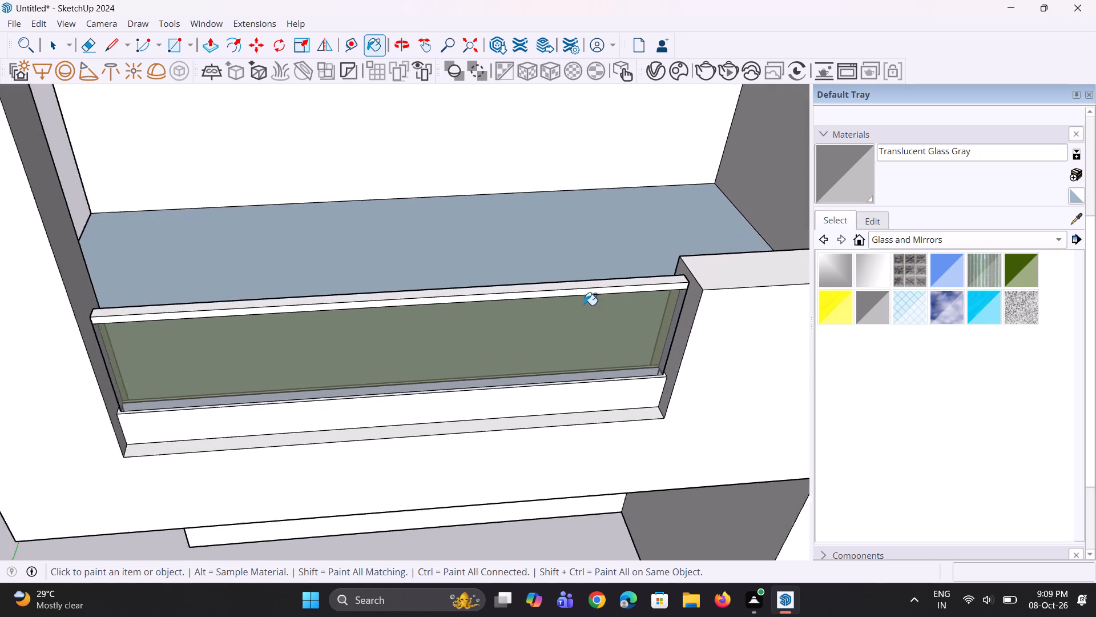
{"action": "scroll", "coordinate": [584, 305], "scroll_direction": "up", "scroll_amount": 4}
{"action": "key", "text": "p"}
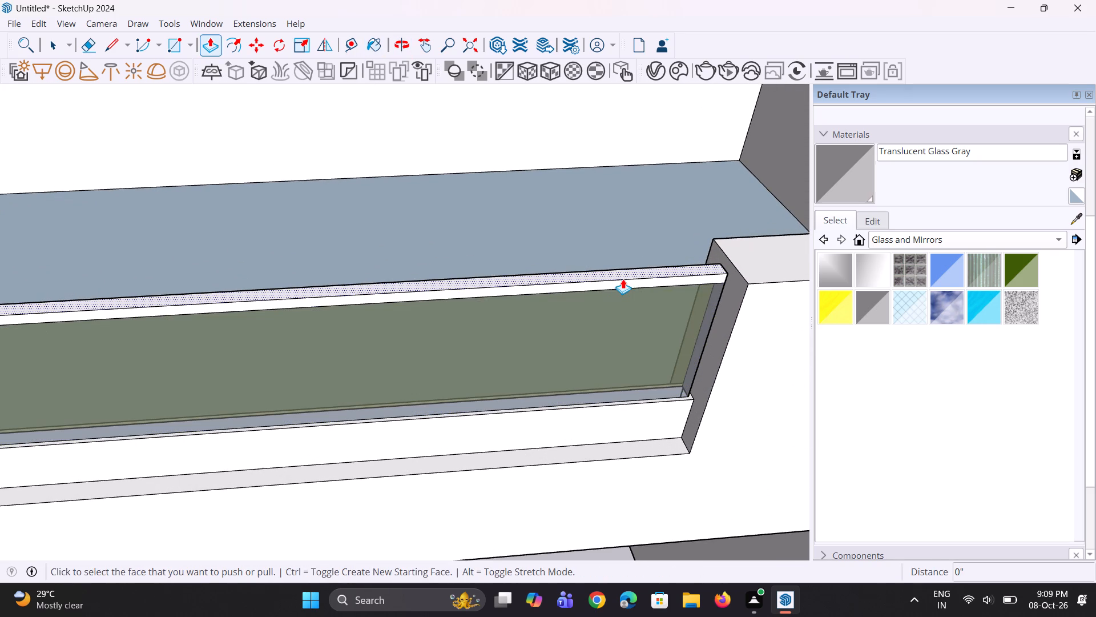
{"action": "left_click", "coordinate": [625, 276]}
{"action": "left_click", "coordinate": [628, 274]}
{"action": "scroll", "coordinate": [631, 294], "scroll_direction": "down", "scroll_amount": 2}
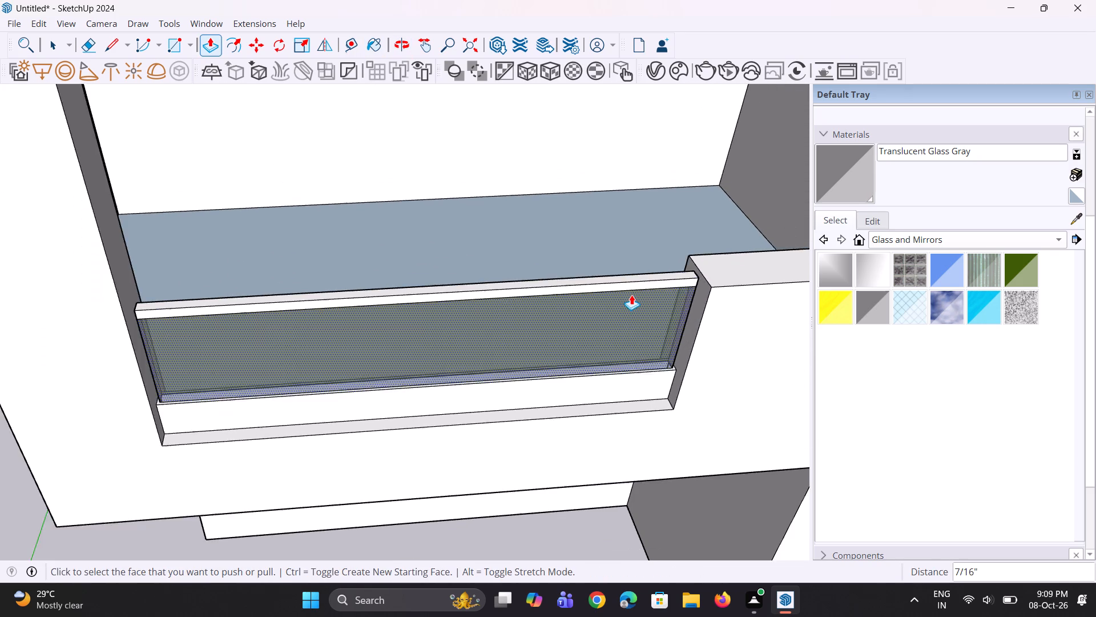
{"action": "scroll", "coordinate": [631, 295], "scroll_direction": "down", "scroll_amount": 10}
{"action": "key", "text": "space"}
{"action": "key", "text": "space"}
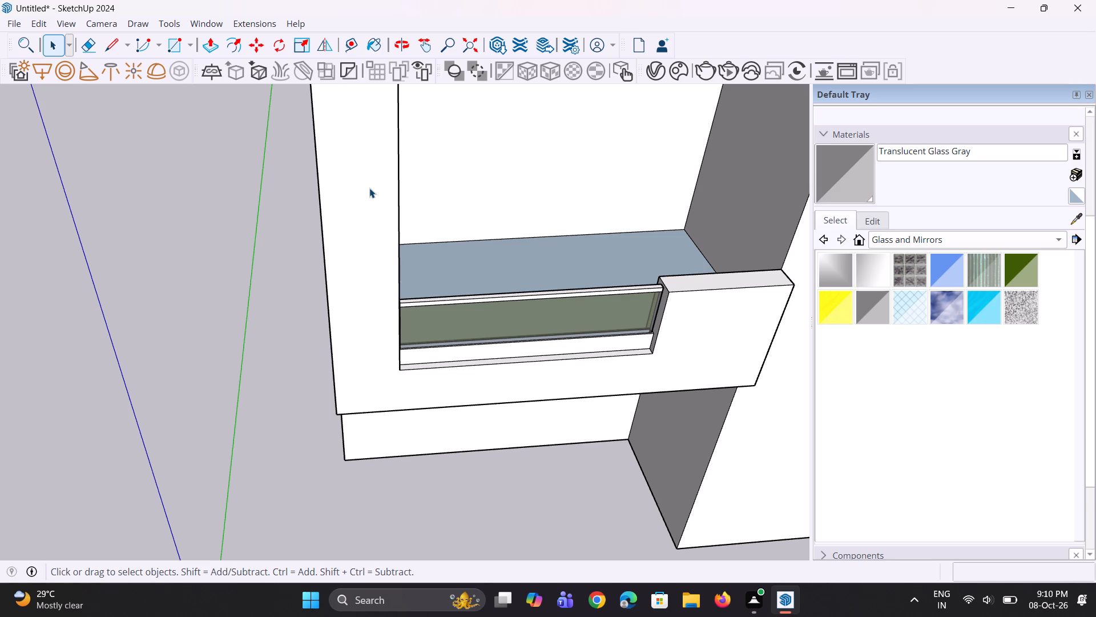
Examine the glass balcony panel and its cap rail within the whole facade from several angles.
{"action": "scroll", "coordinate": [277, 235], "scroll_direction": "down", "scroll_amount": 2}
{"action": "middle_click_drag", "start_coordinate": [277, 241], "coordinate": [249, 238]}
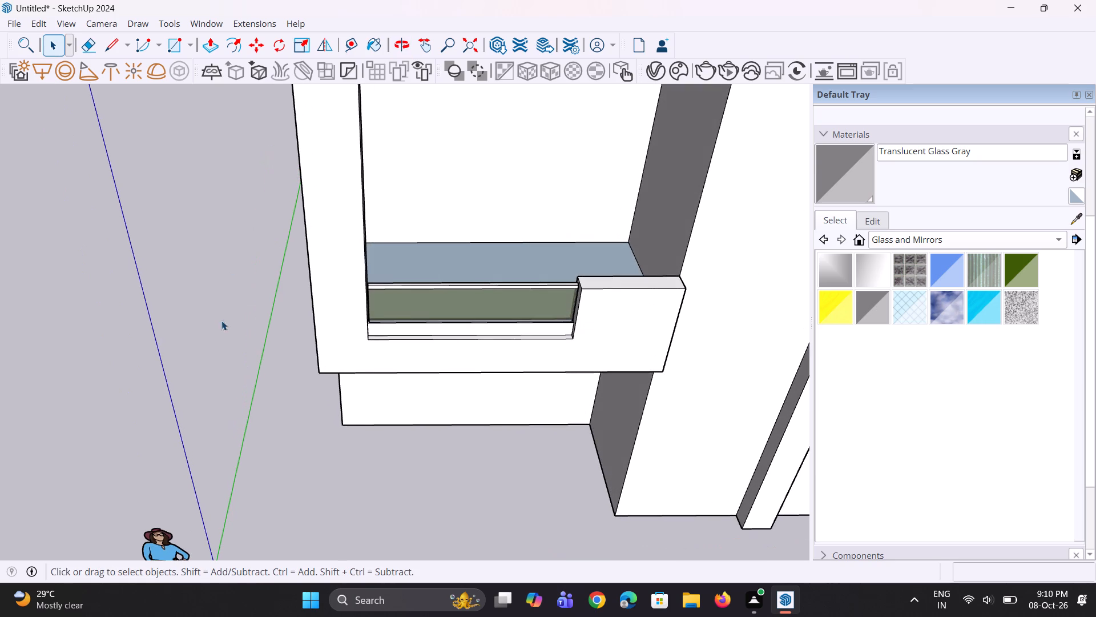
{"action": "scroll", "coordinate": [255, 322], "scroll_direction": "down", "scroll_amount": 4}
{"action": "middle_click_drag", "start_coordinate": [275, 314], "coordinate": [240, 251]}
{"action": "scroll", "coordinate": [259, 315], "scroll_direction": "down", "scroll_amount": 4}
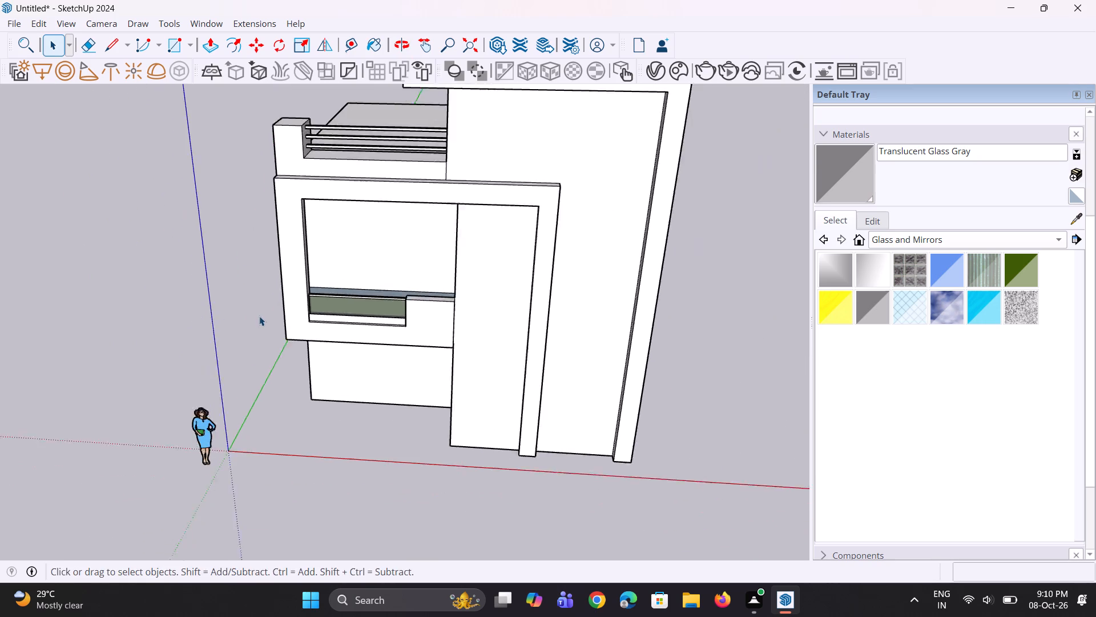
{"action": "scroll", "coordinate": [259, 316], "scroll_direction": "down", "scroll_amount": 1}
{"action": "middle_click_drag", "start_coordinate": [274, 316], "coordinate": [323, 275]}
{"action": "scroll", "coordinate": [345, 298], "scroll_direction": "up", "scroll_amount": 3}
{"action": "middle_click_drag", "start_coordinate": [353, 322], "coordinate": [412, 259]}
{"action": "scroll", "coordinate": [424, 310], "scroll_direction": "up", "scroll_amount": 2}
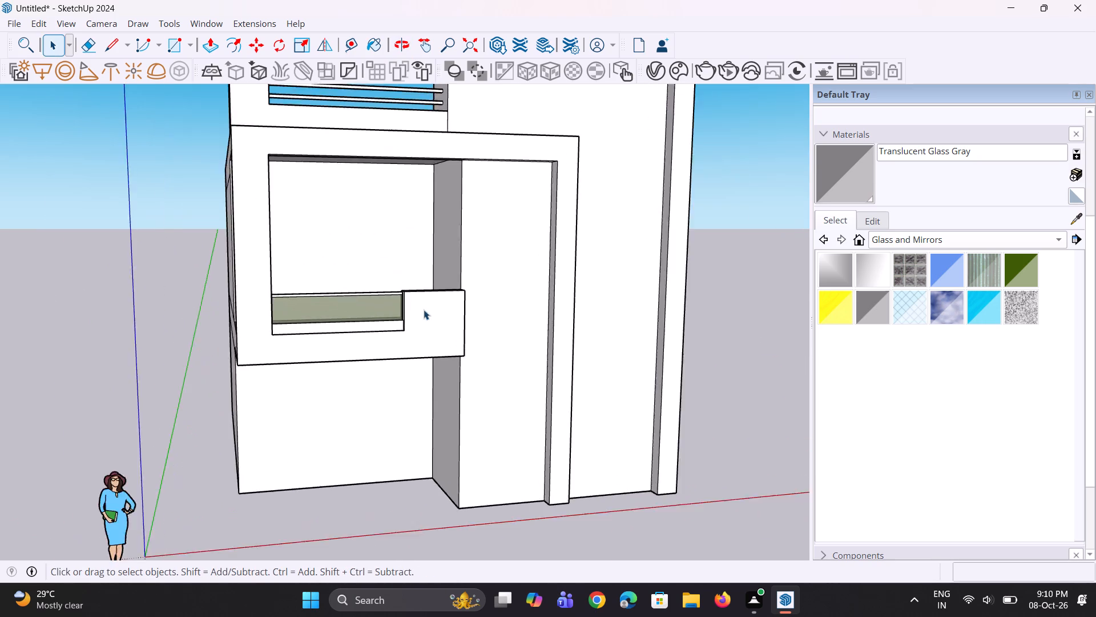
{"action": "scroll", "coordinate": [424, 310], "scroll_direction": "up", "scroll_amount": 1}
{"action": "middle_click_drag", "start_coordinate": [374, 315], "coordinate": [359, 320]}
{"action": "middle_click", "coordinate": [359, 319]}
{"action": "scroll", "coordinate": [360, 313], "scroll_direction": "down", "scroll_amount": 2}
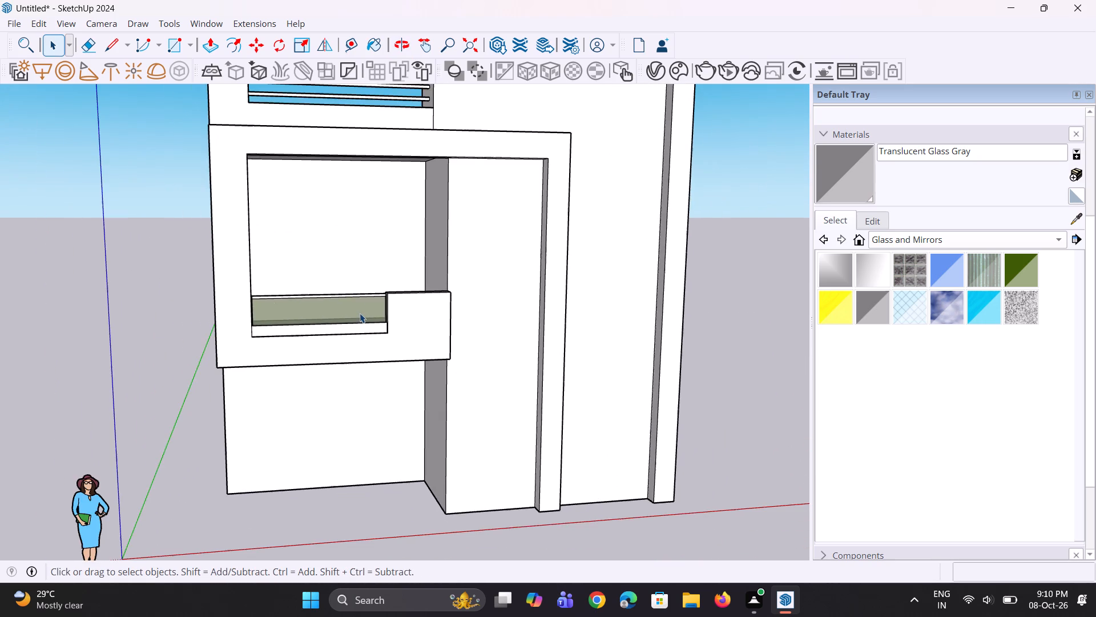
{"action": "middle_click_drag", "start_coordinate": [360, 313], "coordinate": [370, 282]}
{"action": "scroll", "coordinate": [370, 282], "scroll_direction": "down", "scroll_amount": 3}
{"action": "middle_click_drag", "start_coordinate": [370, 282], "coordinate": [373, 282]}
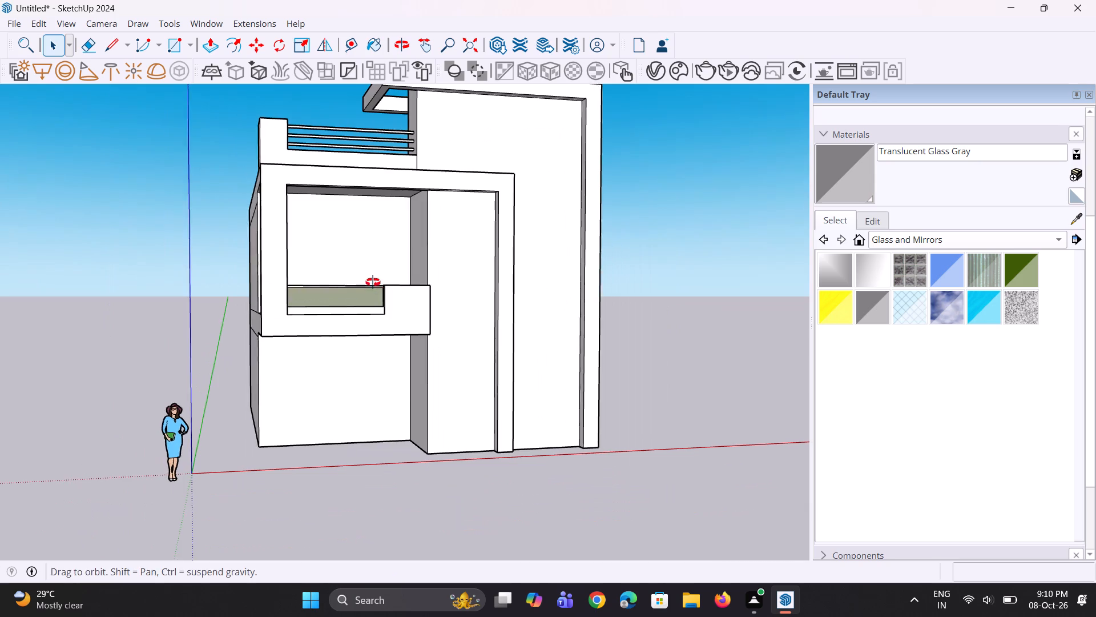
Draw a horizontal line across the narrow wall strip beside the balcony, below the top of the facade frame.
{"action": "middle_click_drag", "start_coordinate": [373, 282], "coordinate": [377, 301]}
{"action": "middle_click_drag", "start_coordinate": [409, 295], "coordinate": [384, 295]}
{"action": "scroll", "coordinate": [396, 284], "scroll_direction": "up", "scroll_amount": 3}
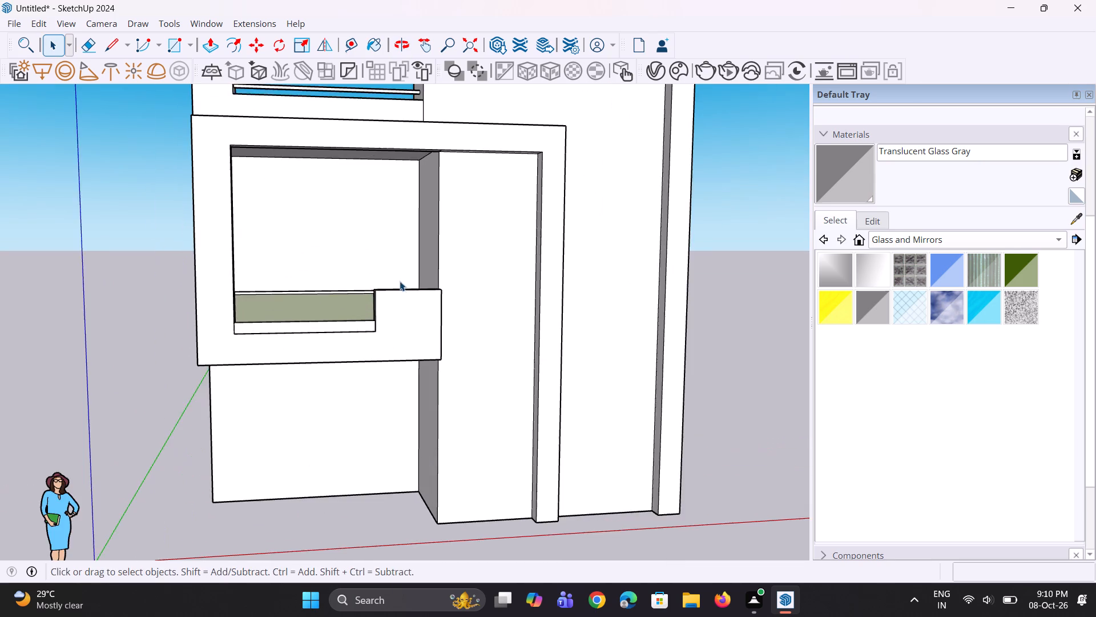
{"action": "middle_click_drag", "start_coordinate": [410, 285], "coordinate": [384, 305]}
{"action": "scroll", "coordinate": [462, 264], "scroll_direction": "up", "scroll_amount": 1}
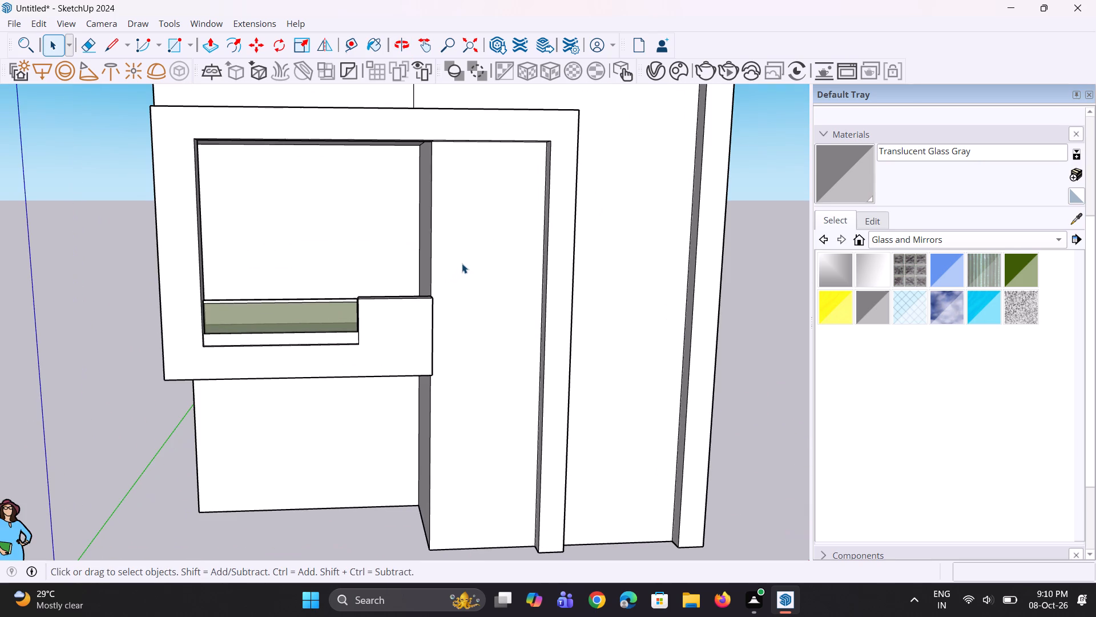
{"action": "key", "text": "l"}
{"action": "scroll", "coordinate": [464, 259], "scroll_direction": "up", "scroll_amount": 2}
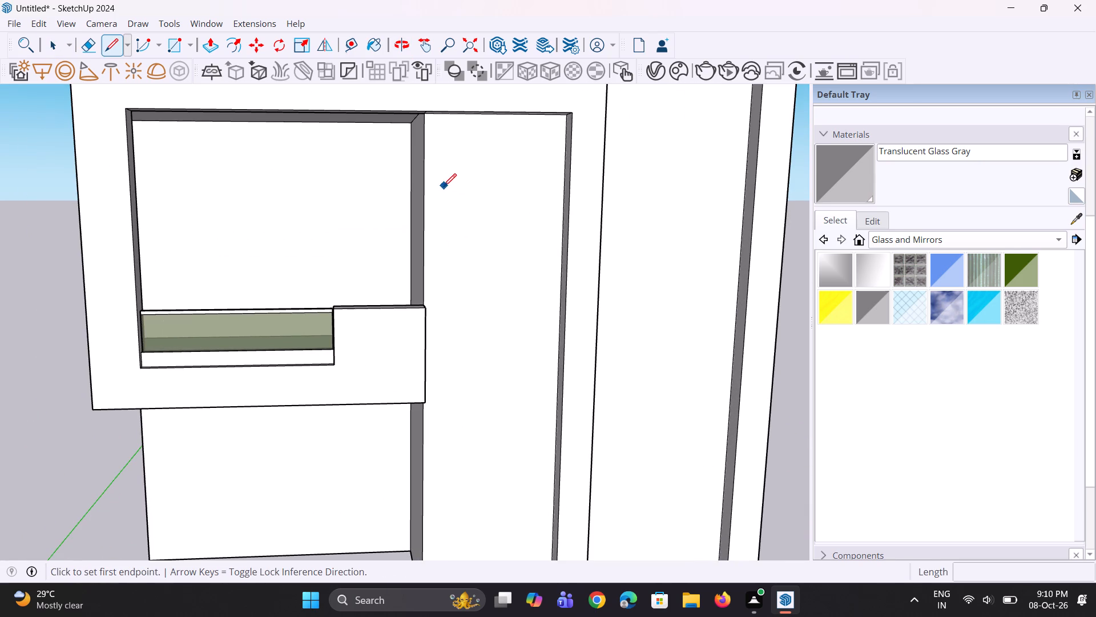
{"action": "left_click", "coordinate": [425, 202]}
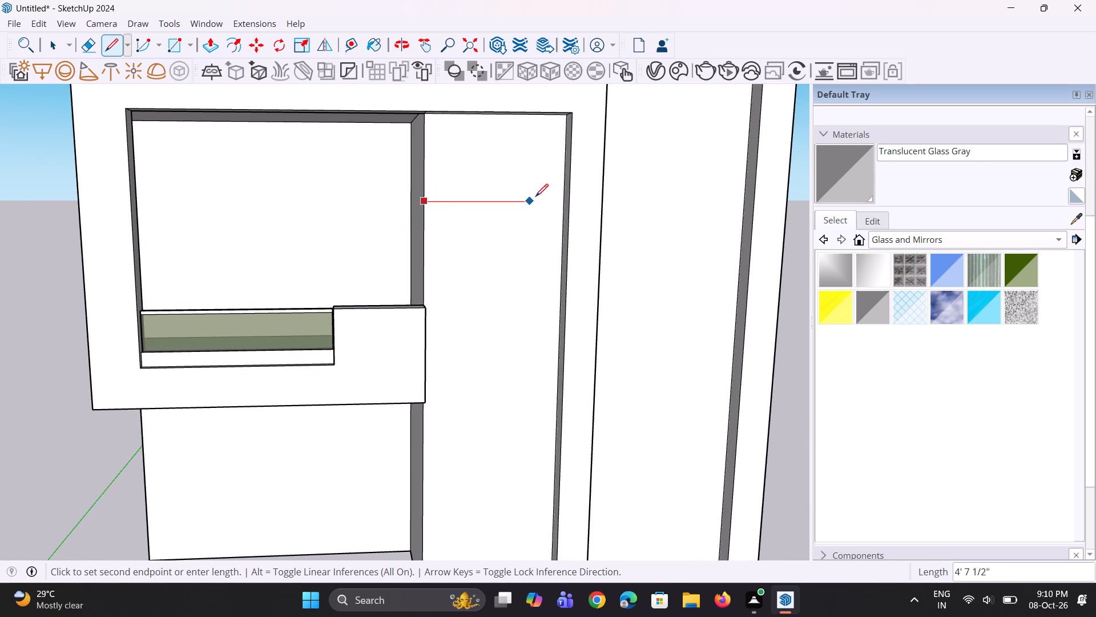
{"action": "left_click", "coordinate": [564, 202]}
{"action": "key", "text": "space"}
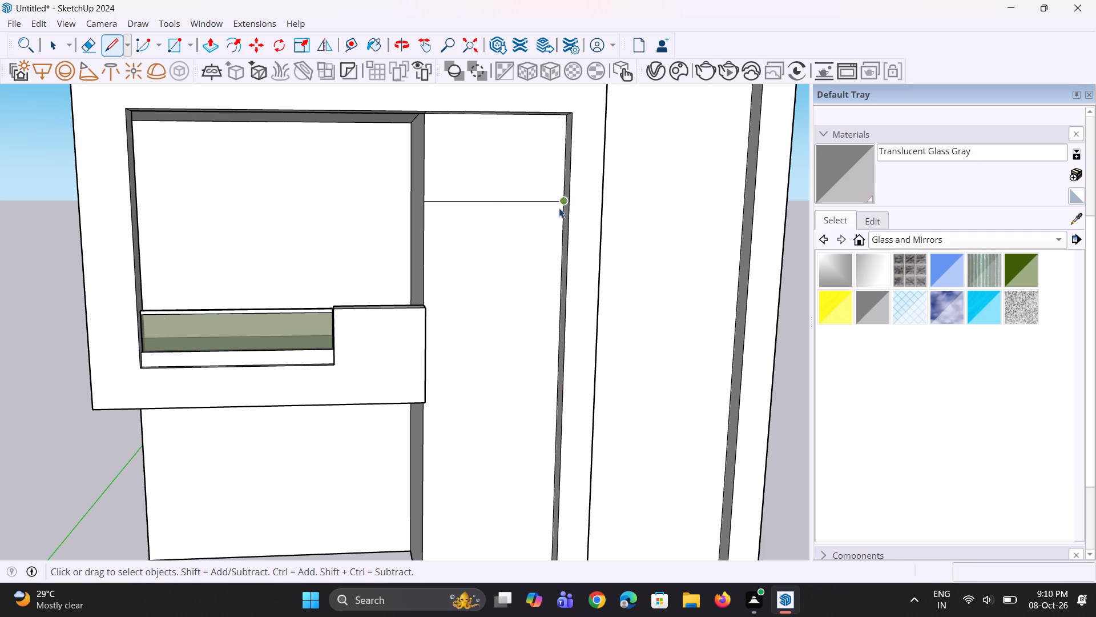
Copy the horizontal line about 6" straight down to form a thin band across the narrow wall strip.
{"action": "left_click", "coordinate": [556, 200]}
{"action": "left_click", "coordinate": [559, 206]}
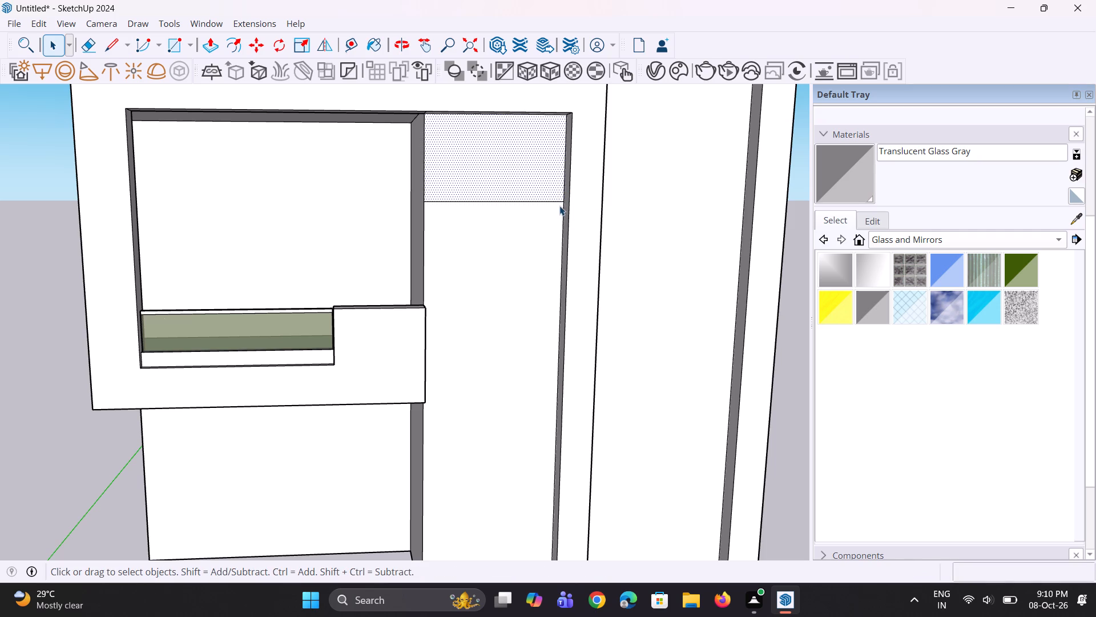
{"action": "left_click", "coordinate": [562, 202]}
{"action": "key", "text": "m"}
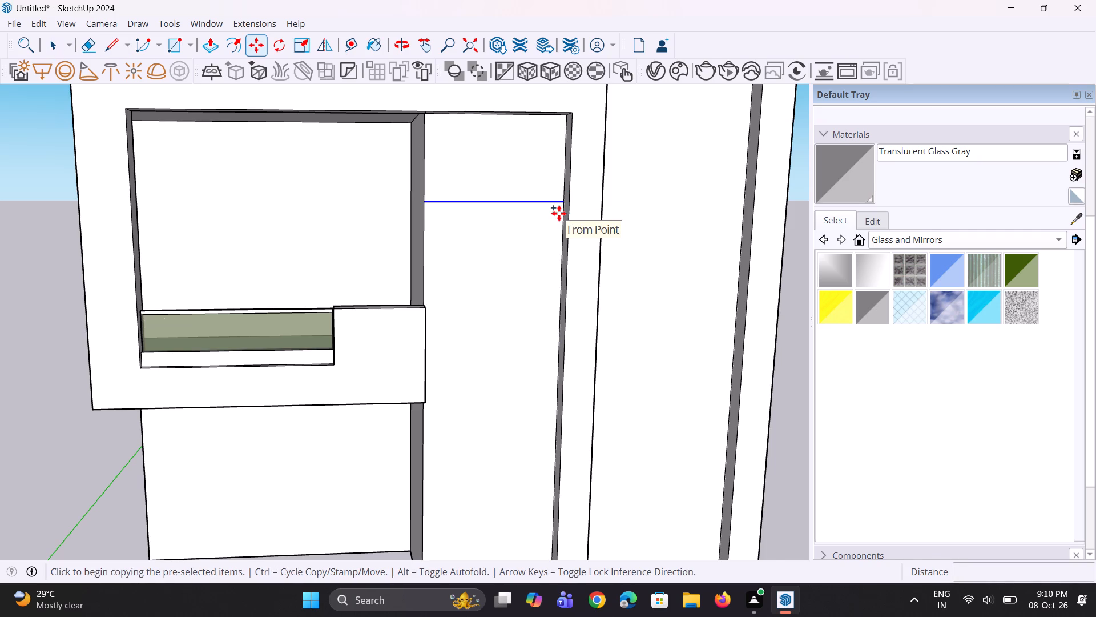
{"action": "scroll", "coordinate": [561, 213], "scroll_direction": "up", "scroll_amount": 1}
{"action": "left_click", "coordinate": [561, 207]}
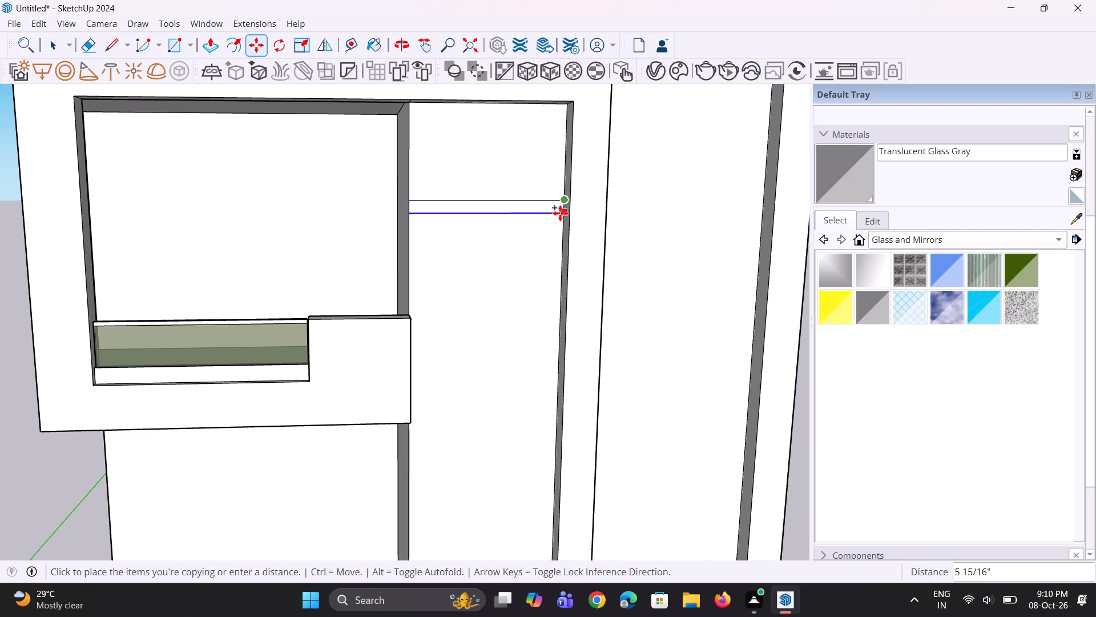
{"action": "left_click", "coordinate": [560, 213]}
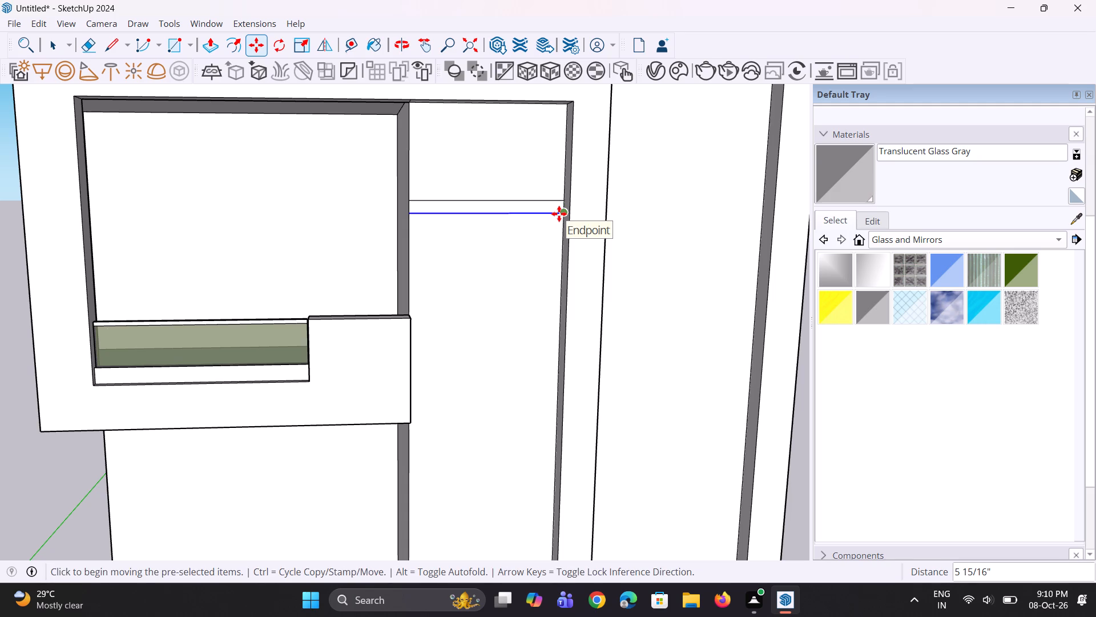
{"action": "key", "text": "space"}
{"action": "key", "text": "space"}
Copy the thin band downward at about 1' 8 9/16" spacing with a *2 array, giving three equal bands.
{"action": "left_click", "coordinate": [554, 209]}
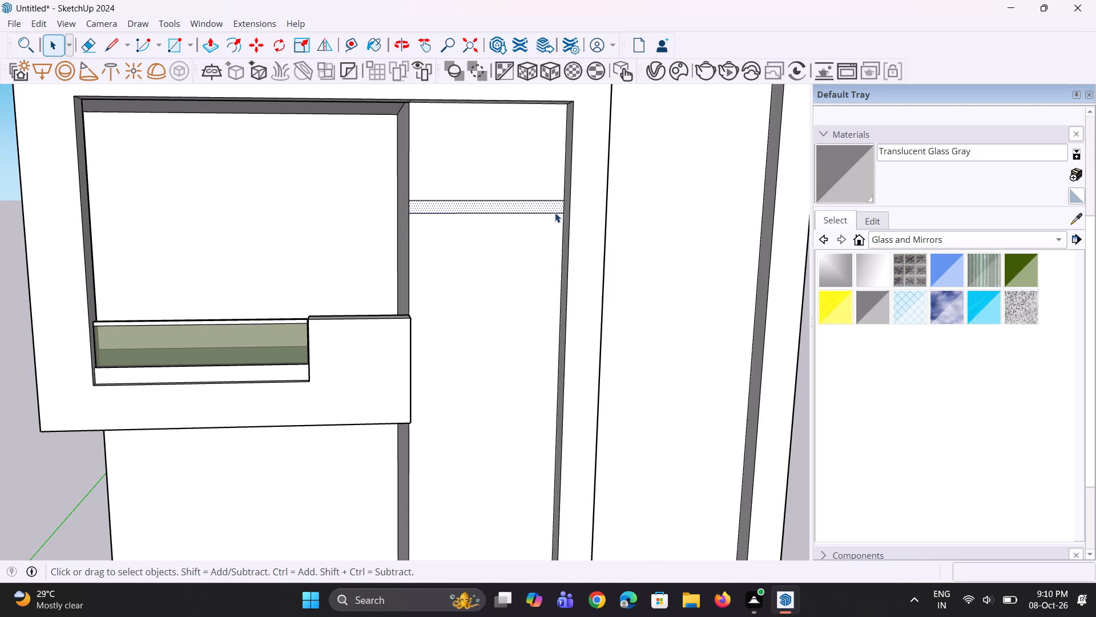
{"action": "key", "text": "m"}
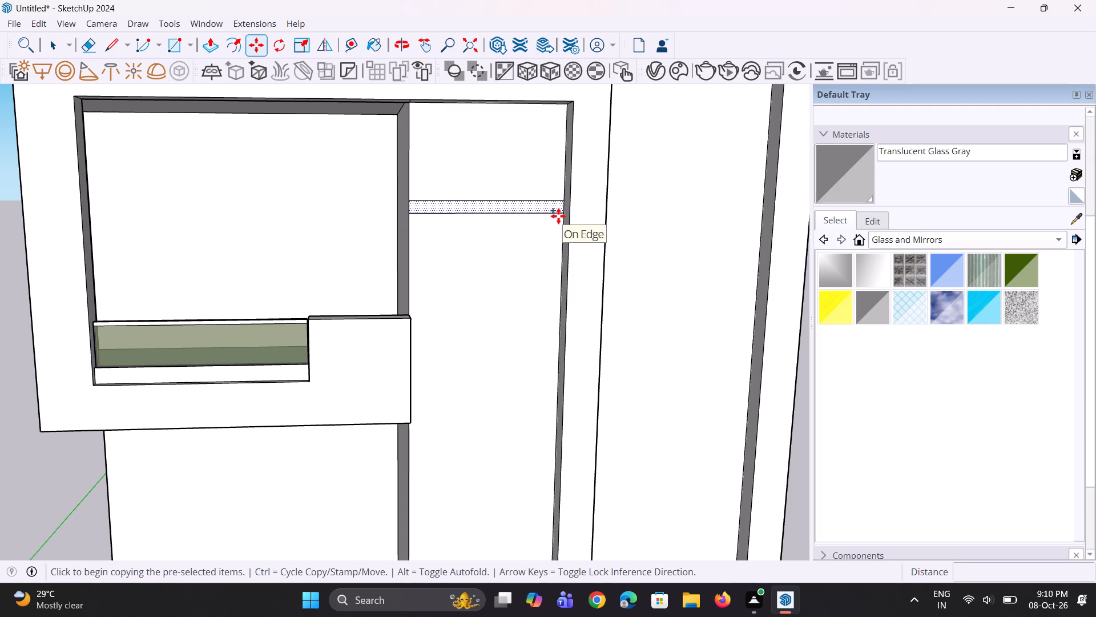
{"action": "left_click", "coordinate": [561, 217]}
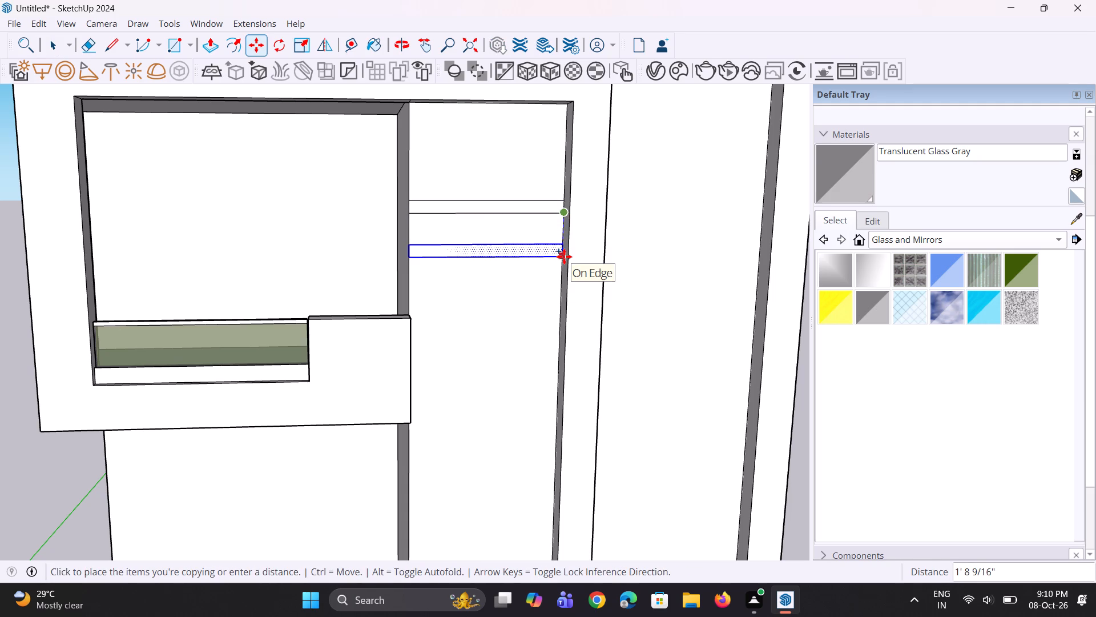
{"action": "left_click", "coordinate": [564, 257]}
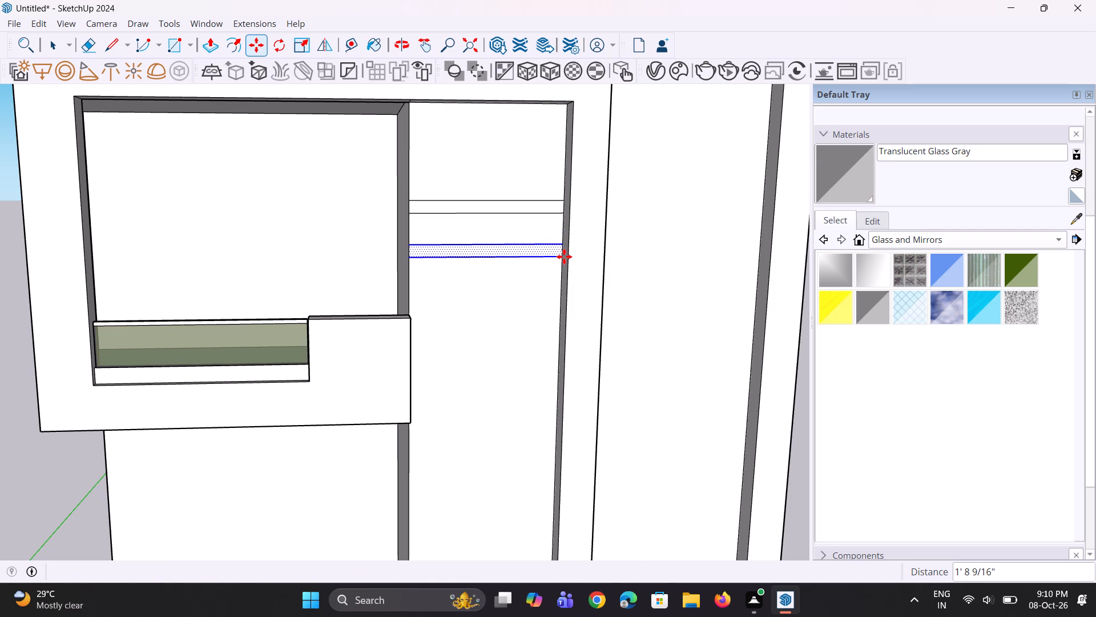
{"action": "type", "text": "*2"}
{"action": "key", "text": "Return"}
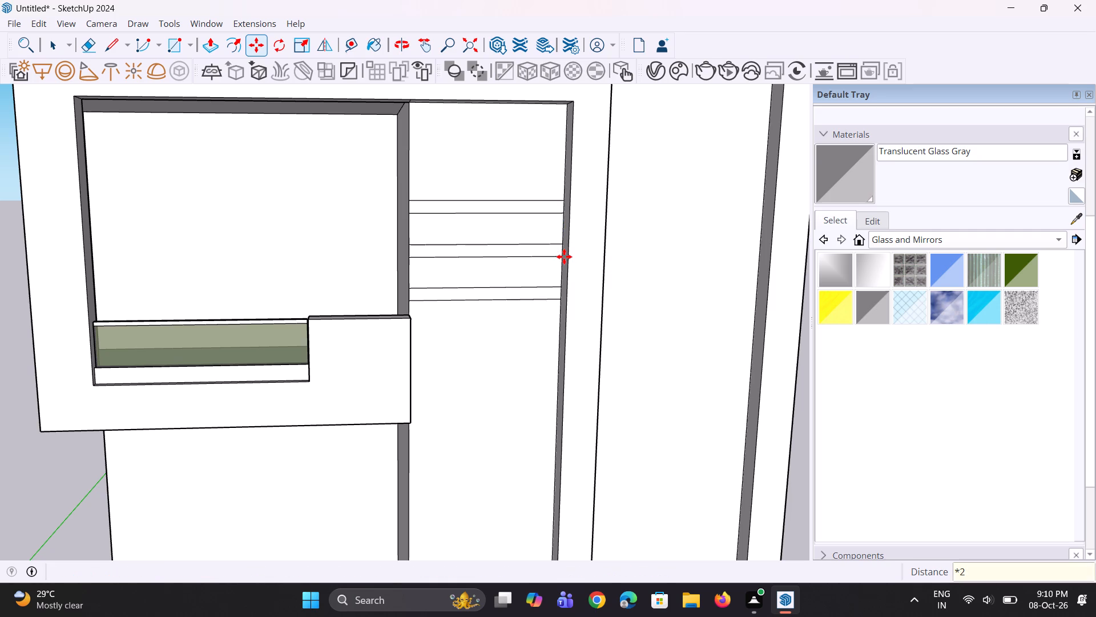
{"action": "middle_click_drag", "start_coordinate": [474, 295], "coordinate": [433, 339]}
{"action": "scroll", "coordinate": [433, 335], "scroll_direction": "up", "scroll_amount": 1}
{"action": "key", "text": "space"}
{"action": "scroll", "coordinate": [431, 312], "scroll_direction": "down", "scroll_amount": 11}
{"action": "key", "text": "space"}
Copy all three bands about 11' down the same wall strip to form a matching group near the ground.
{"action": "middle_click_drag", "start_coordinate": [420, 295], "coordinate": [418, 264]}
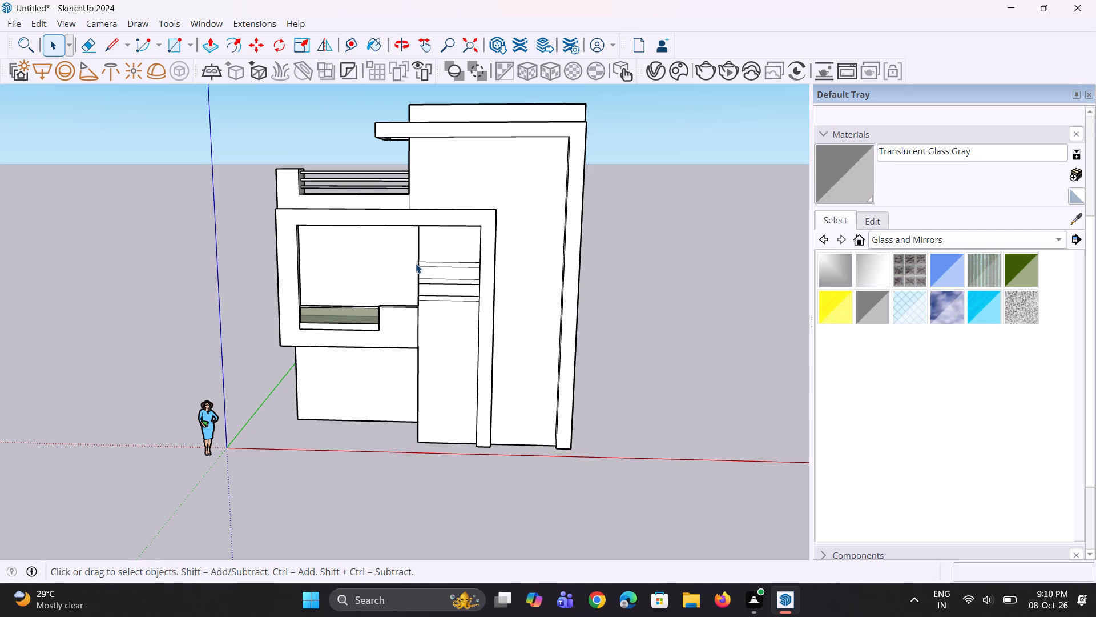
{"action": "scroll", "coordinate": [446, 241], "scroll_direction": "up", "scroll_amount": 2}
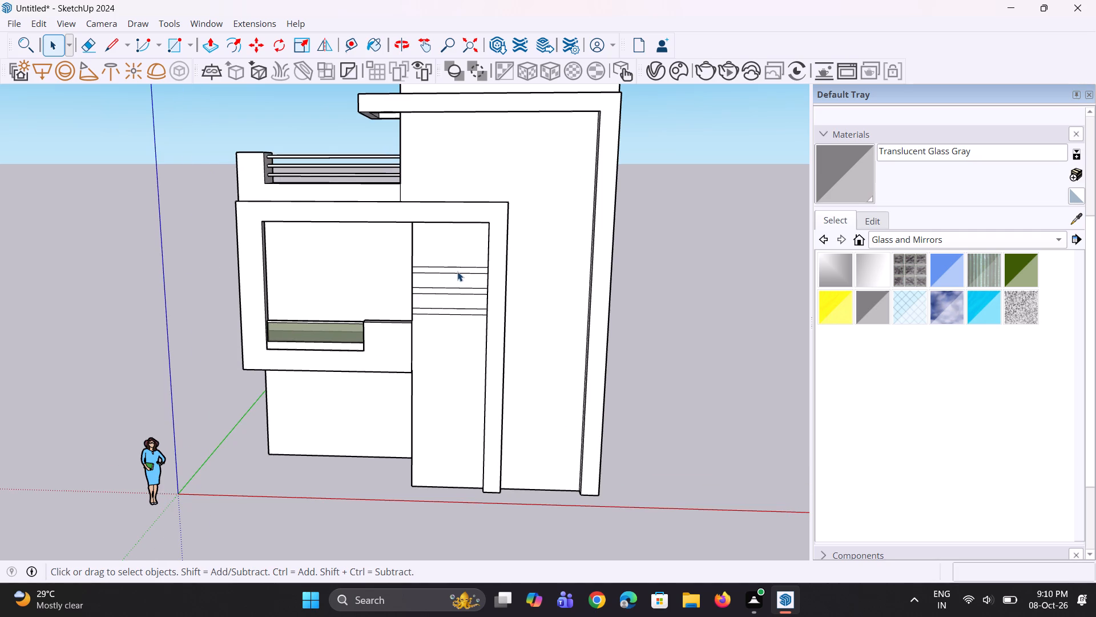
{"action": "left_click", "coordinate": [457, 271]}
{"action": "scroll", "coordinate": [448, 293], "scroll_direction": "up", "scroll_amount": 3}
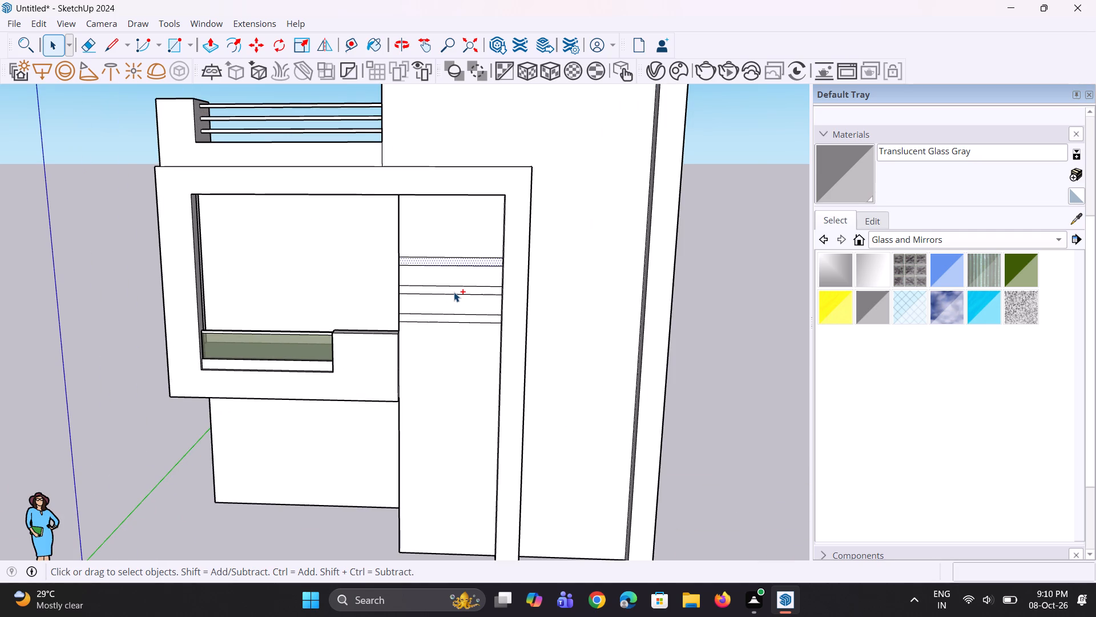
{"action": "left_click", "coordinate": [454, 292], "text": "ctrl"}
{"action": "left_click", "coordinate": [460, 320], "text": "ctrl"}
{"action": "scroll", "coordinate": [424, 277], "scroll_direction": "down", "scroll_amount": 5}
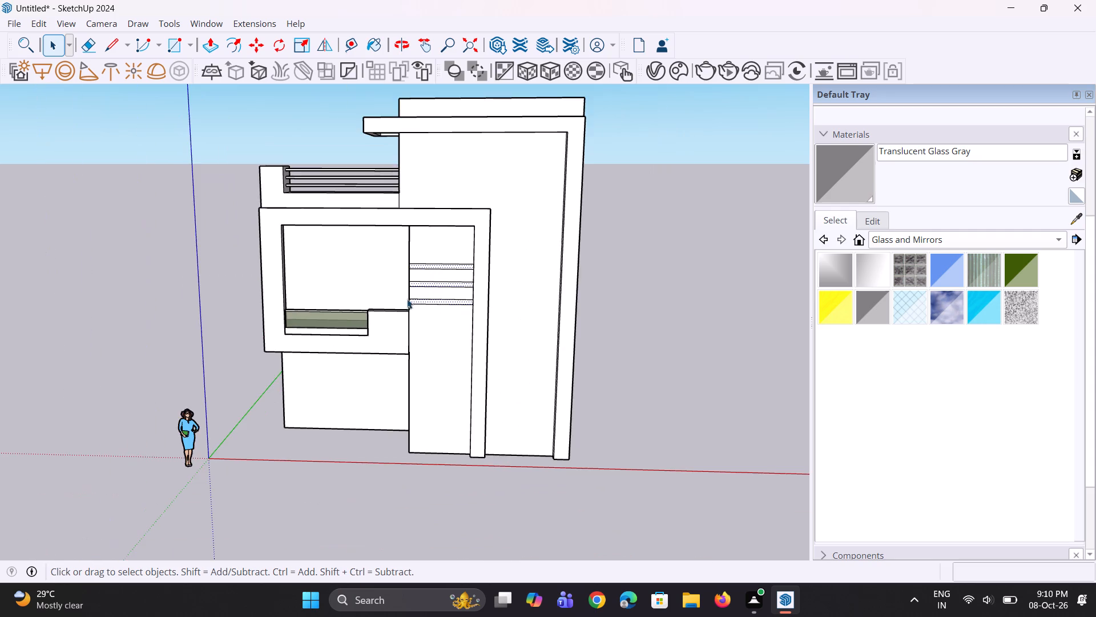
{"action": "scroll", "coordinate": [397, 314], "scroll_direction": "up", "scroll_amount": 5}
{"action": "key", "text": "m"}
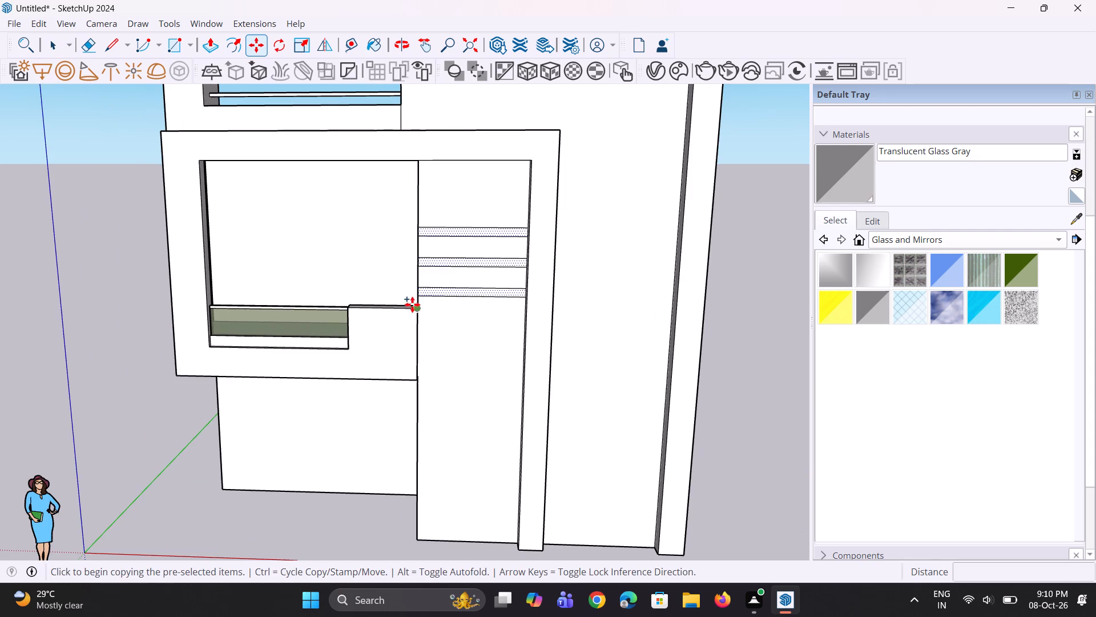
{"action": "left_click", "coordinate": [417, 300]}
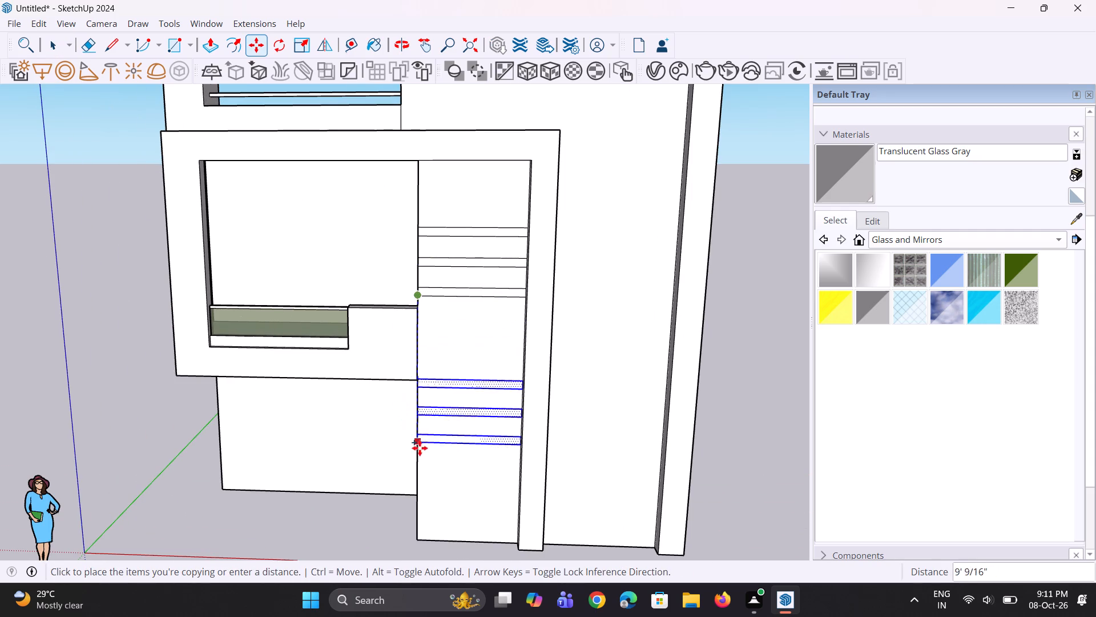
{"action": "left_click", "coordinate": [416, 481]}
{"action": "middle_click_drag", "start_coordinate": [432, 472], "coordinate": [452, 439]}
{"action": "key", "text": "space"}
{"action": "key", "text": "space"}
{"action": "left_click", "coordinate": [720, 438]}
Examine the two groups of wall bands and the building's open balcony side from several angles.
{"action": "middle_click_drag", "start_coordinate": [603, 459], "coordinate": [597, 476]}
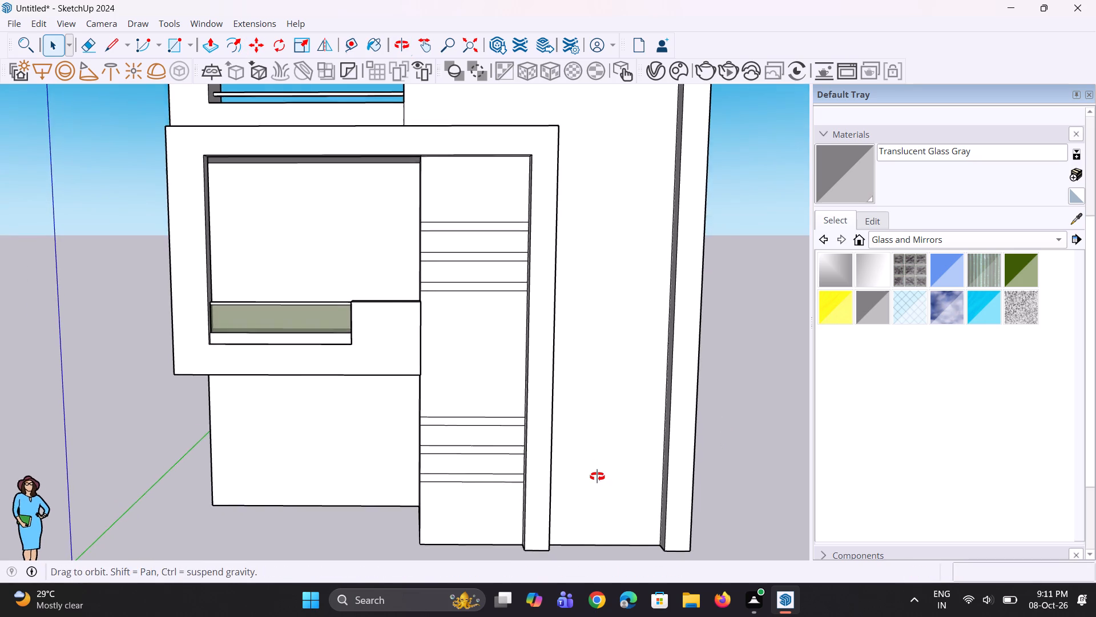
{"action": "middle_click_drag", "start_coordinate": [597, 476], "coordinate": [593, 486]}
{"action": "scroll", "coordinate": [493, 408], "scroll_direction": "down", "scroll_amount": 5}
{"action": "middle_click_drag", "start_coordinate": [491, 408], "coordinate": [465, 416]}
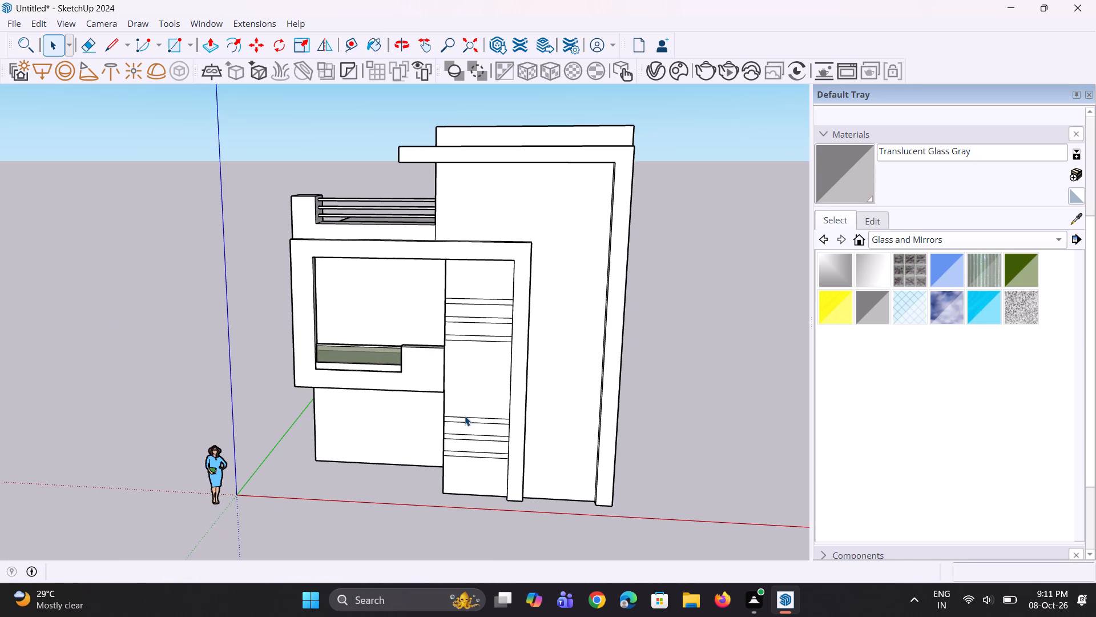
{"action": "scroll", "coordinate": [435, 410], "scroll_direction": "up", "scroll_amount": 2}
{"action": "middle_click_drag", "start_coordinate": [429, 386], "coordinate": [456, 360]}
{"action": "middle_click_drag", "start_coordinate": [165, 400], "coordinate": [217, 382]}
{"action": "scroll", "coordinate": [217, 384], "scroll_direction": "down", "scroll_amount": 4}
{"action": "middle_click_drag", "start_coordinate": [216, 386], "coordinate": [498, 449]}
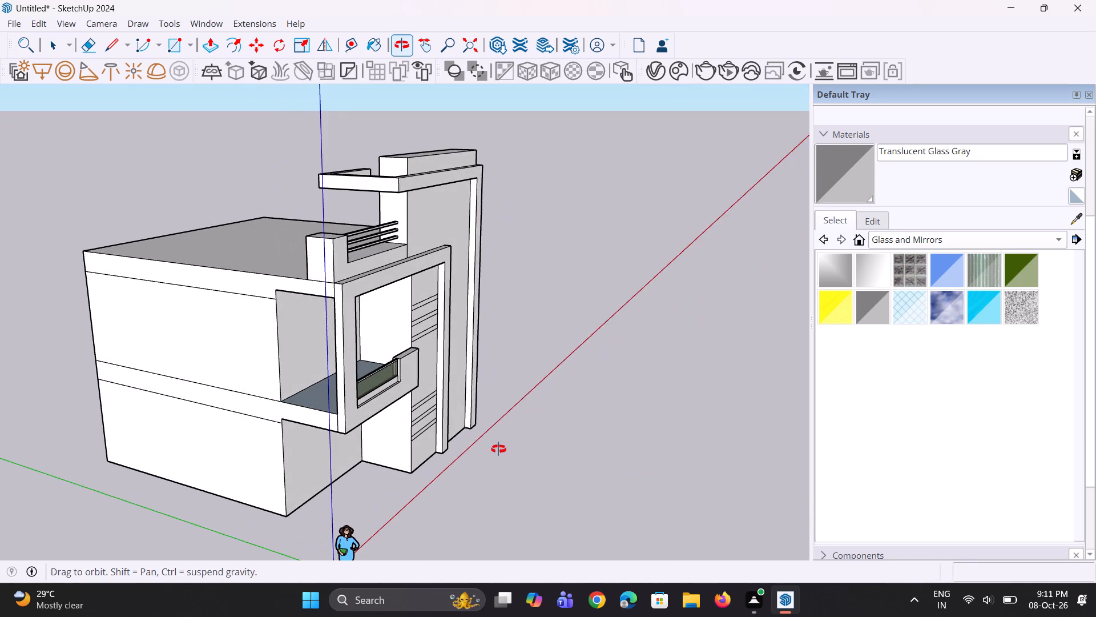
{"action": "middle_click_drag", "start_coordinate": [498, 449], "coordinate": [557, 430]}
{"action": "middle_click_drag", "start_coordinate": [493, 462], "coordinate": [507, 535]}
Copy the vertical outer edge of the balcony's side opening about 5 3/8" inward across the frame's inner face.
{"action": "scroll", "coordinate": [286, 427], "scroll_direction": "up", "scroll_amount": 4}
{"action": "middle_click_drag", "start_coordinate": [358, 439], "coordinate": [191, 475]}
{"action": "scroll", "coordinate": [295, 435], "scroll_direction": "up", "scroll_amount": 3}
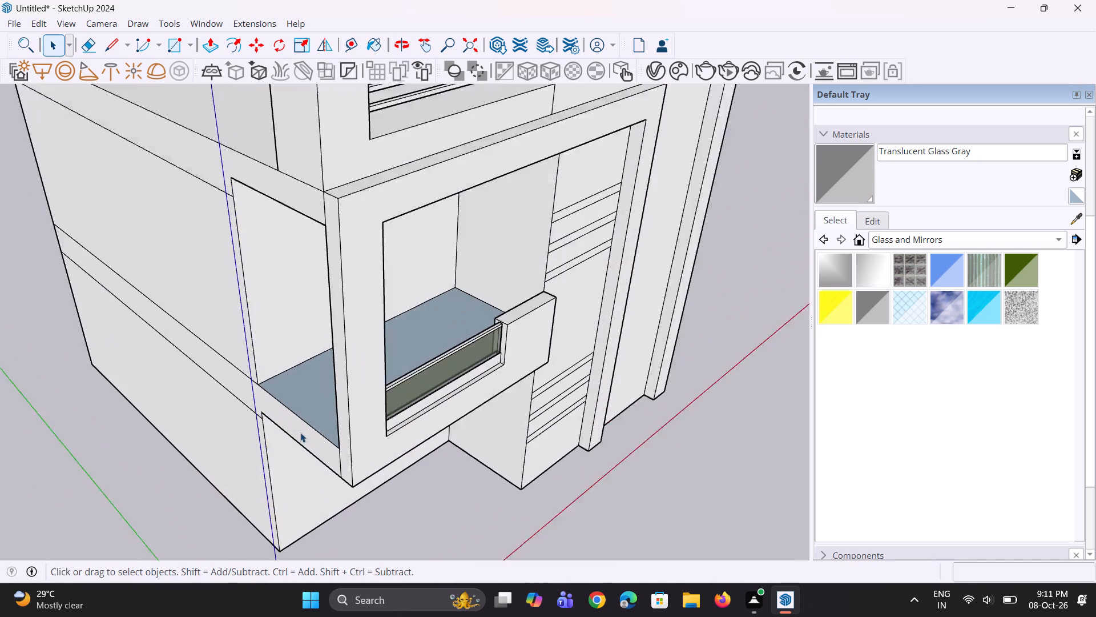
{"action": "scroll", "coordinate": [300, 432], "scroll_direction": "up", "scroll_amount": 1}
{"action": "middle_click_drag", "start_coordinate": [361, 455], "coordinate": [685, 425]}
{"action": "scroll", "coordinate": [643, 407], "scroll_direction": "up", "scroll_amount": 2}
{"action": "middle_click_drag", "start_coordinate": [529, 400], "coordinate": [611, 414]}
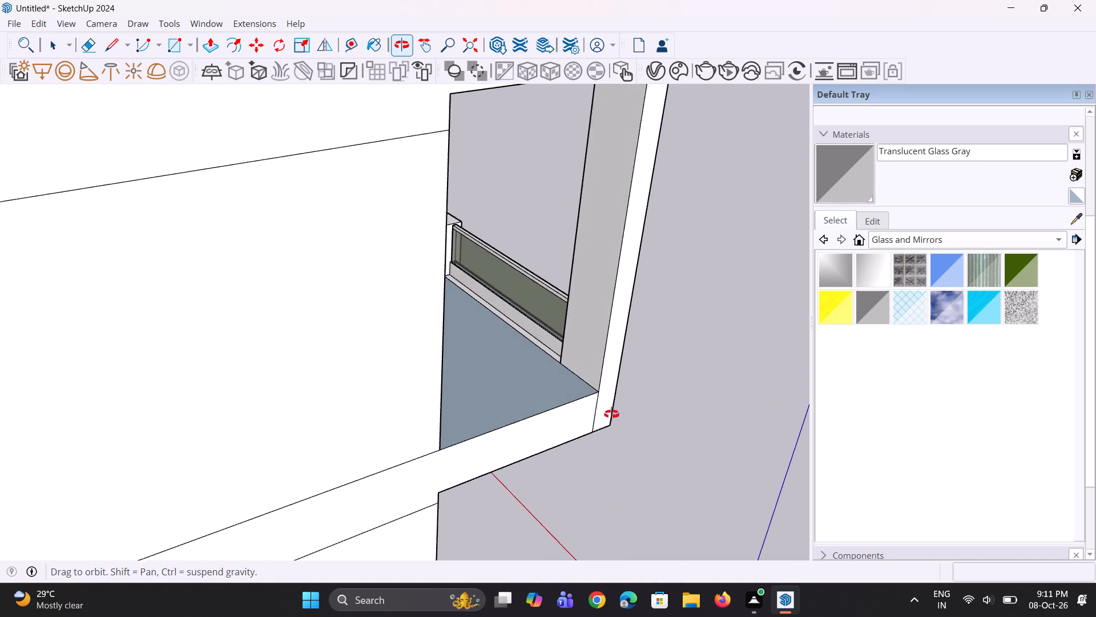
{"action": "middle_click_drag", "start_coordinate": [611, 414], "coordinate": [613, 412]}
{"action": "left_click", "coordinate": [605, 368]}
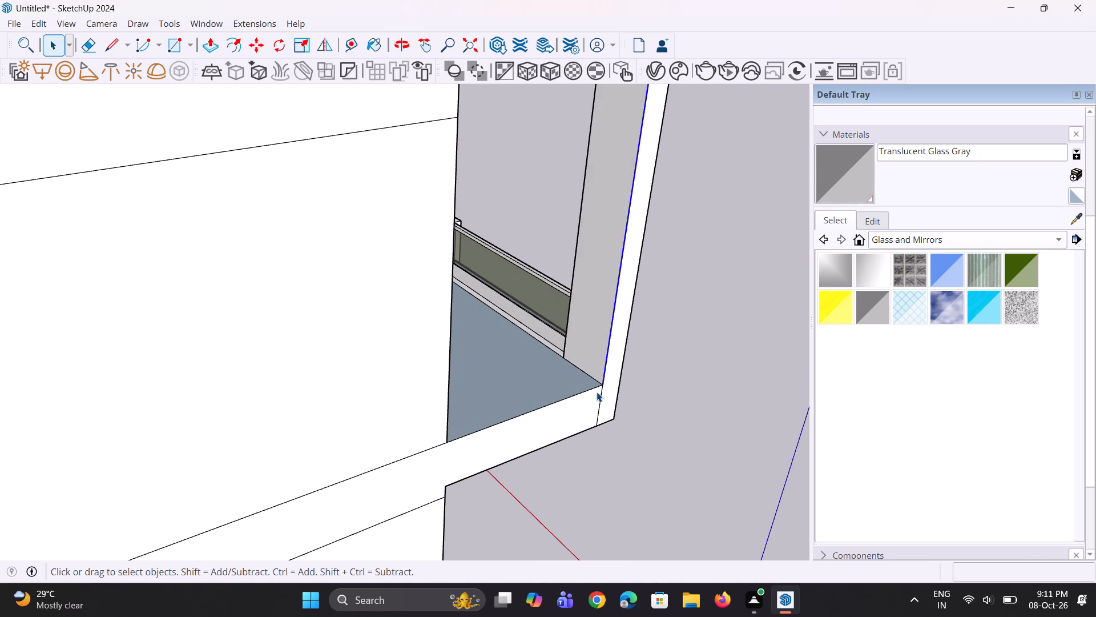
{"action": "scroll", "coordinate": [589, 401], "scroll_direction": "down", "scroll_amount": 1}
{"action": "key", "text": "m"}
{"action": "scroll", "coordinate": [589, 404], "scroll_direction": "up", "scroll_amount": 1}
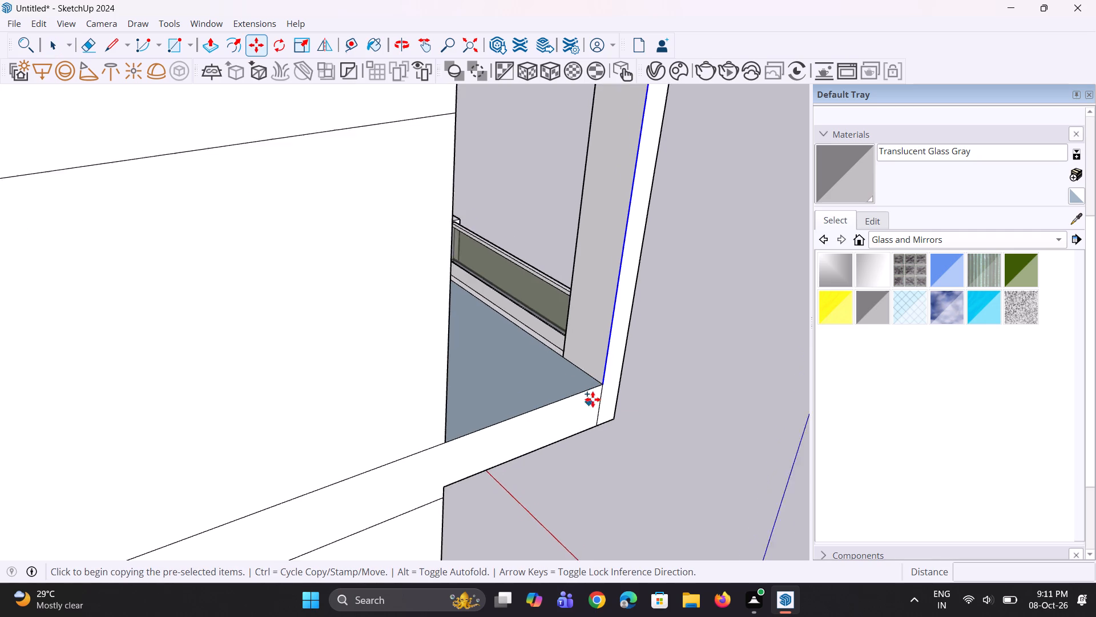
{"action": "scroll", "coordinate": [593, 399], "scroll_direction": "up", "scroll_amount": 5}
{"action": "left_click", "coordinate": [604, 372]}
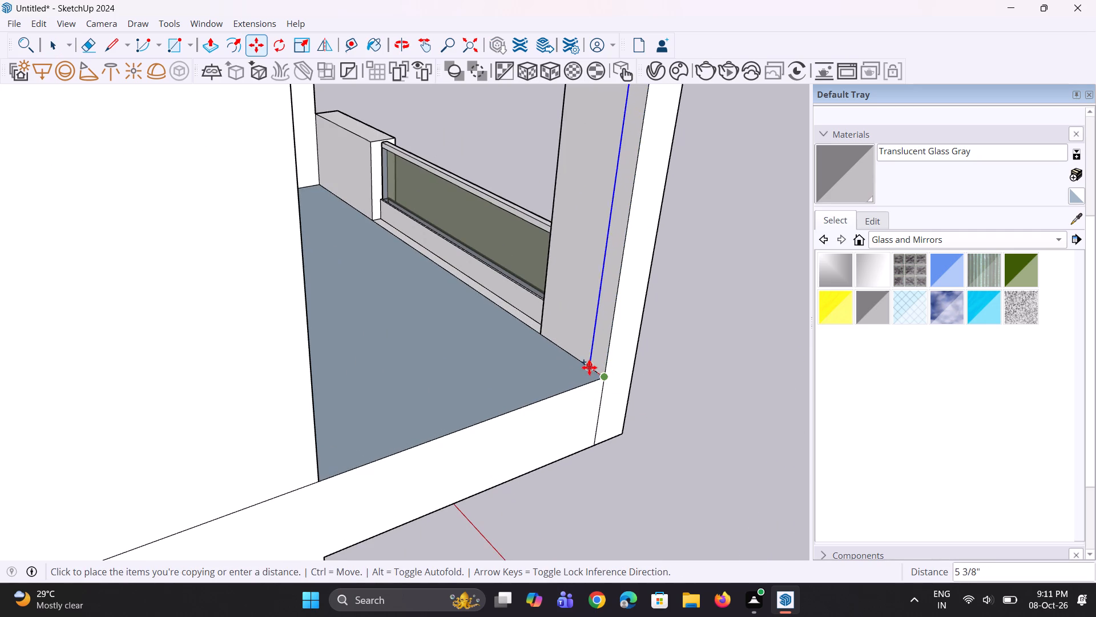
{"action": "left_click", "coordinate": [589, 367]}
{"action": "scroll", "coordinate": [598, 394], "scroll_direction": "down", "scroll_amount": 3}
{"action": "middle_click_drag", "start_coordinate": [599, 395], "coordinate": [554, 414]}
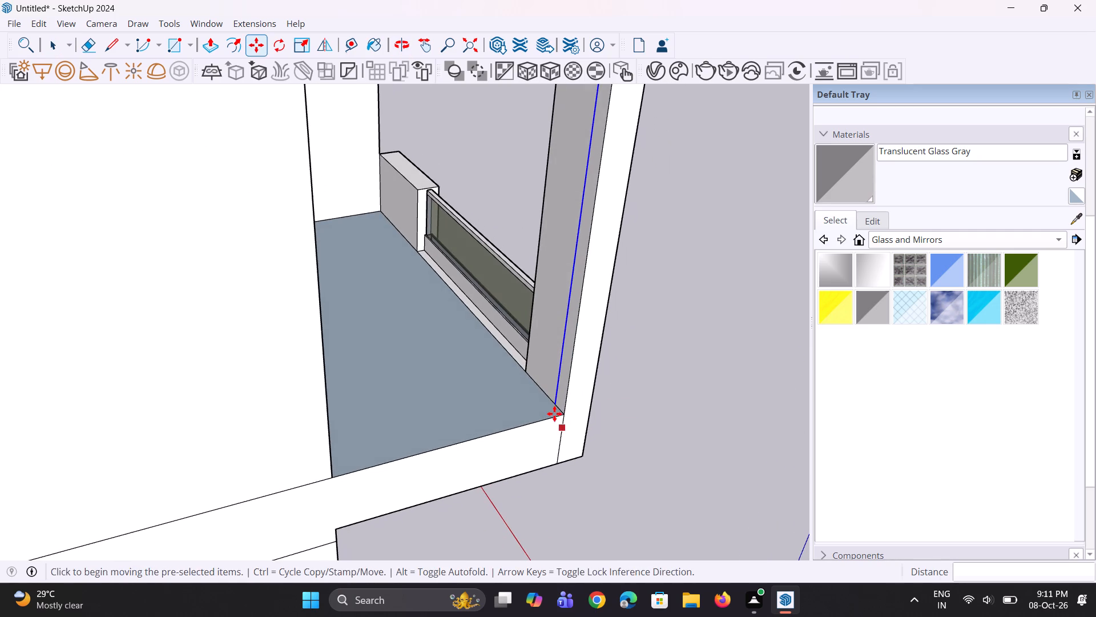
Push/Pull the narrow strip on the frame's inner face 6' 5 1/8" to the back wall, closing the balcony's side opening.
{"action": "key", "text": "p"}
{"action": "left_click", "coordinate": [561, 379]}
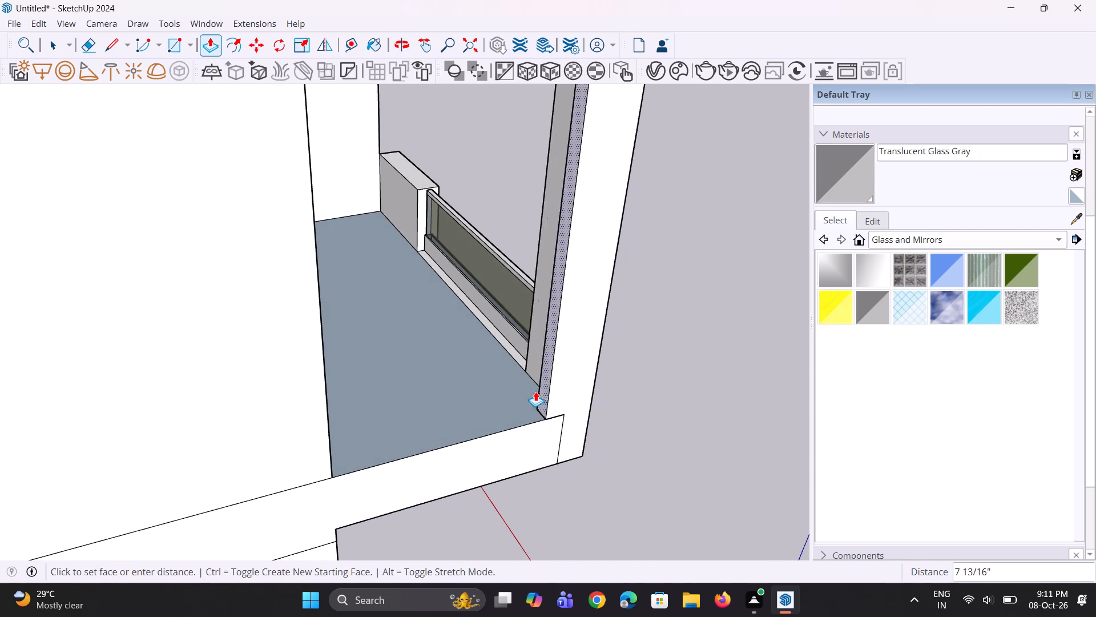
{"action": "left_click", "coordinate": [323, 378]}
Examine the new balcony side wall from outside and the whole front facade from above.
{"action": "scroll", "coordinate": [327, 432], "scroll_direction": "down", "scroll_amount": 4}
{"action": "middle_click_drag", "start_coordinate": [475, 441], "coordinate": [366, 450]}
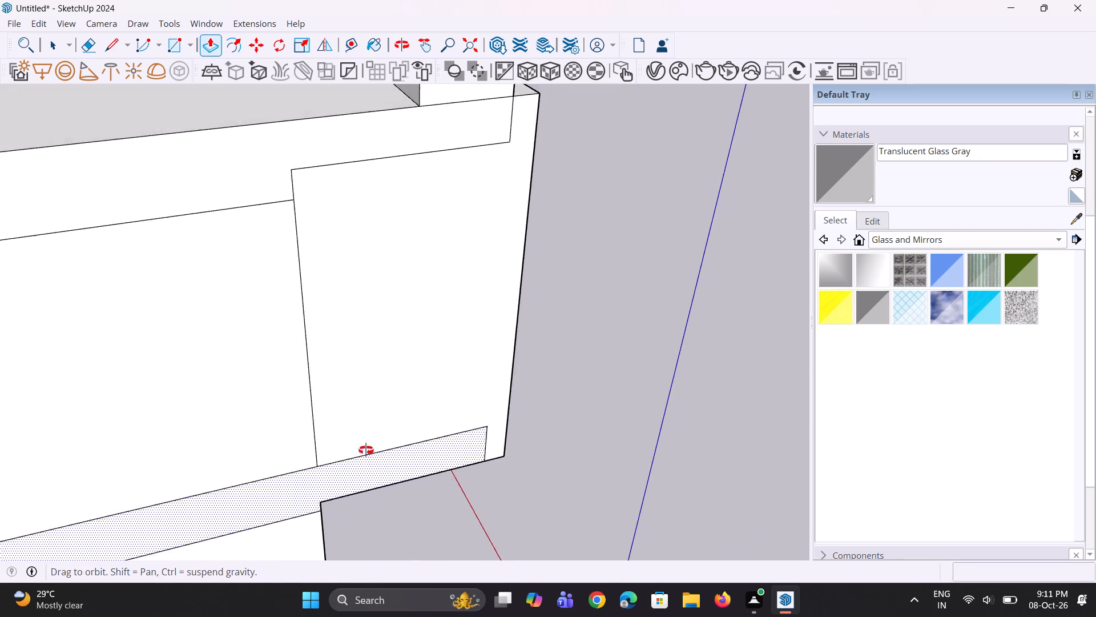
{"action": "middle_click_drag", "start_coordinate": [366, 450], "coordinate": [63, 468]}
{"action": "scroll", "coordinate": [303, 384], "scroll_direction": "down", "scroll_amount": 5}
{"action": "middle_click_drag", "start_coordinate": [401, 387], "coordinate": [0, 361]}
{"action": "scroll", "coordinate": [299, 308], "scroll_direction": "up", "scroll_amount": 4}
{"action": "middle_click_drag", "start_coordinate": [424, 289], "coordinate": [583, 458]}
{"action": "scroll", "coordinate": [517, 463], "scroll_direction": "down", "scroll_amount": 4}
{"action": "middle_click_drag", "start_coordinate": [509, 472], "coordinate": [558, 374]}
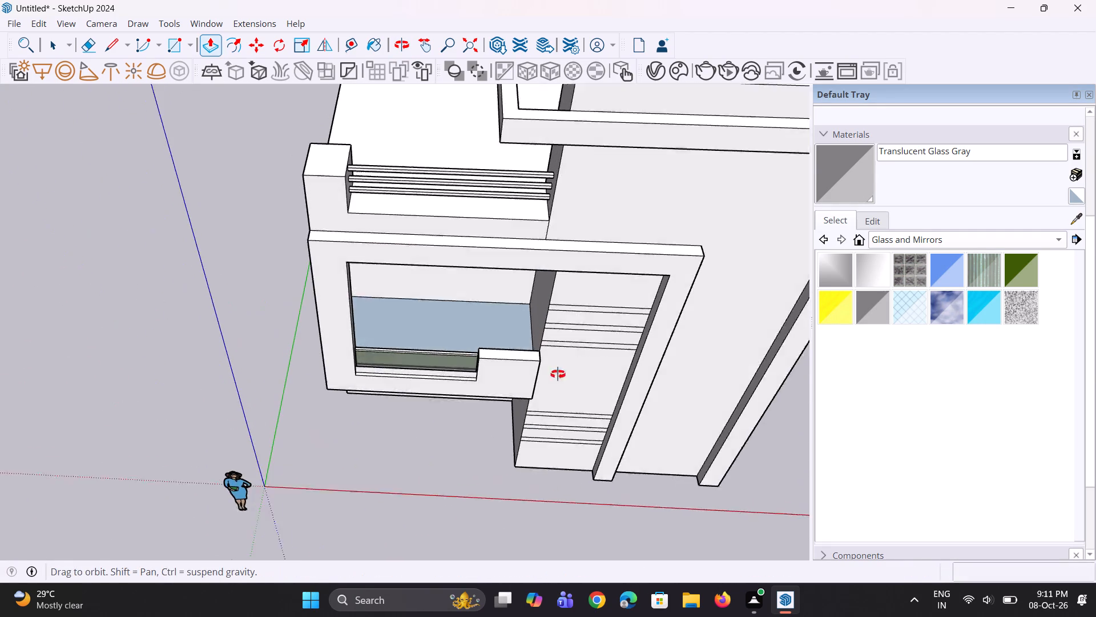
{"action": "middle_click_drag", "start_coordinate": [558, 374], "coordinate": [561, 360]}
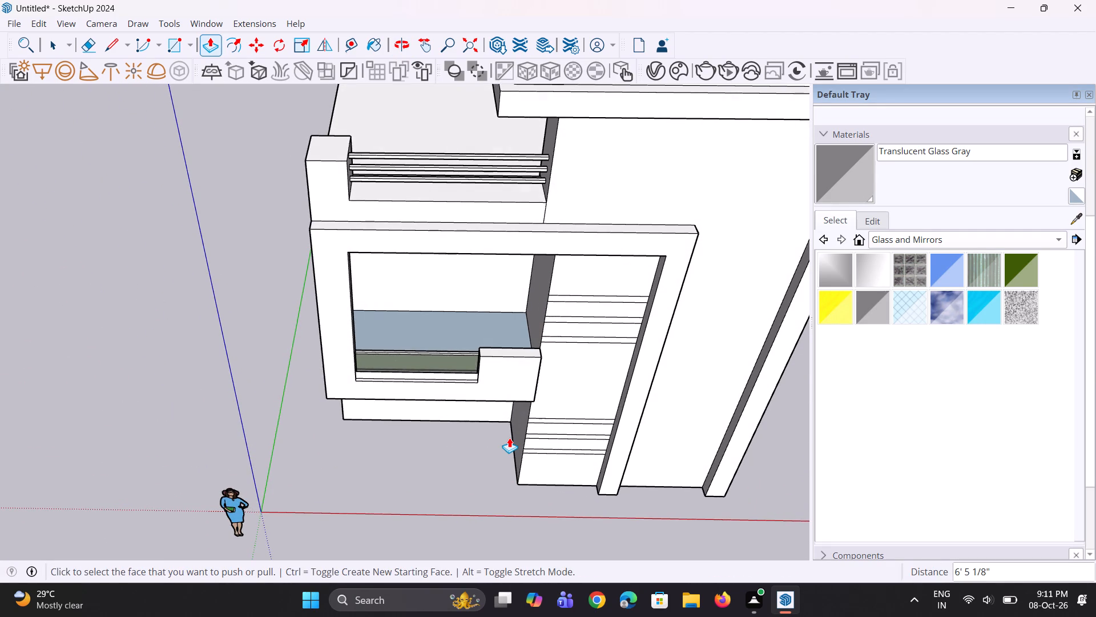
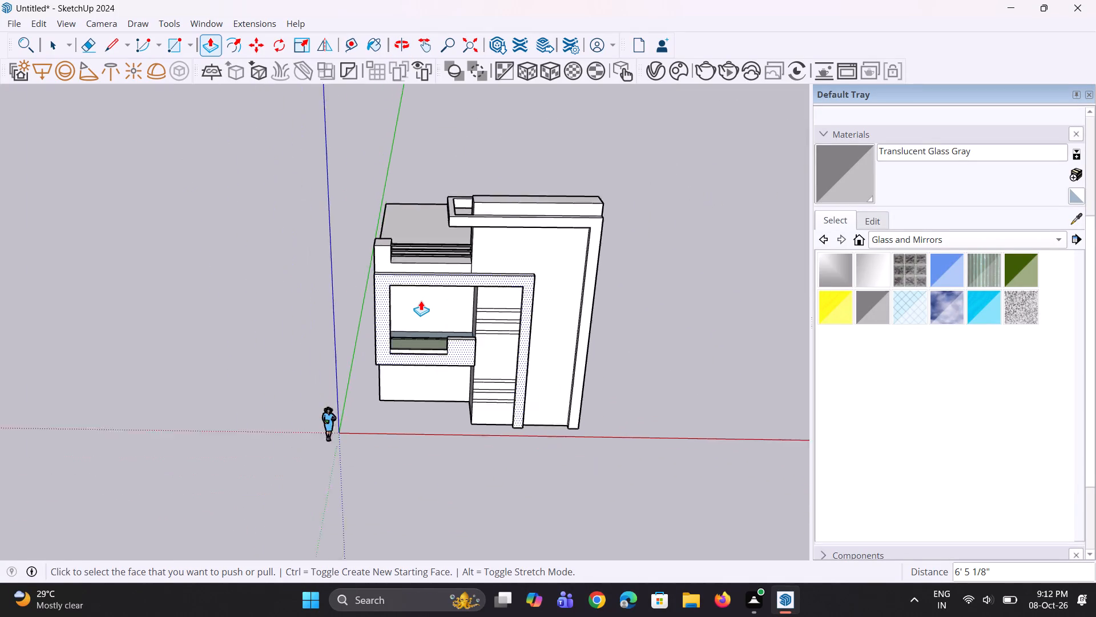
Push/Pull the three upper wall bands inside the facade frame outward by about 2 15/16" each.
{"action": "middle_click_drag", "start_coordinate": [434, 308], "coordinate": [519, 309]}
{"action": "scroll", "coordinate": [510, 286], "scroll_direction": "up", "scroll_amount": 12}
{"action": "middle_click_drag", "start_coordinate": [470, 315], "coordinate": [488, 321]}
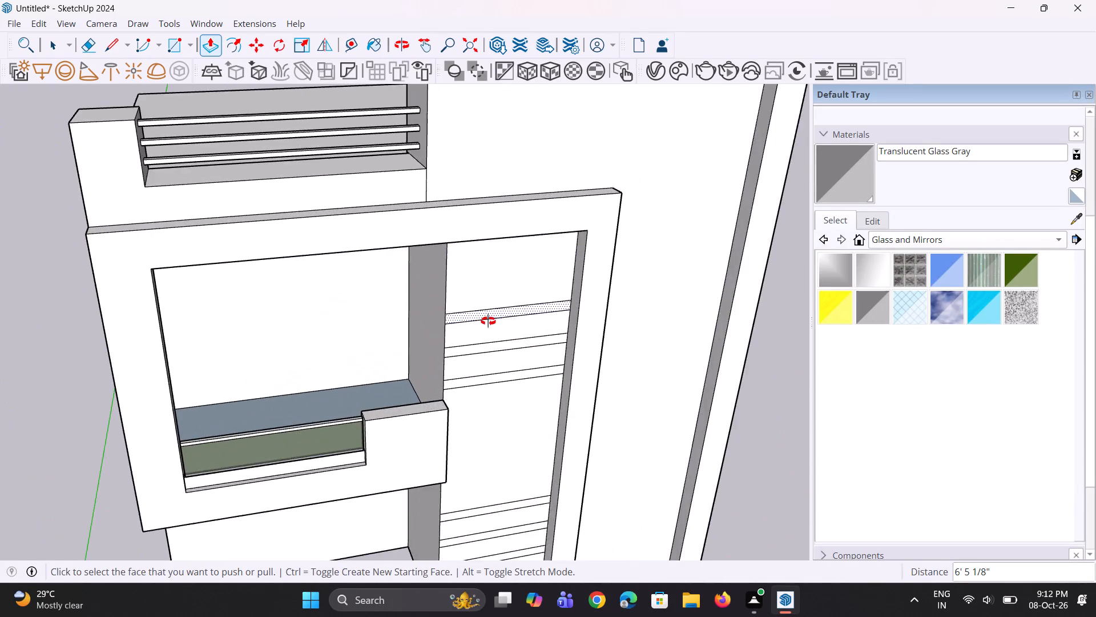
{"action": "middle_click_drag", "start_coordinate": [488, 321], "coordinate": [504, 321]}
{"action": "scroll", "coordinate": [501, 321], "scroll_direction": "up", "scroll_amount": 1}
{"action": "left_click", "coordinate": [495, 309]}
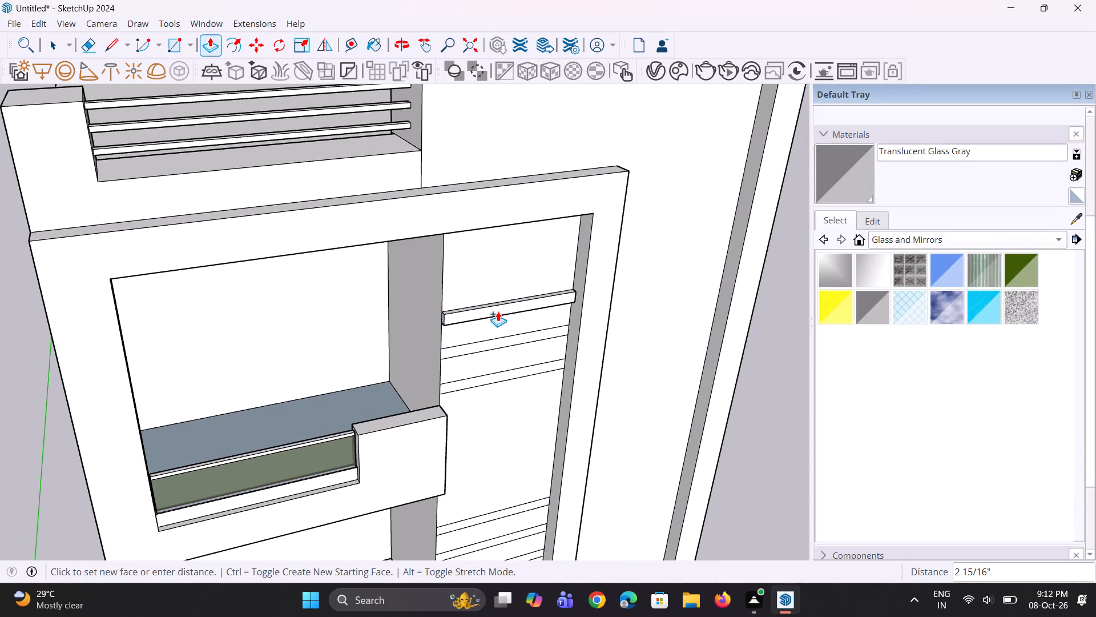
{"action": "left_click", "coordinate": [498, 311]}
{"action": "double_click", "coordinate": [481, 349]}
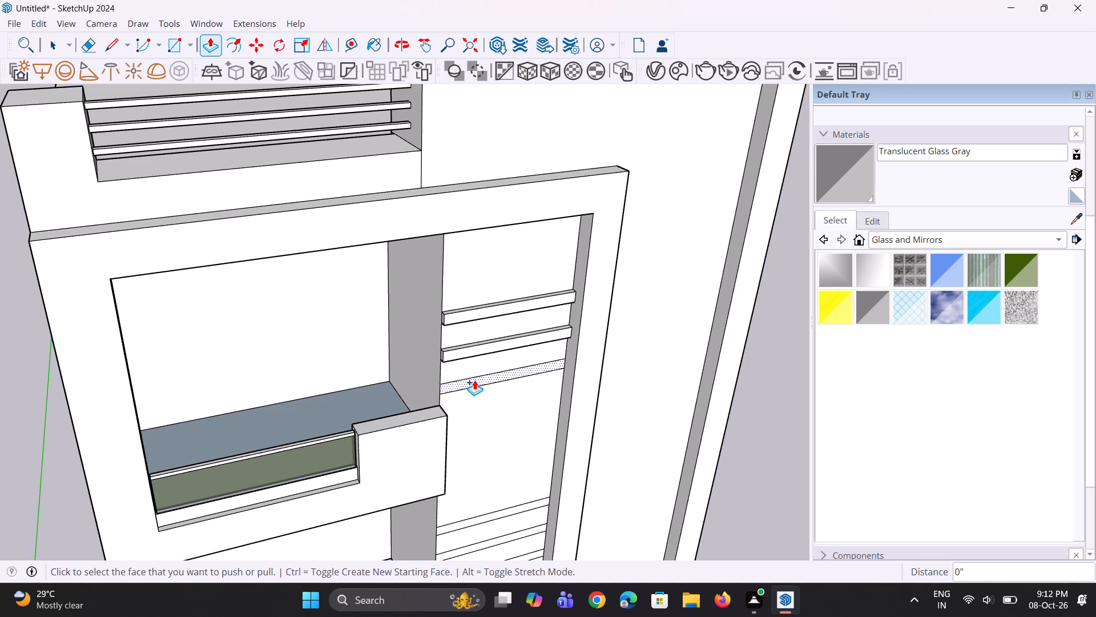
{"action": "double_click", "coordinate": [474, 380]}
Push/Pull the three lower wall bands outward by the same distance as the upper group, about 2 15/16".
{"action": "scroll", "coordinate": [474, 345], "scroll_direction": "down", "scroll_amount": 5}
{"action": "scroll", "coordinate": [478, 459], "scroll_direction": "up", "scroll_amount": 5}
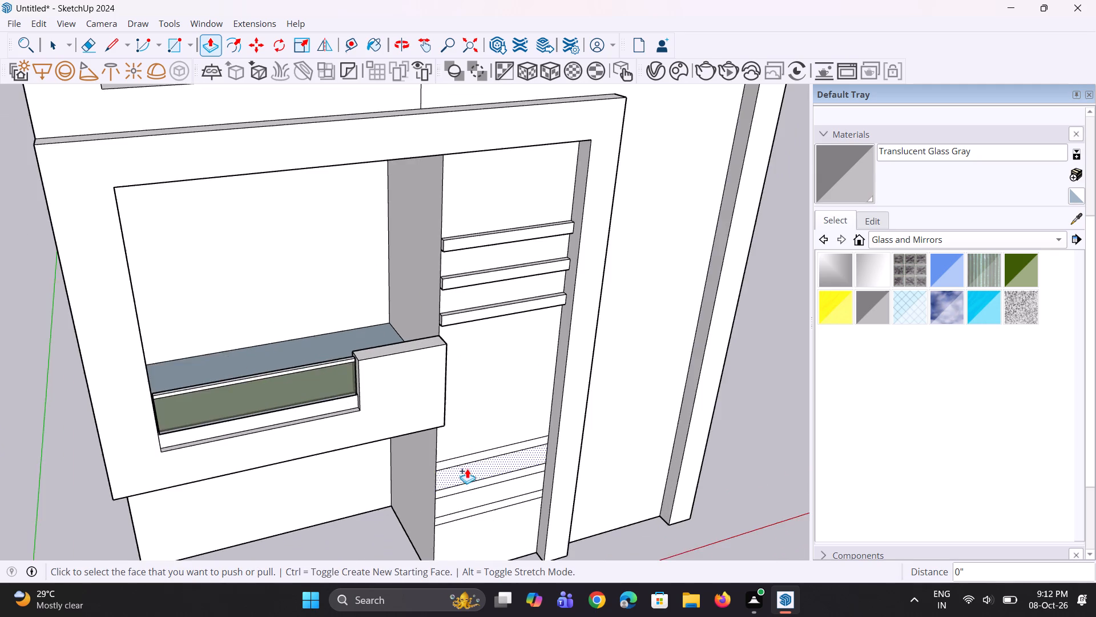
{"action": "scroll", "coordinate": [467, 468], "scroll_direction": "up", "scroll_amount": 4}
{"action": "double_click", "coordinate": [464, 453]}
{"action": "scroll", "coordinate": [457, 414], "scroll_direction": "down", "scroll_amount": 4}
{"action": "scroll", "coordinate": [454, 494], "scroll_direction": "up", "scroll_amount": 3}
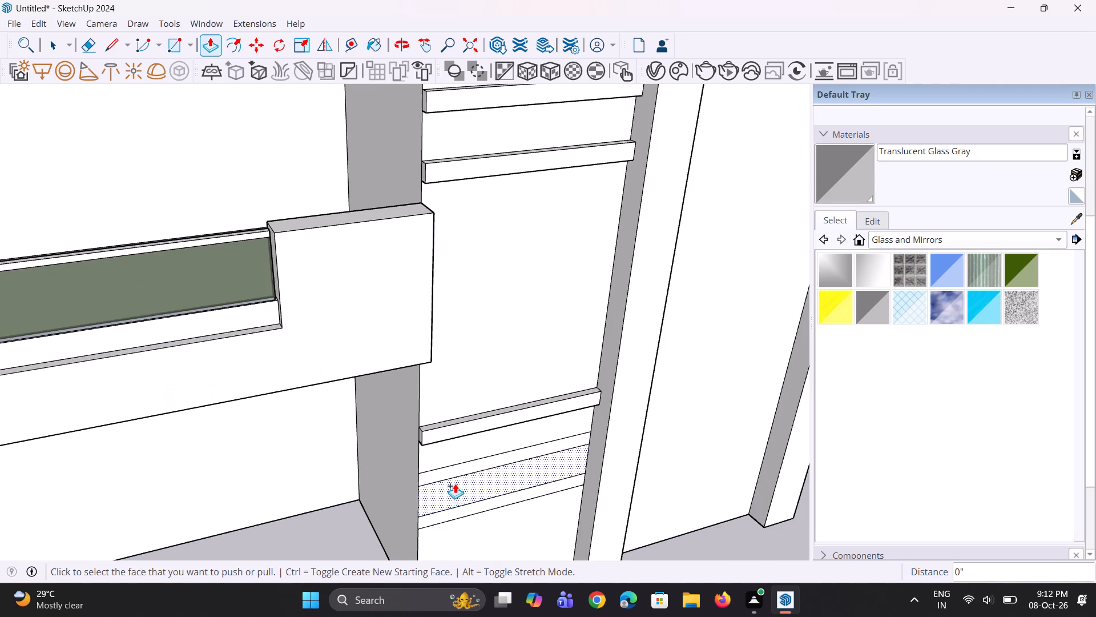
{"action": "double_click", "coordinate": [460, 472]}
{"action": "scroll", "coordinate": [415, 358], "scroll_direction": "down", "scroll_amount": 3, "text": "ctrl"}
{"action": "scroll", "coordinate": [431, 472], "scroll_direction": "up", "scroll_amount": 3, "text": "ctrl"}
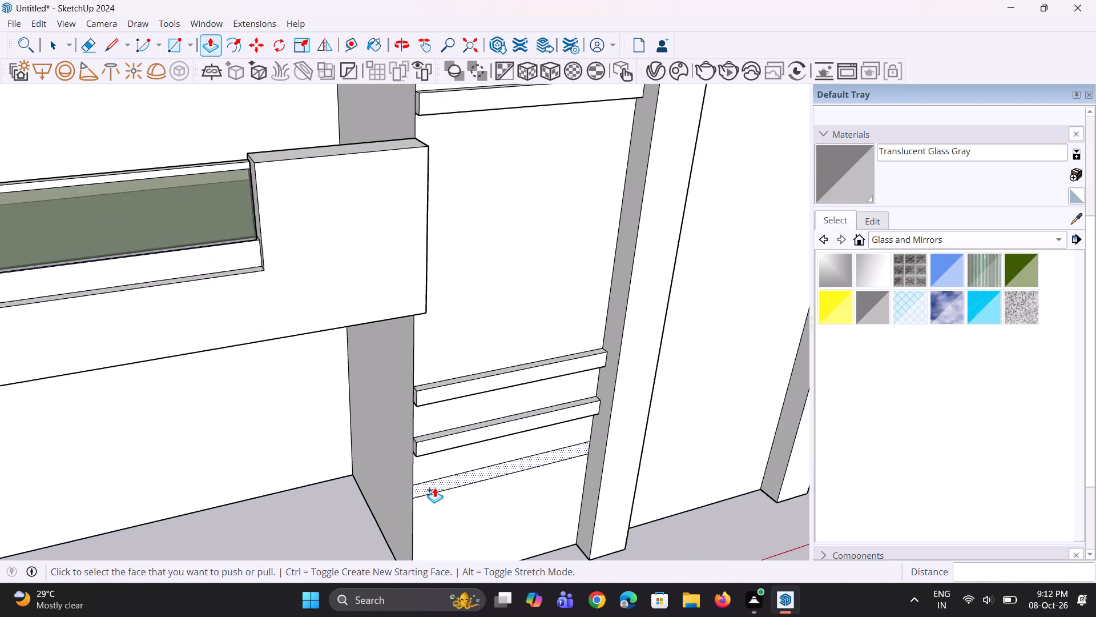
{"action": "scroll", "coordinate": [434, 487], "scroll_direction": "up", "scroll_amount": 1, "text": "ctrl"}
{"action": "double_click", "coordinate": [436, 487], "text": "ctrl"}
Examine the projecting wall bands up close and within the whole front facade from several angles.
{"action": "scroll", "coordinate": [441, 440], "scroll_direction": "down", "scroll_amount": 5, "text": "ctrl"}
{"action": "middle_click_drag", "start_coordinate": [432, 422], "coordinate": [436, 404], "text": "ctrl"}
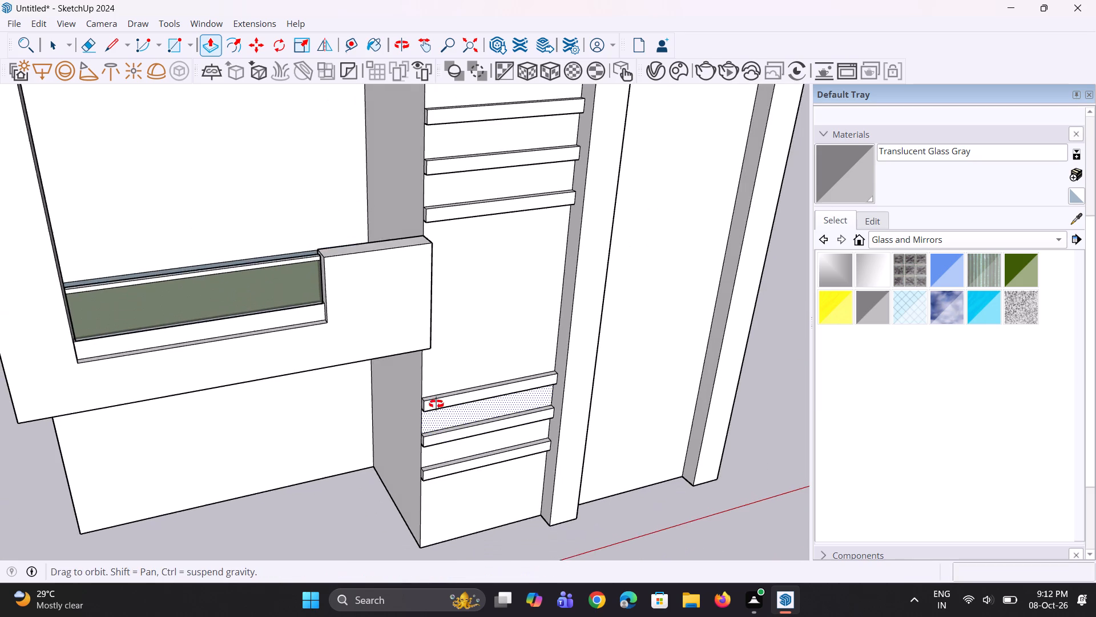
{"action": "middle_click_drag", "start_coordinate": [436, 404], "coordinate": [439, 391], "text": "ctrl"}
{"action": "scroll", "coordinate": [439, 391], "scroll_direction": "up", "scroll_amount": 3}
{"action": "middle_click_drag", "start_coordinate": [439, 391], "coordinate": [377, 407]}
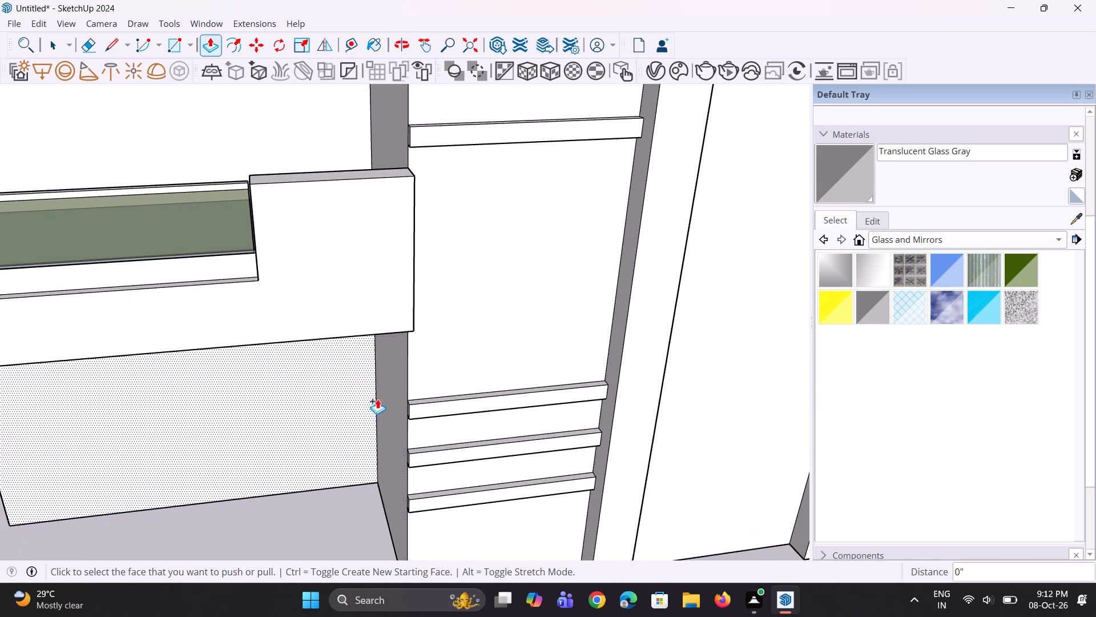
{"action": "key", "text": "space"}
{"action": "key", "text": "space"}
{"action": "middle_click_drag", "start_coordinate": [382, 388], "coordinate": [350, 390]}
{"action": "scroll", "coordinate": [342, 383], "scroll_direction": "up", "scroll_amount": 1}
{"action": "scroll", "coordinate": [323, 362], "scroll_direction": "down", "scroll_amount": 10}
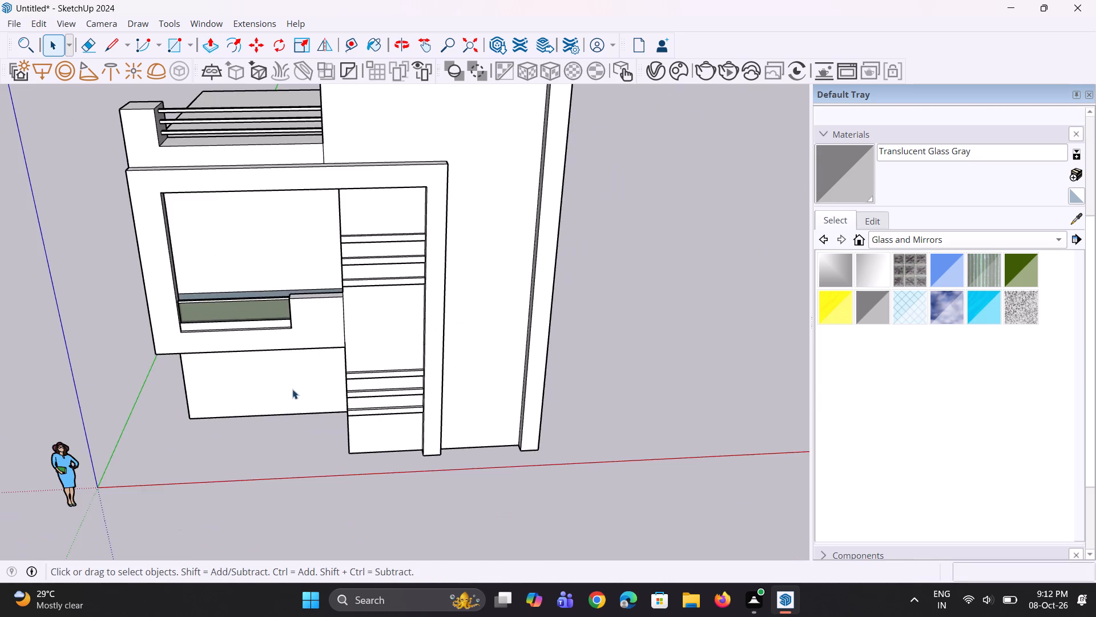
{"action": "middle_click_drag", "start_coordinate": [296, 395], "coordinate": [254, 376]}
{"action": "triple_click", "coordinate": [187, 404]}
{"action": "middle_click_drag", "start_coordinate": [281, 399], "coordinate": [225, 401]}
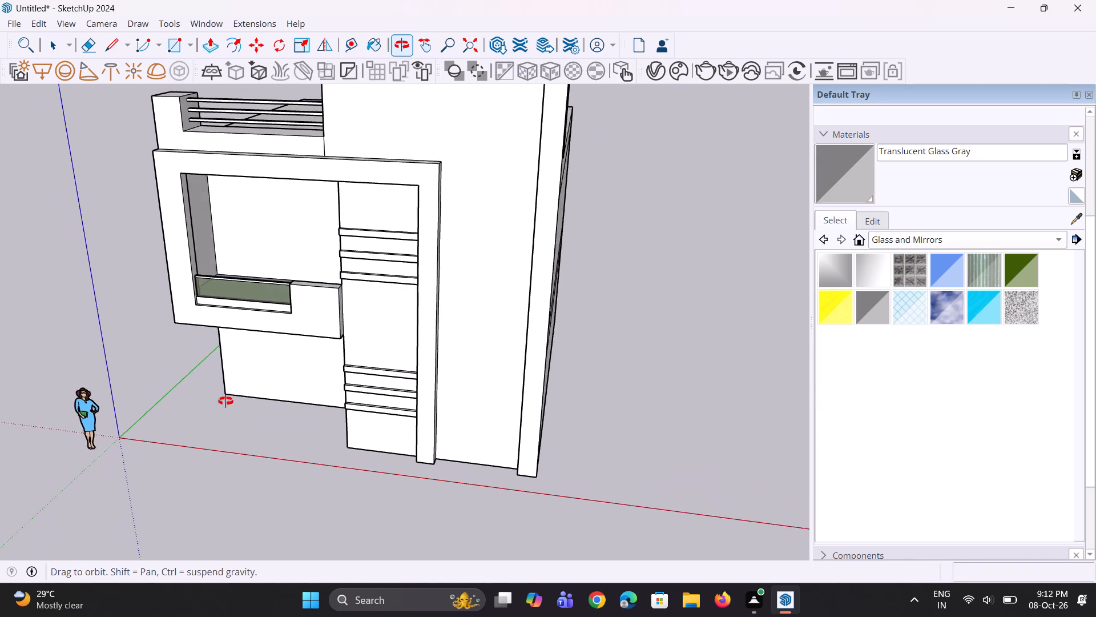
{"action": "middle_click_drag", "start_coordinate": [225, 401], "coordinate": [214, 398]}
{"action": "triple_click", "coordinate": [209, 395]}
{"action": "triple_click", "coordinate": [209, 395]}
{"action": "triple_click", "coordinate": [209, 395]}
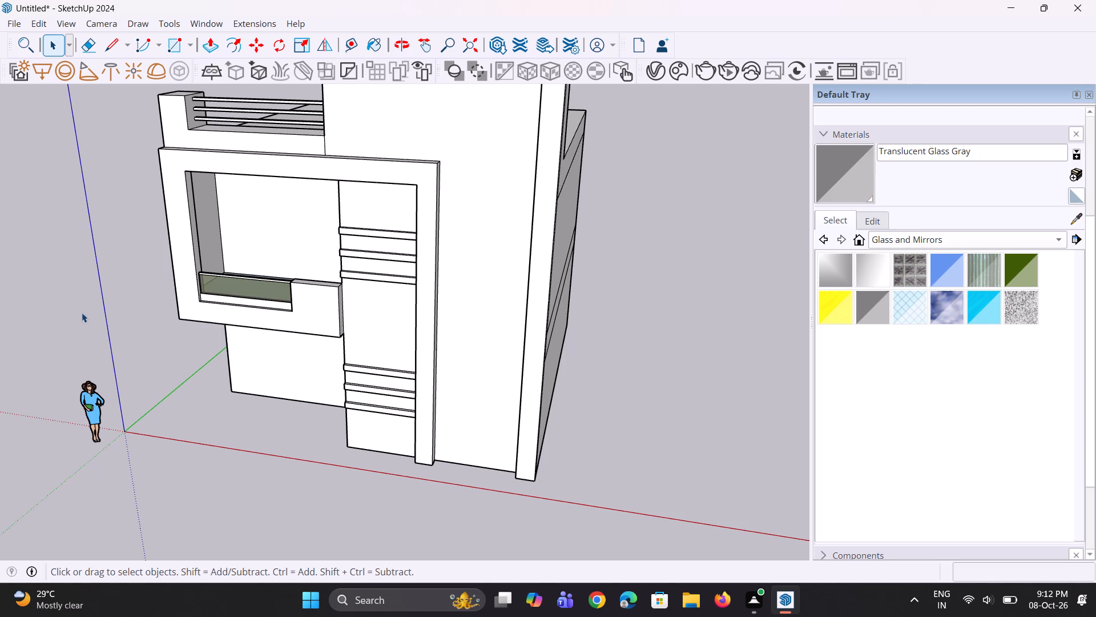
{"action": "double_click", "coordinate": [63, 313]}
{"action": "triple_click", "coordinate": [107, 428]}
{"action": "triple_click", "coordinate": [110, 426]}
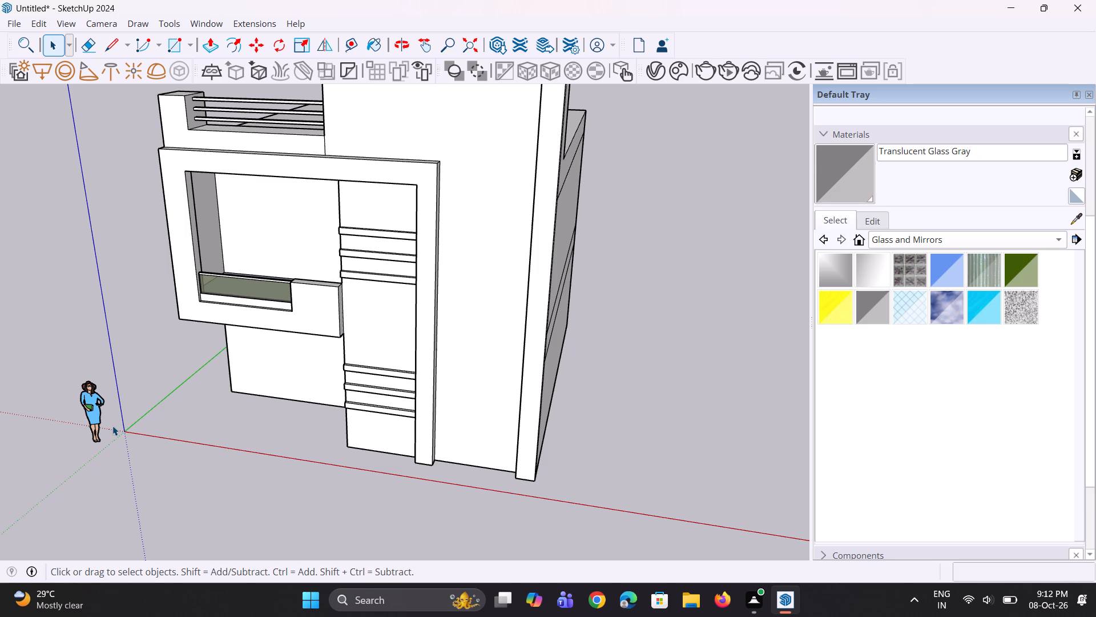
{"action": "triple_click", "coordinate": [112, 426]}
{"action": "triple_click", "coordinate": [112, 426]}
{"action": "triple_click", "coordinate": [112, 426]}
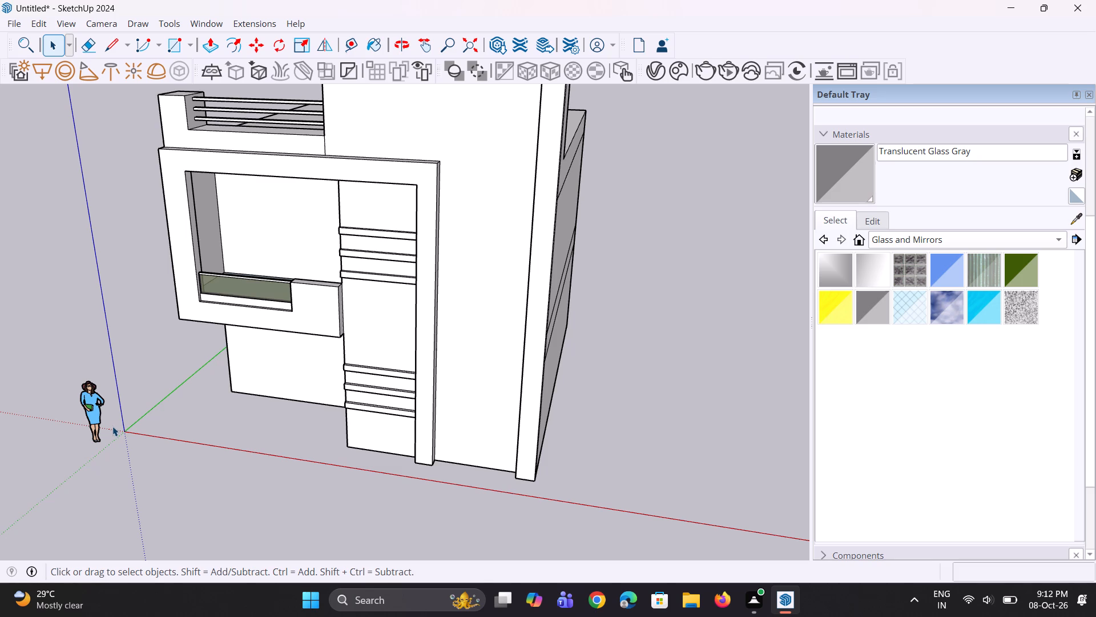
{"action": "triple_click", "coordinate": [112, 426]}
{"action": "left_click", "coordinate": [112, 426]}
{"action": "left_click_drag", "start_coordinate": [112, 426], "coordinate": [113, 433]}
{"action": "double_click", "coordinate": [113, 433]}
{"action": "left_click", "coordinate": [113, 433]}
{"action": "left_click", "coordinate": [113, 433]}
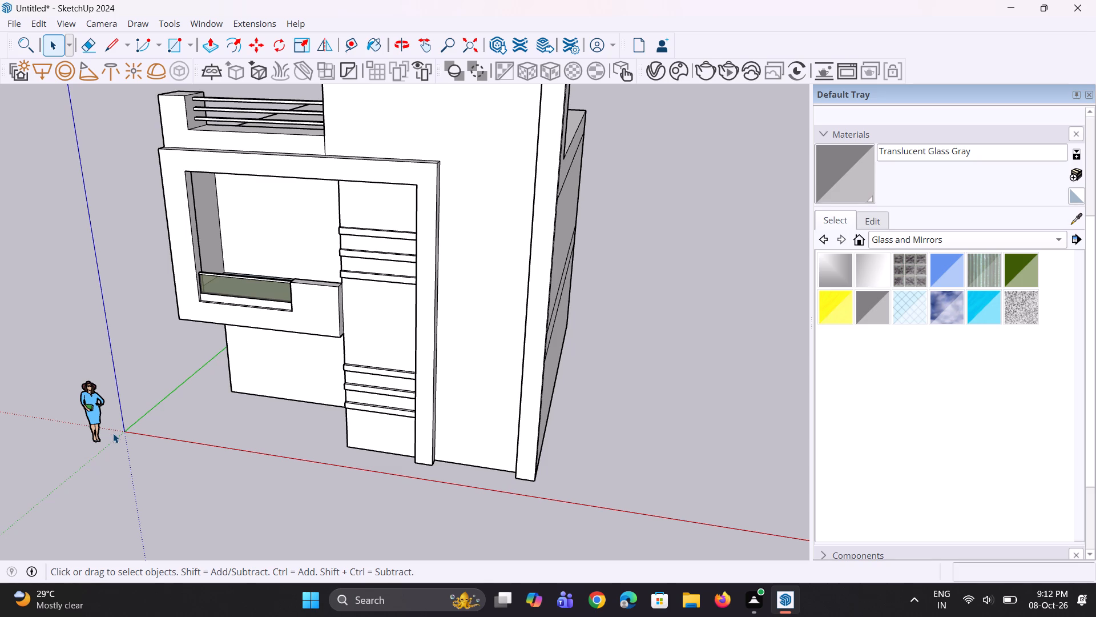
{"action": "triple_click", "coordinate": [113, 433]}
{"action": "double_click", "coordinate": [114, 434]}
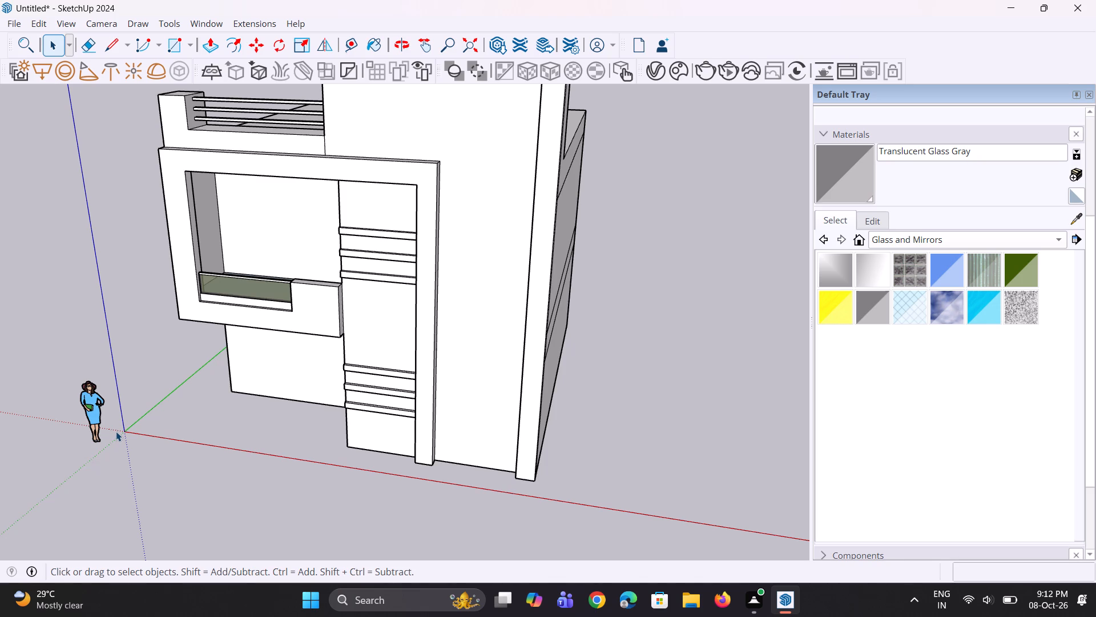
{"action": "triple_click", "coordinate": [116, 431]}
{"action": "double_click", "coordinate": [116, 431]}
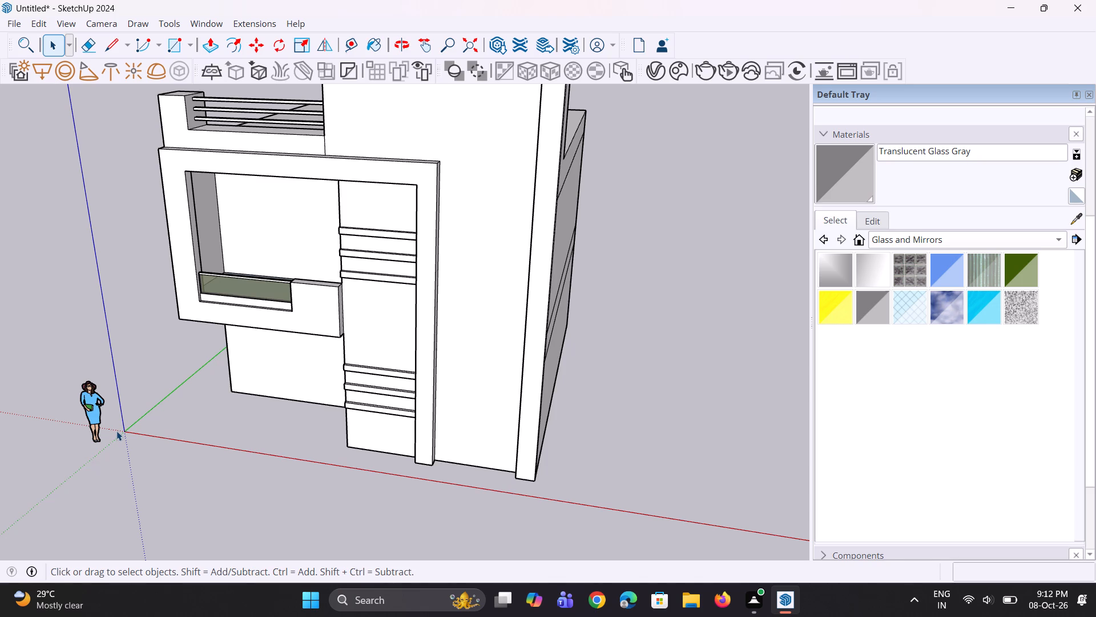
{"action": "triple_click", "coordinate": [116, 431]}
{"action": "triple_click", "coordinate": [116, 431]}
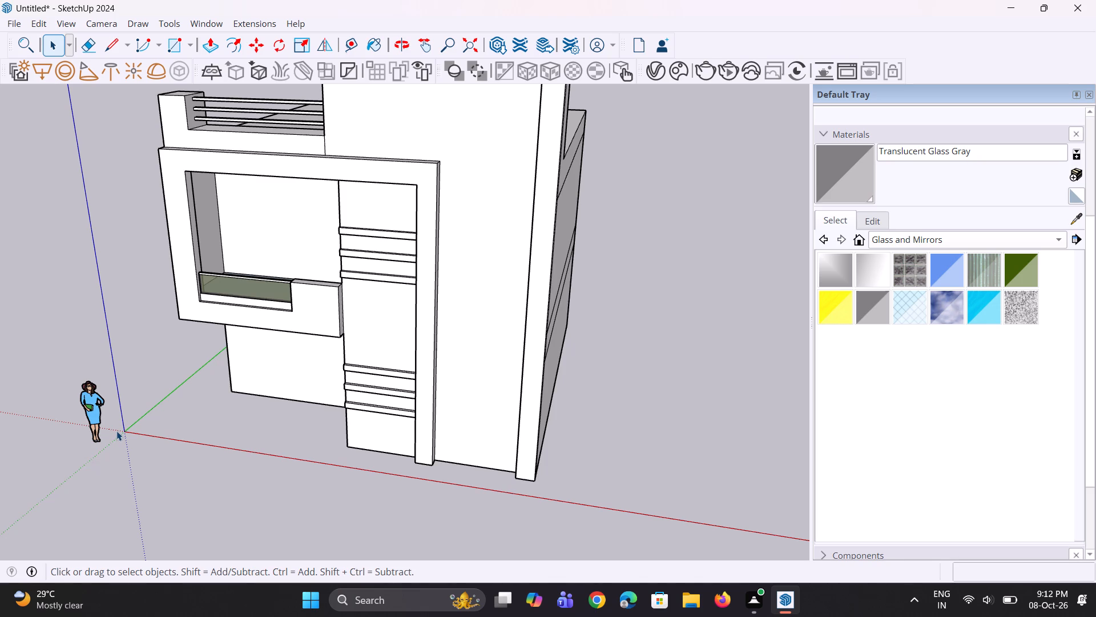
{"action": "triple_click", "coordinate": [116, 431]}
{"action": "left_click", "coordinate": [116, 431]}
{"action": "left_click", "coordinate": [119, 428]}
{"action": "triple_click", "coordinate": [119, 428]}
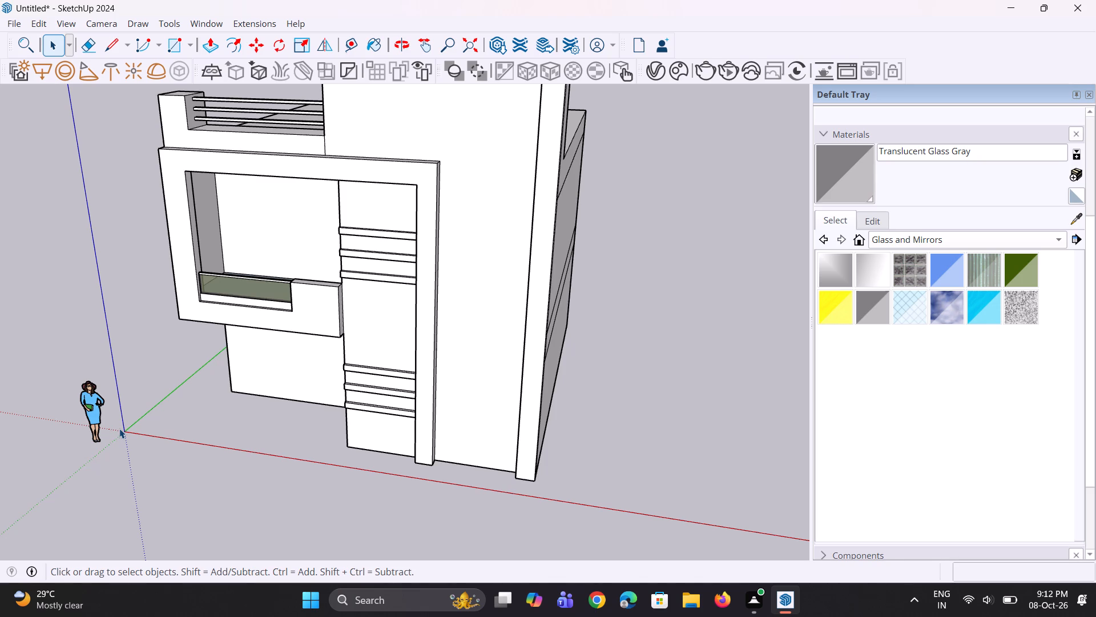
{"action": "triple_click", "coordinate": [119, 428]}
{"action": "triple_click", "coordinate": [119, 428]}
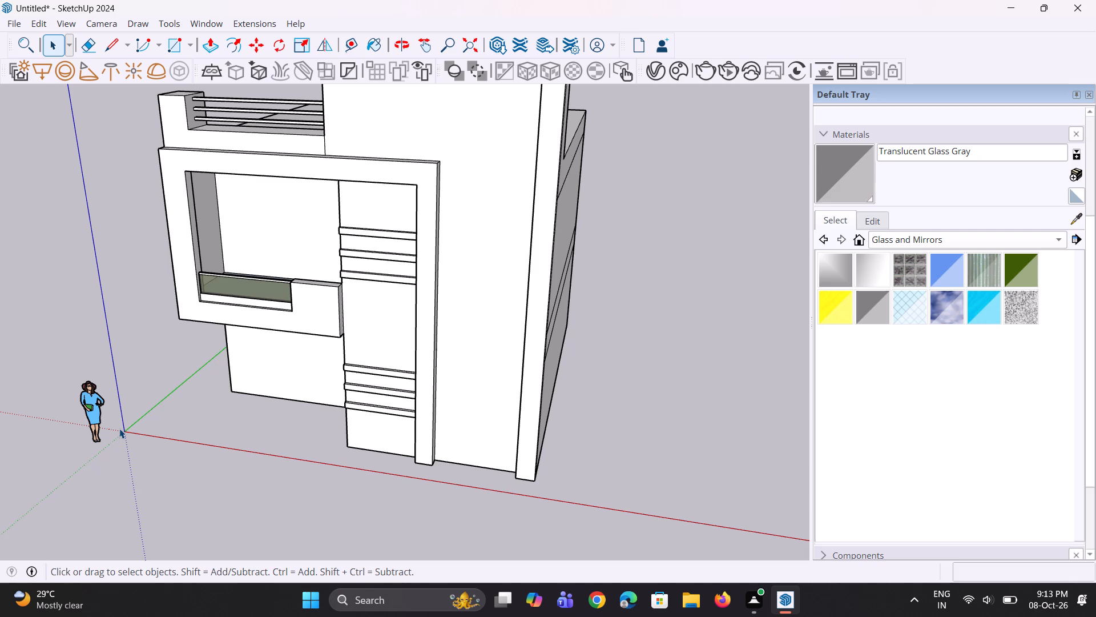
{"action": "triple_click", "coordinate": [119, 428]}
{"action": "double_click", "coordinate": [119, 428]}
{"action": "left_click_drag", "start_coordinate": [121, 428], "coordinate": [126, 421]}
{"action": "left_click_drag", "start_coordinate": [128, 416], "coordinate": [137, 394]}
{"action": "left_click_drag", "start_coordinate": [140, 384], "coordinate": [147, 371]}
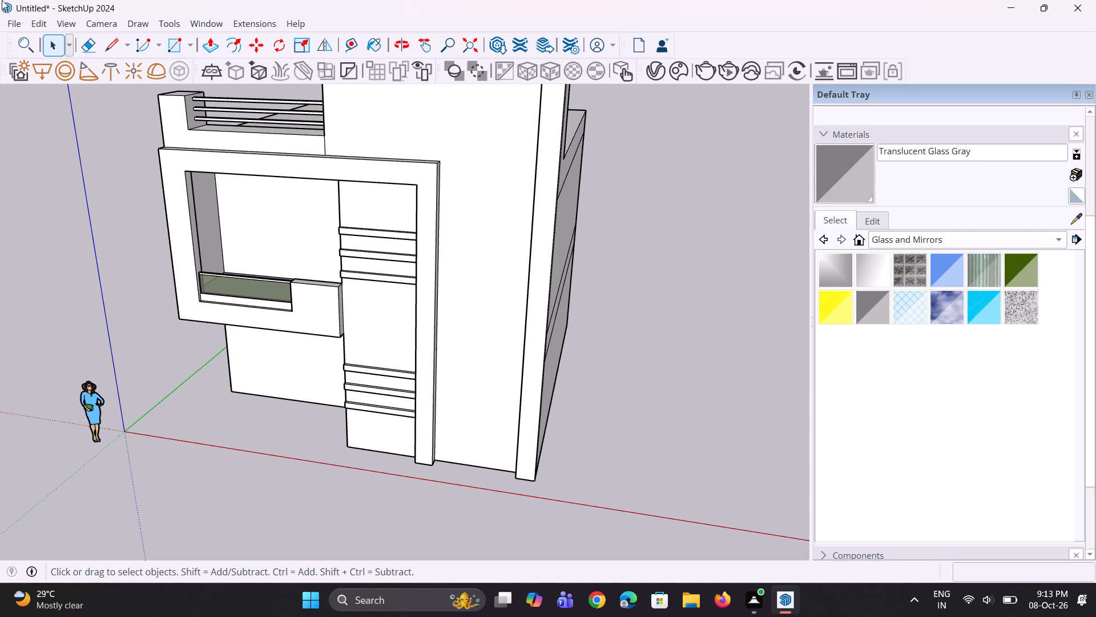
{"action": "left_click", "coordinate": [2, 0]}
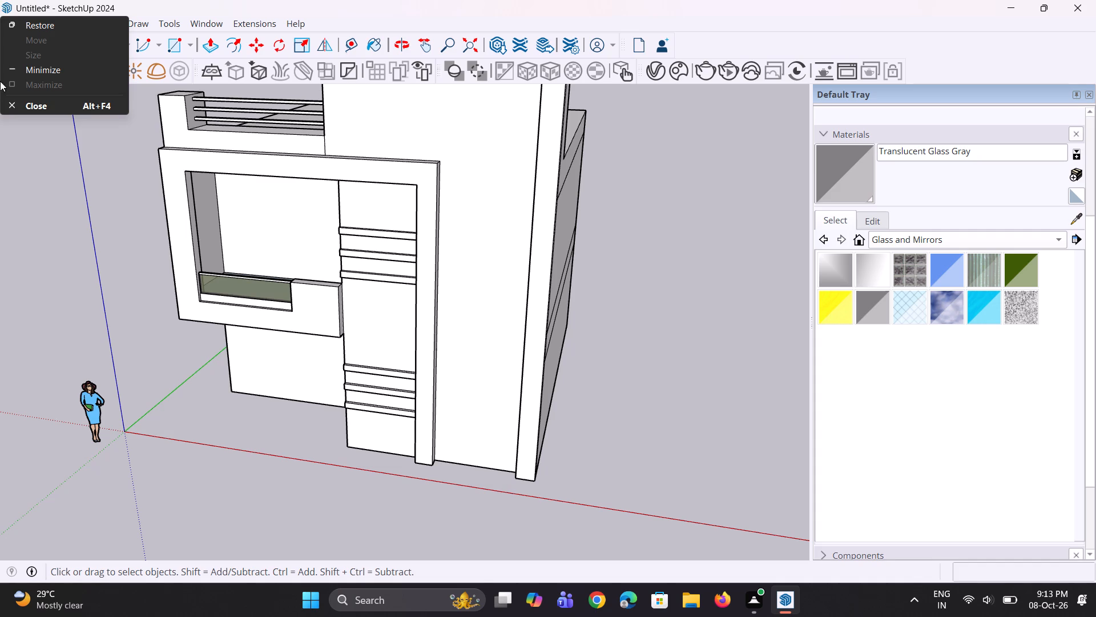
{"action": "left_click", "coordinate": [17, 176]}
Examine the complete building facade from low, oblique, frontal and raised viewpoints, both near and far.
{"action": "middle_click_drag", "start_coordinate": [126, 157], "coordinate": [167, 158]}
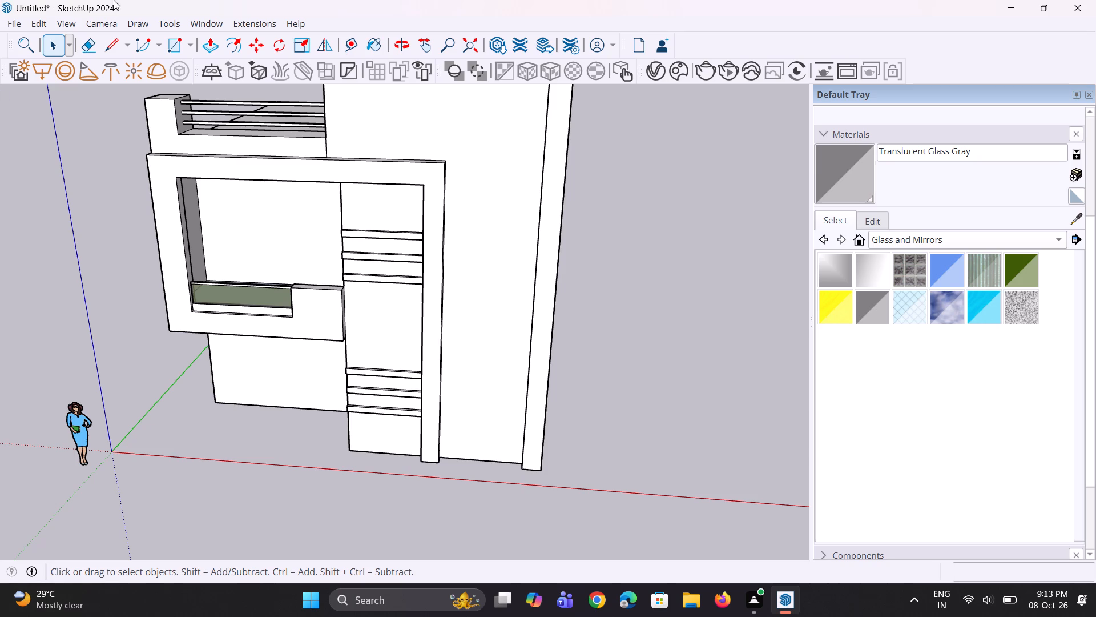
{"action": "scroll", "coordinate": [277, 358], "scroll_direction": "down", "scroll_amount": 3}
{"action": "middle_click_drag", "start_coordinate": [297, 364], "coordinate": [346, 272]}
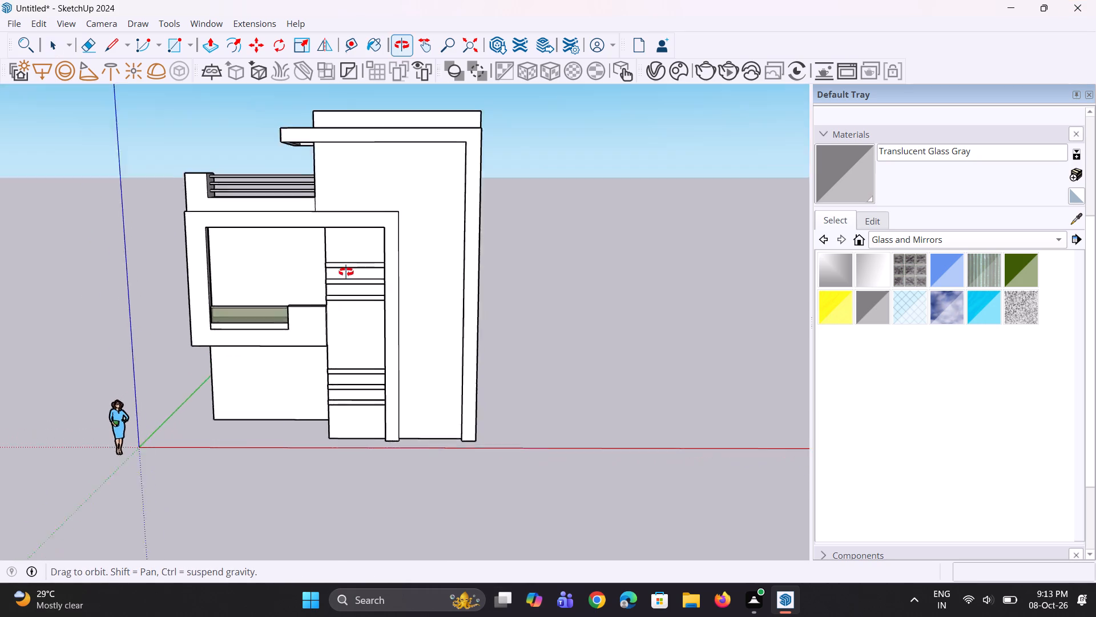
{"action": "middle_click_drag", "start_coordinate": [346, 272], "coordinate": [358, 237]}
{"action": "scroll", "coordinate": [360, 296], "scroll_direction": "up", "scroll_amount": 2}
{"action": "middle_click_drag", "start_coordinate": [376, 302], "coordinate": [412, 303]}
{"action": "middle_click_drag", "start_coordinate": [507, 359], "coordinate": [628, 359]}
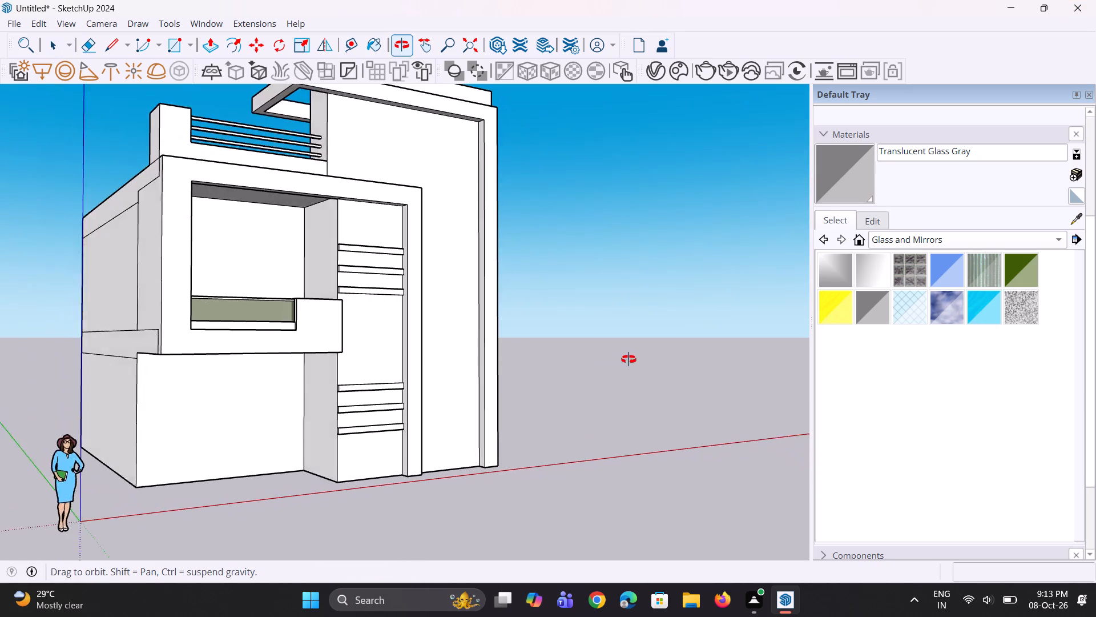
{"action": "middle_click_drag", "start_coordinate": [628, 359], "coordinate": [569, 374]}
{"action": "middle_click_drag", "start_coordinate": [560, 368], "coordinate": [454, 389]}
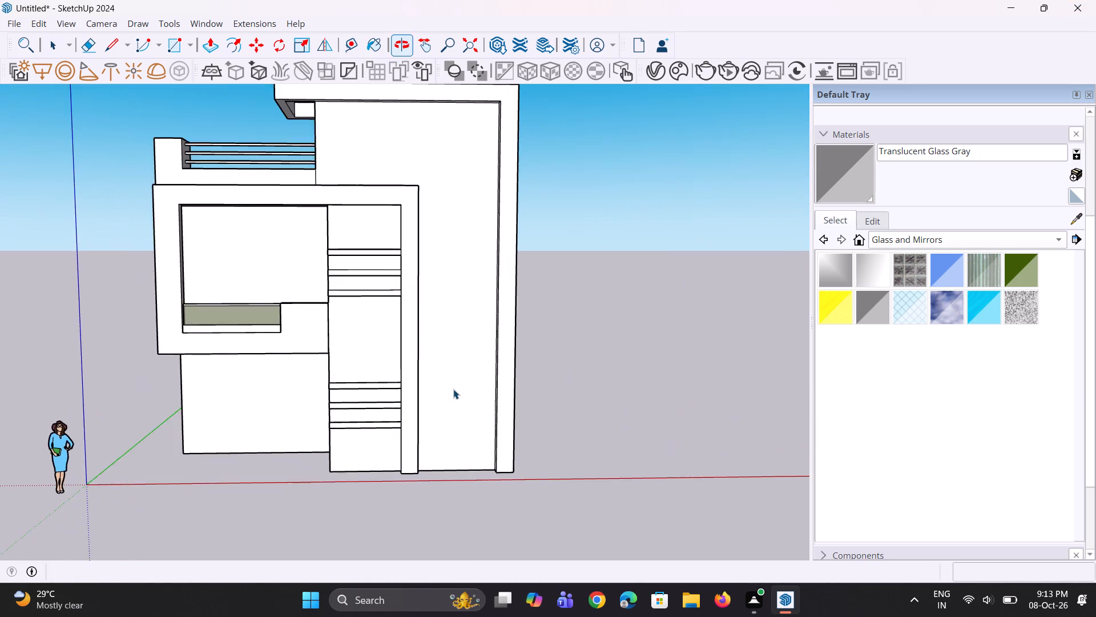
{"action": "scroll", "coordinate": [453, 389], "scroll_direction": "down", "scroll_amount": 4}
{"action": "middle_click_drag", "start_coordinate": [453, 390], "coordinate": [450, 349]}
{"action": "scroll", "coordinate": [462, 357], "scroll_direction": "up", "scroll_amount": 3}
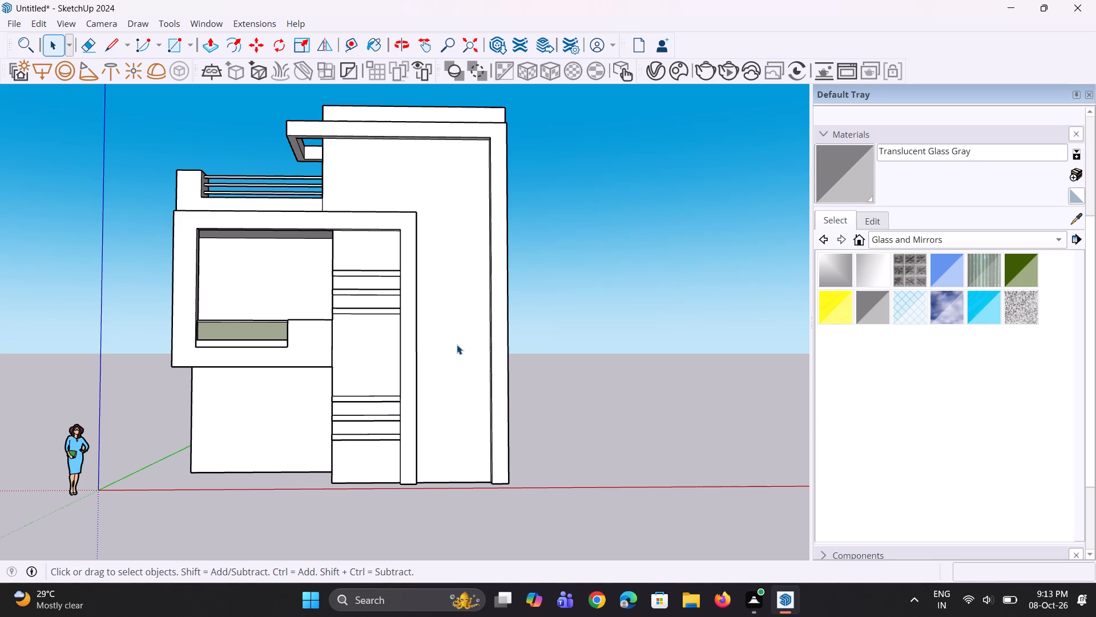
{"action": "middle_click_drag", "start_coordinate": [545, 305], "coordinate": [577, 308]}
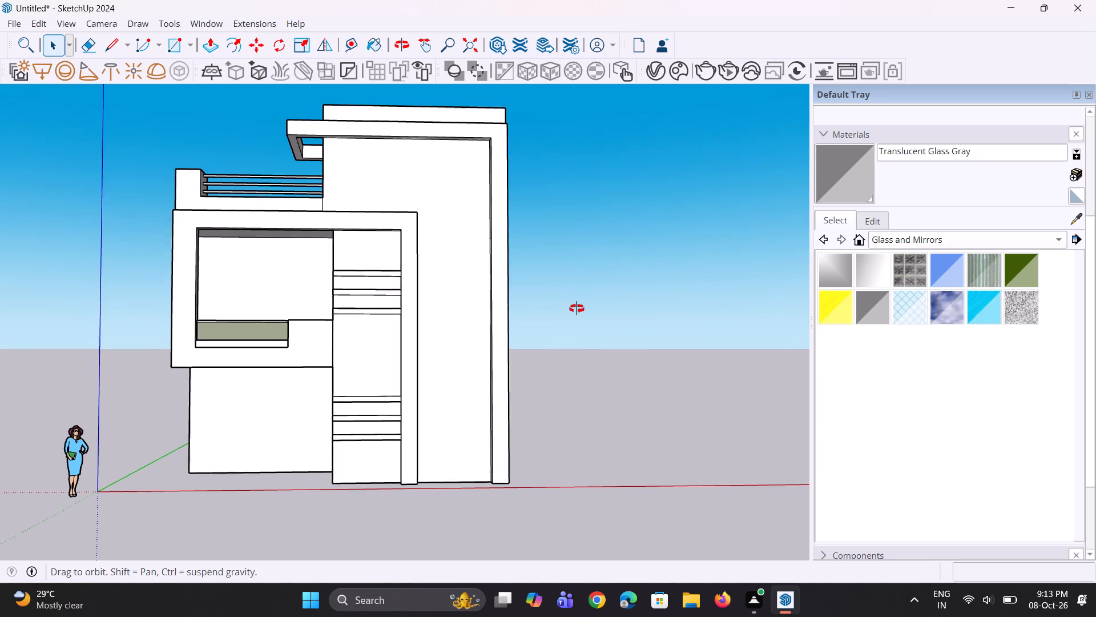
{"action": "middle_click_drag", "start_coordinate": [577, 308], "coordinate": [580, 308]}
{"action": "left_click", "coordinate": [562, 315]}
{"action": "middle_click_drag", "start_coordinate": [474, 441], "coordinate": [456, 394]}
{"action": "scroll", "coordinate": [456, 394], "scroll_direction": "up", "scroll_amount": 1}
{"action": "scroll", "coordinate": [456, 392], "scroll_direction": "down", "scroll_amount": 6}
{"action": "middle_click_drag", "start_coordinate": [454, 390], "coordinate": [454, 465]}
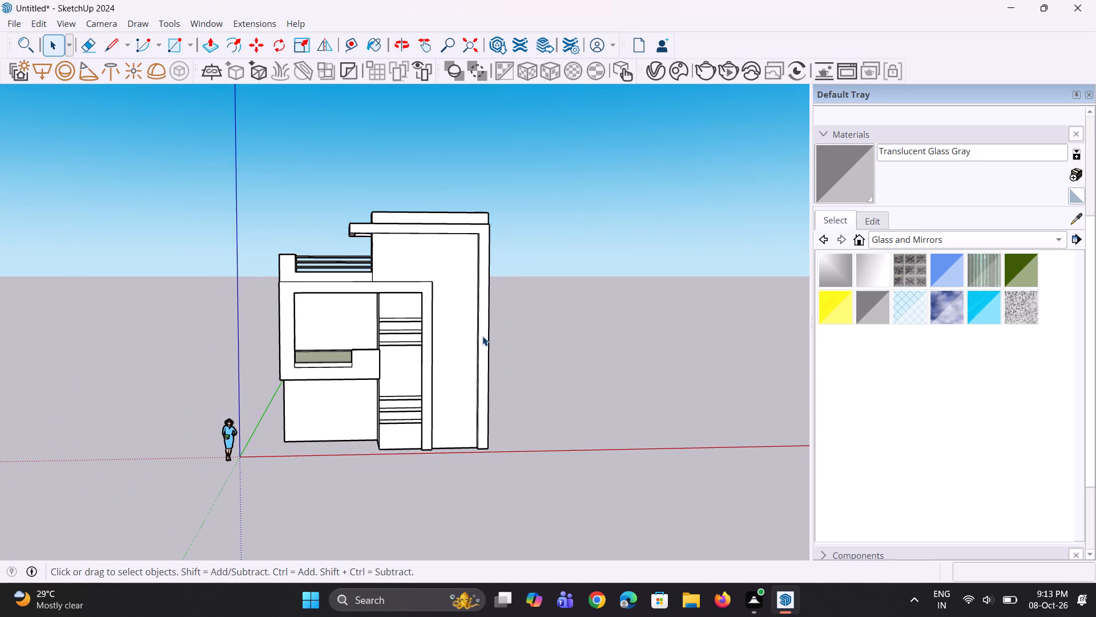
{"action": "scroll", "coordinate": [478, 330], "scroll_direction": "up", "scroll_amount": 6}
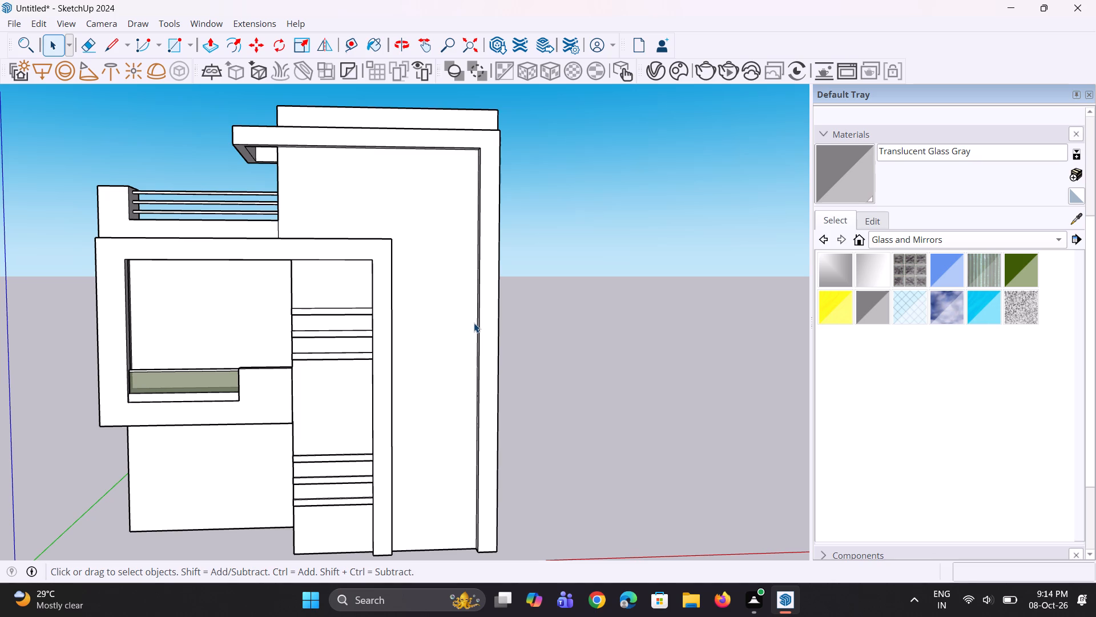
{"action": "middle_click_drag", "start_coordinate": [474, 323], "coordinate": [485, 326]}
{"action": "left_click", "coordinate": [537, 320]}
{"action": "middle_click_drag", "start_coordinate": [537, 320], "coordinate": [458, 314]}
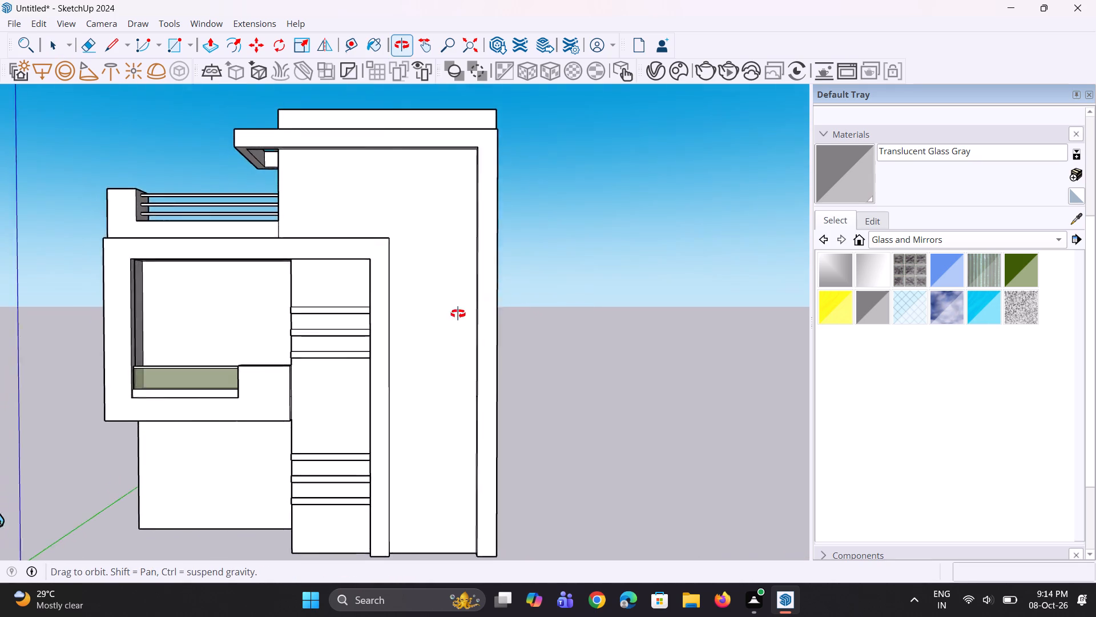
{"action": "middle_click_drag", "start_coordinate": [458, 314], "coordinate": [425, 337]}
{"action": "scroll", "coordinate": [425, 337], "scroll_direction": "up", "scroll_amount": 1}
{"action": "double_click", "coordinate": [572, 335]}
{"action": "middle_click_drag", "start_coordinate": [450, 352], "coordinate": [538, 328]}
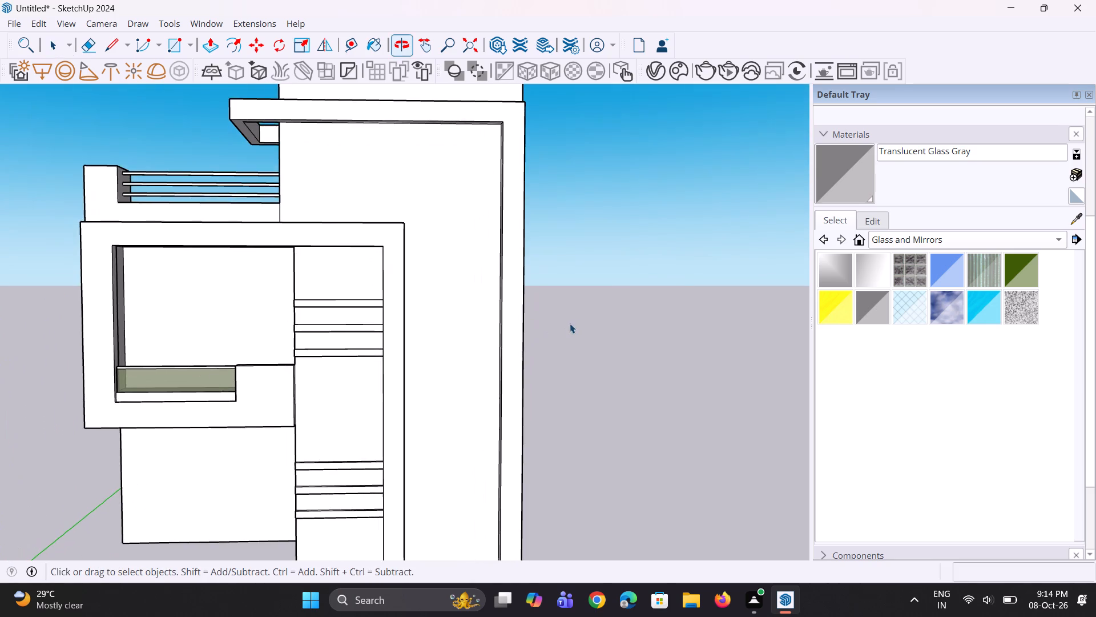
{"action": "left_click", "coordinate": [572, 322]}
{"action": "scroll", "coordinate": [428, 372], "scroll_direction": "up", "scroll_amount": 1}
{"action": "middle_click_drag", "start_coordinate": [428, 372], "coordinate": [457, 443]}
{"action": "scroll", "coordinate": [529, 396], "scroll_direction": "down", "scroll_amount": 9}
{"action": "middle_click_drag", "start_coordinate": [555, 367], "coordinate": [542, 325]}
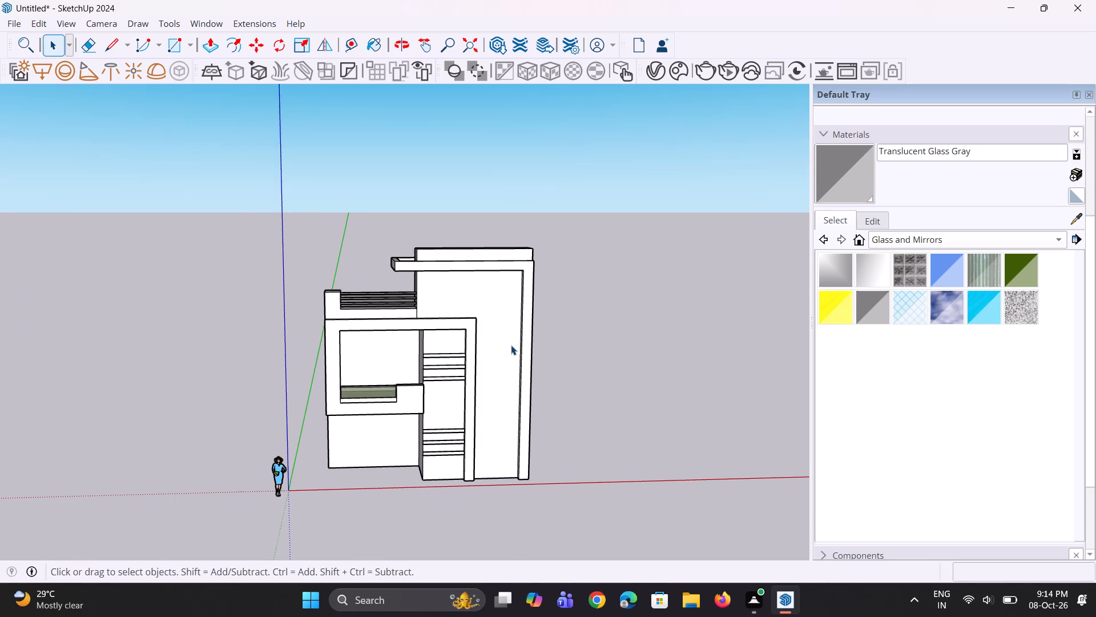
{"action": "scroll", "coordinate": [509, 346], "scroll_direction": "up", "scroll_amount": 1}
{"action": "middle_click_drag", "start_coordinate": [509, 346], "coordinate": [515, 348]}
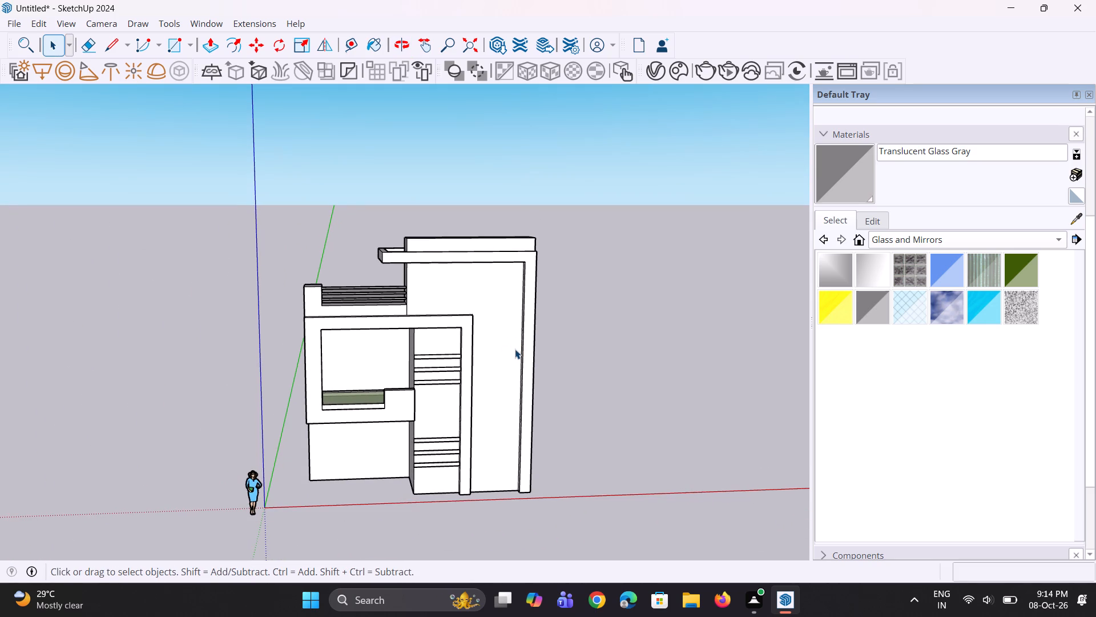
Examine the front facade from near-frontal viewpoints, turning gradually towards the side wall next to the balcony.
{"action": "scroll", "coordinate": [510, 348], "scroll_direction": "down", "scroll_amount": 3}
{"action": "middle_click_drag", "start_coordinate": [506, 350], "coordinate": [489, 343]}
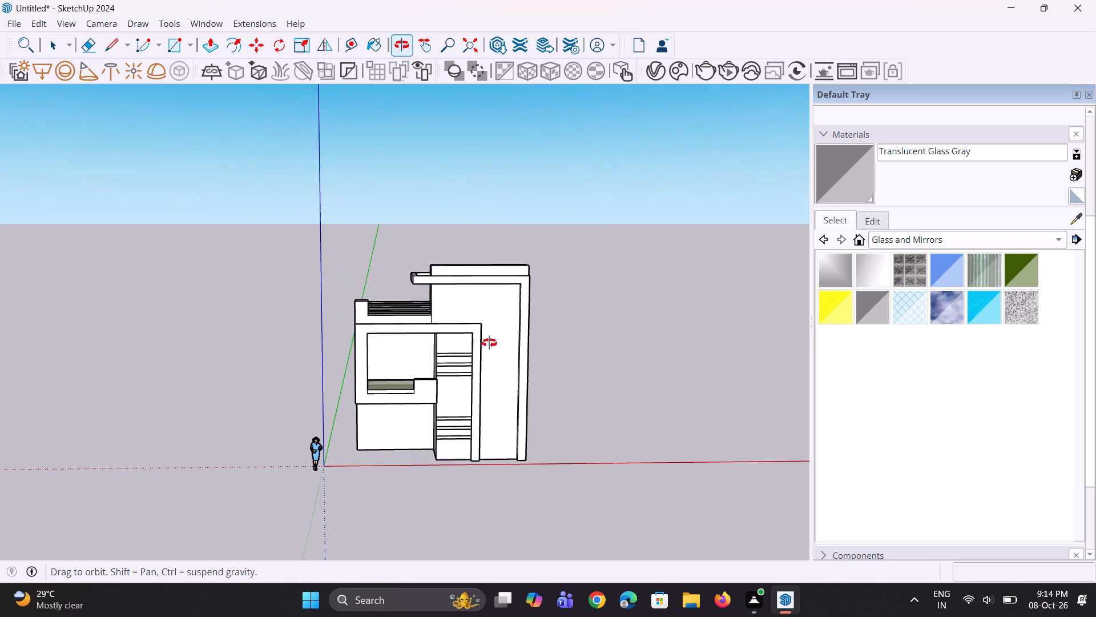
{"action": "middle_click_drag", "start_coordinate": [489, 343], "coordinate": [494, 346]}
{"action": "scroll", "coordinate": [487, 346], "scroll_direction": "up", "scroll_amount": 4}
{"action": "middle_click_drag", "start_coordinate": [490, 336], "coordinate": [505, 331]}
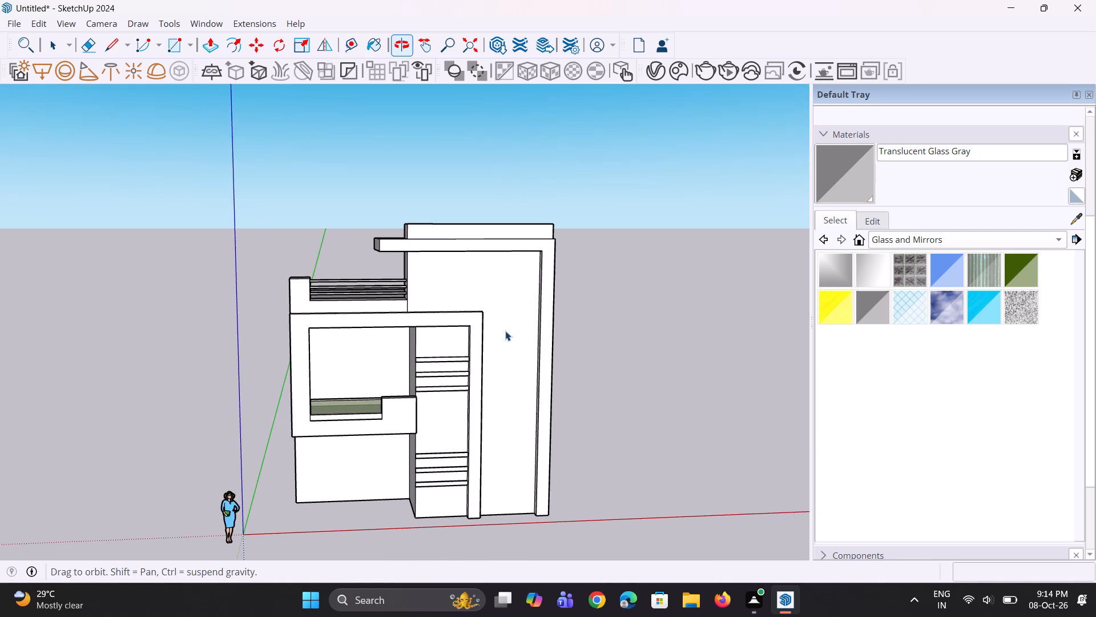
{"action": "scroll", "coordinate": [505, 331], "scroll_direction": "down", "scroll_amount": 2}
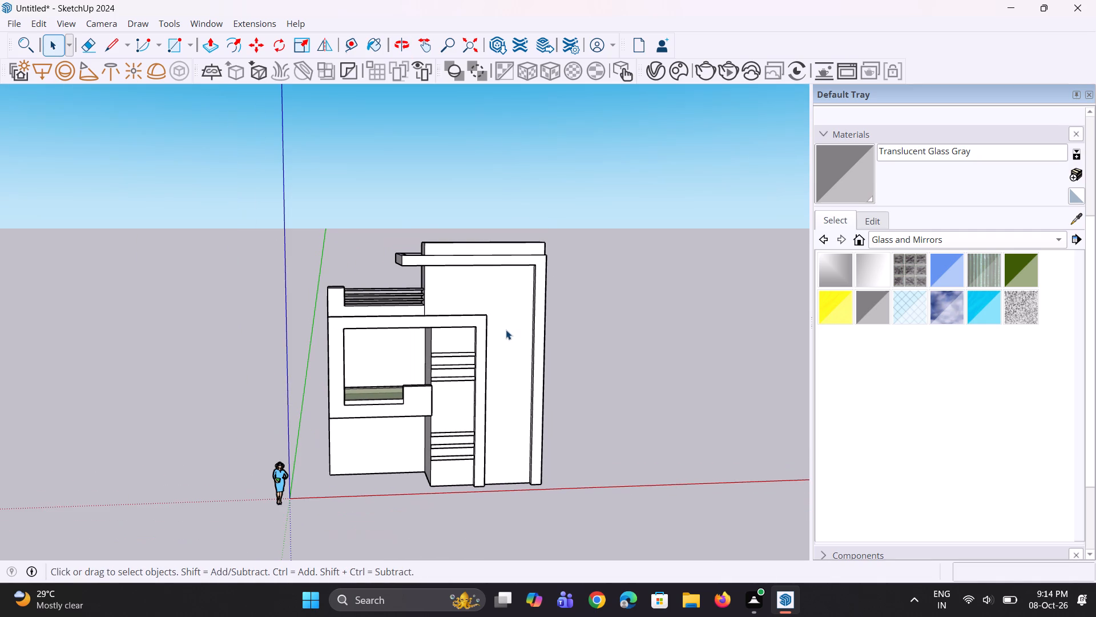
{"action": "middle_click_drag", "start_coordinate": [481, 343], "coordinate": [502, 348]}
{"action": "scroll", "coordinate": [547, 358], "scroll_direction": "up", "scroll_amount": 2}
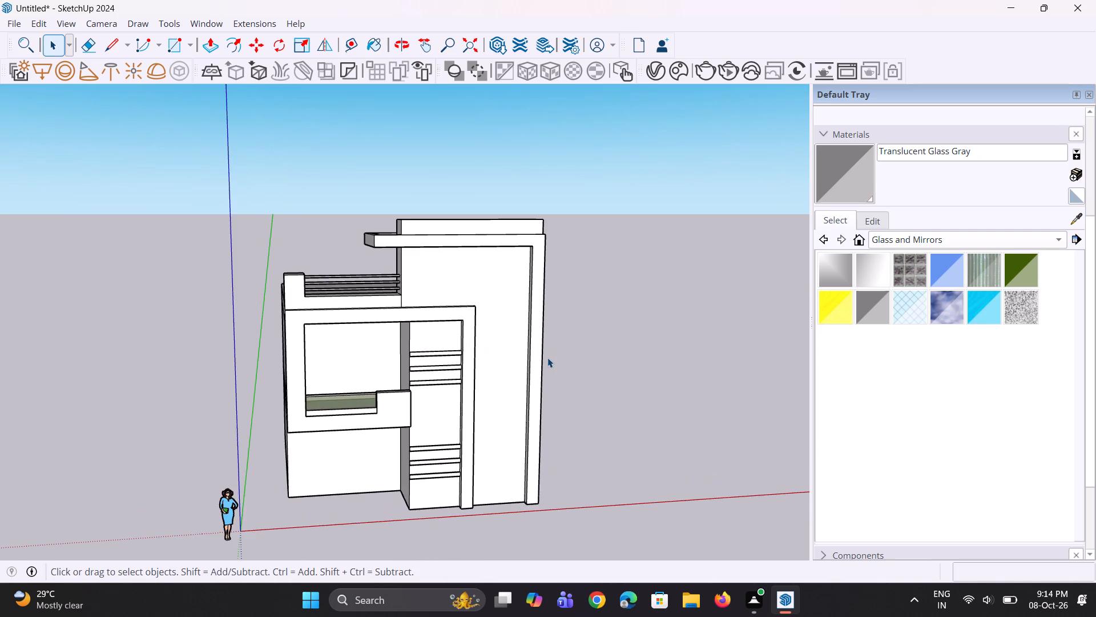
{"action": "scroll", "coordinate": [547, 358], "scroll_direction": "down", "scroll_amount": 4}
{"action": "middle_click_drag", "start_coordinate": [546, 358], "coordinate": [514, 326]}
{"action": "scroll", "coordinate": [448, 336], "scroll_direction": "down", "scroll_amount": 3}
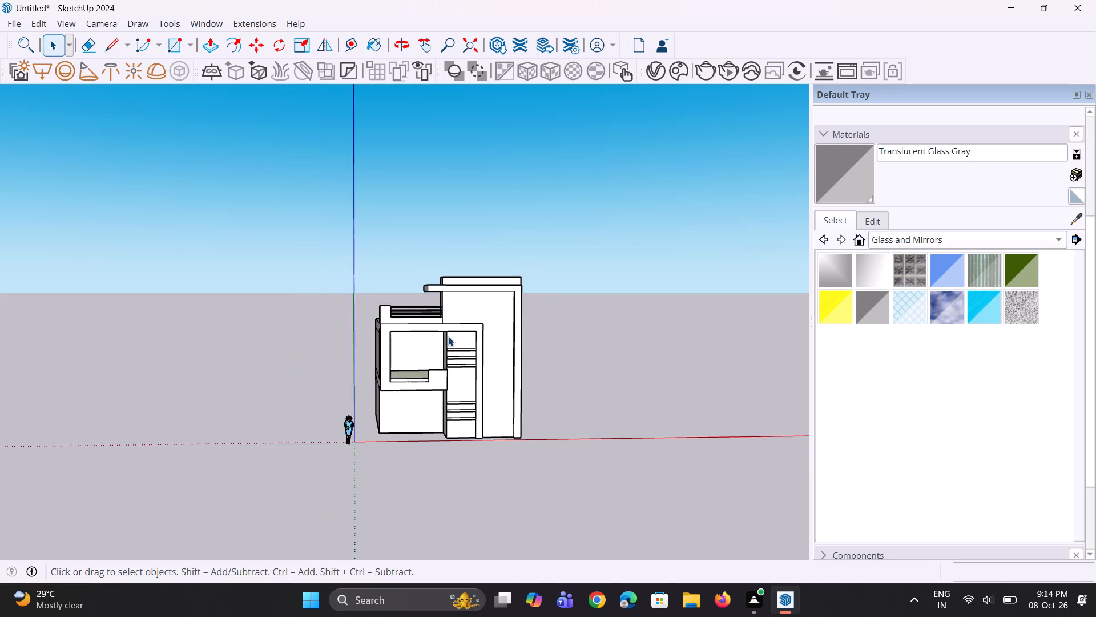
{"action": "middle_click_drag", "start_coordinate": [448, 336], "coordinate": [471, 356]}
{"action": "scroll", "coordinate": [571, 356], "scroll_direction": "up", "scroll_amount": 4}
{"action": "middle_click_drag", "start_coordinate": [571, 356], "coordinate": [577, 358]}
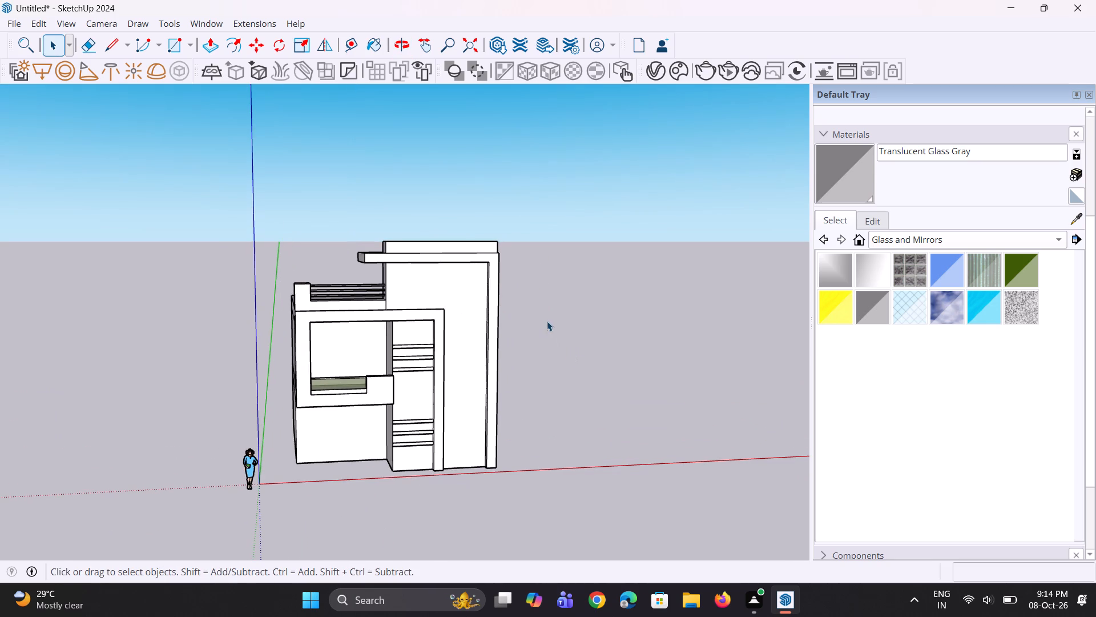
{"action": "scroll", "coordinate": [643, 288], "scroll_direction": "up", "scroll_amount": 1}
{"action": "scroll", "coordinate": [599, 302], "scroll_direction": "down", "scroll_amount": 3}
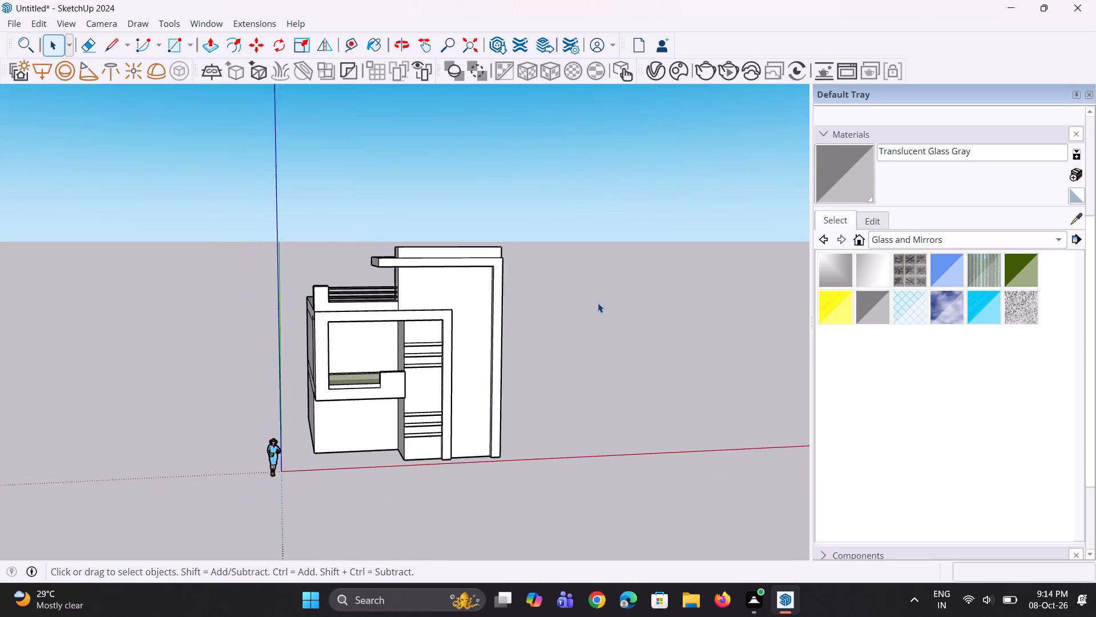
{"action": "middle_click_drag", "start_coordinate": [585, 299], "coordinate": [599, 298]}
{"action": "scroll", "coordinate": [588, 291], "scroll_direction": "up", "scroll_amount": 1}
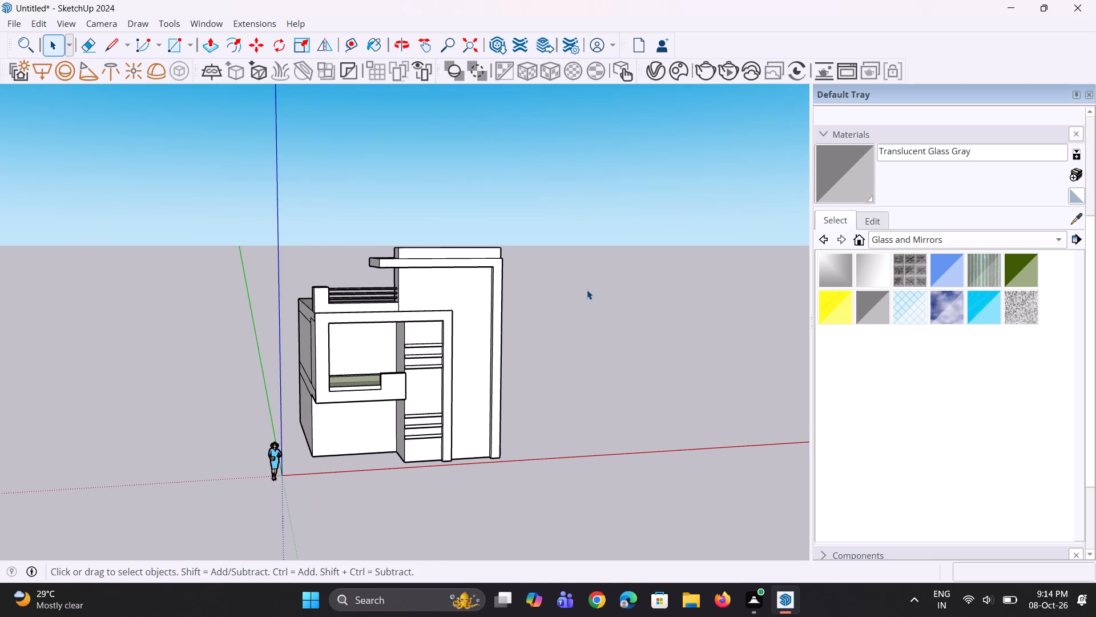
{"action": "middle_click_drag", "start_coordinate": [586, 283], "coordinate": [593, 280]}
{"action": "scroll", "coordinate": [537, 275], "scroll_direction": "down", "scroll_amount": 3}
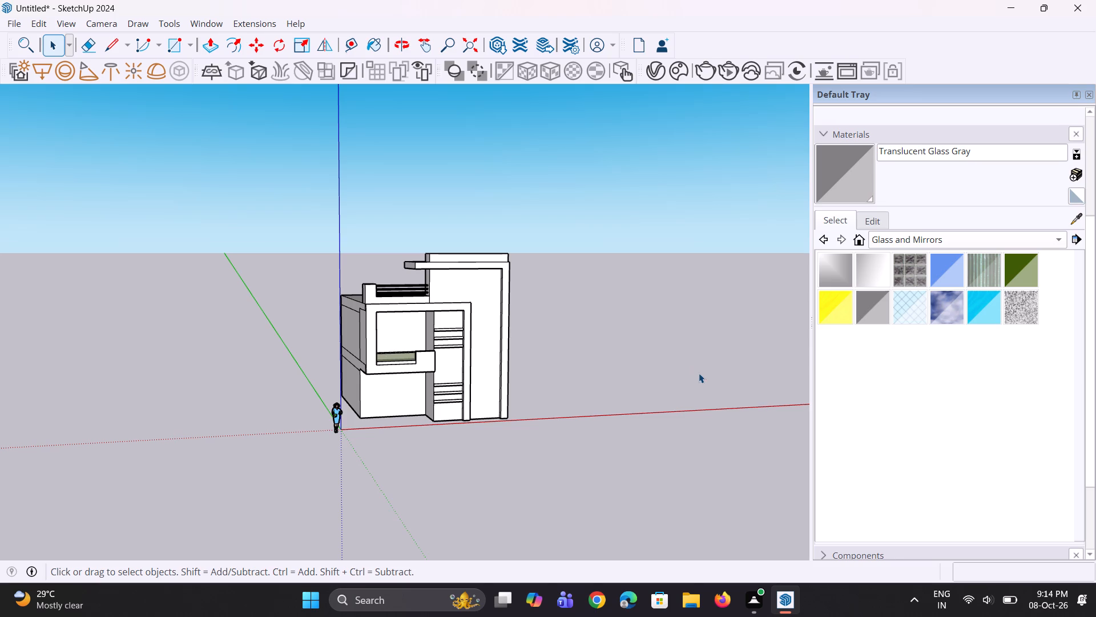
{"action": "scroll", "coordinate": [889, 556], "scroll_direction": "up", "scroll_amount": 1}
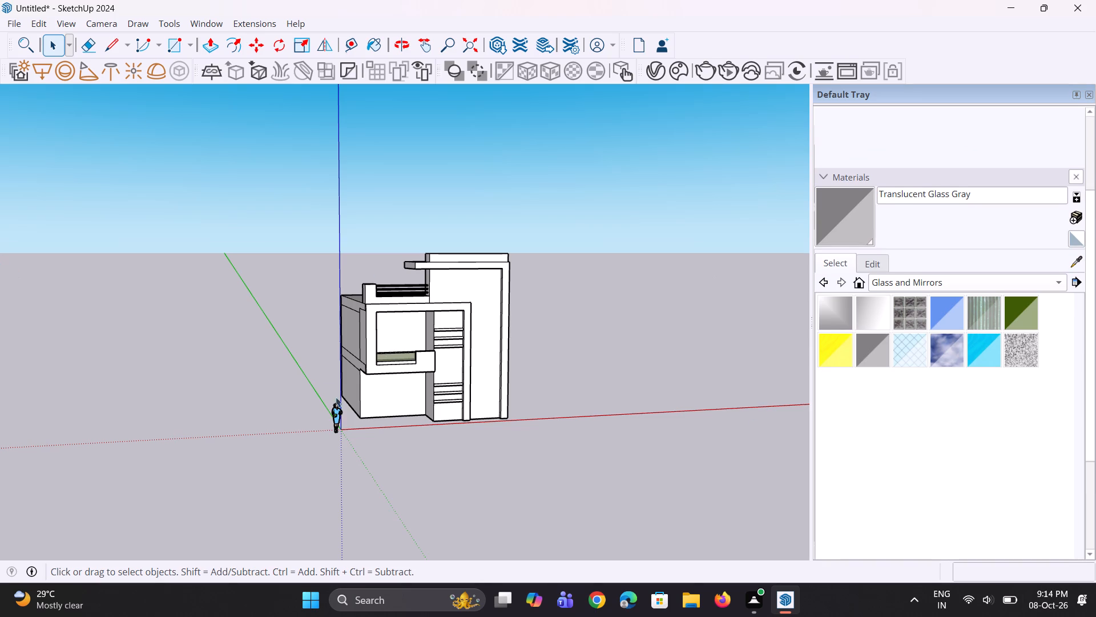
Examine the whole building from raised, ground-level and distant viewpoints, including the lower roof, railing and balcony-side wall.
{"action": "middle_click_drag", "start_coordinate": [302, 367], "coordinate": [352, 407]}
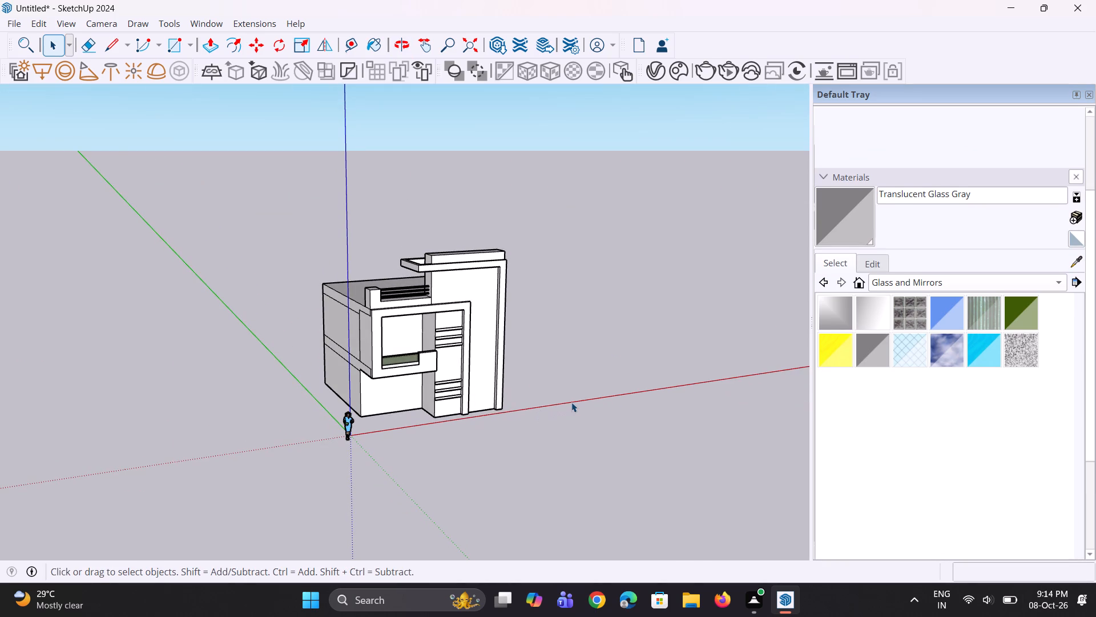
{"action": "scroll", "coordinate": [573, 402], "scroll_direction": "up", "scroll_amount": 4}
{"action": "scroll", "coordinate": [612, 394], "scroll_direction": "down", "scroll_amount": 1}
{"action": "middle_click_drag", "start_coordinate": [612, 394], "coordinate": [571, 376]}
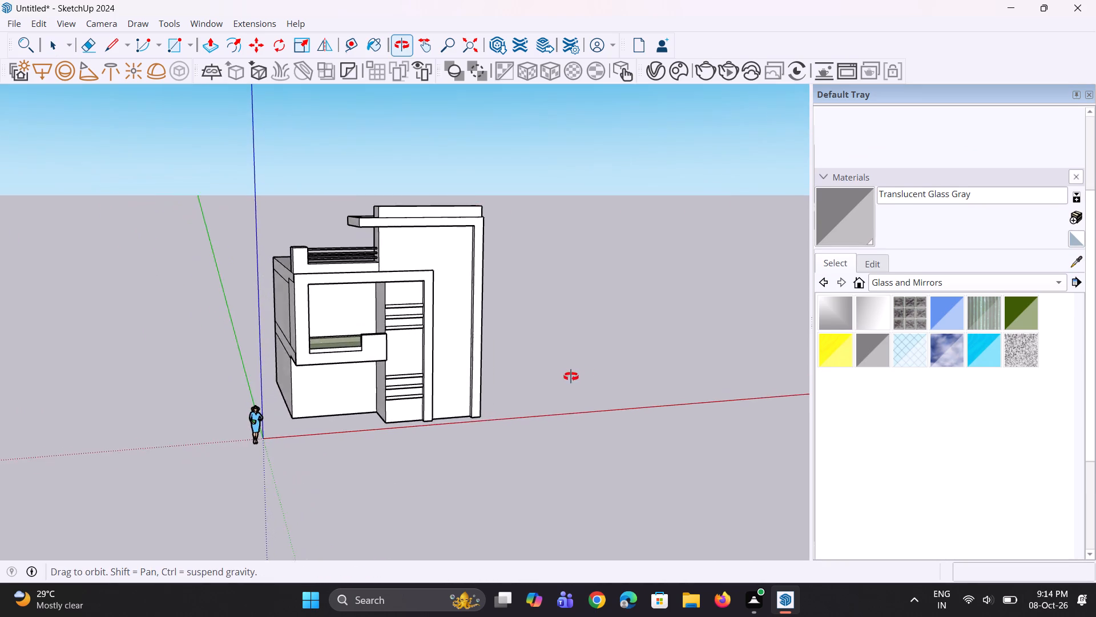
{"action": "middle_click_drag", "start_coordinate": [571, 376], "coordinate": [514, 306]}
{"action": "scroll", "coordinate": [514, 306], "scroll_direction": "down", "scroll_amount": 3}
{"action": "middle_click_drag", "start_coordinate": [514, 306], "coordinate": [513, 300]}
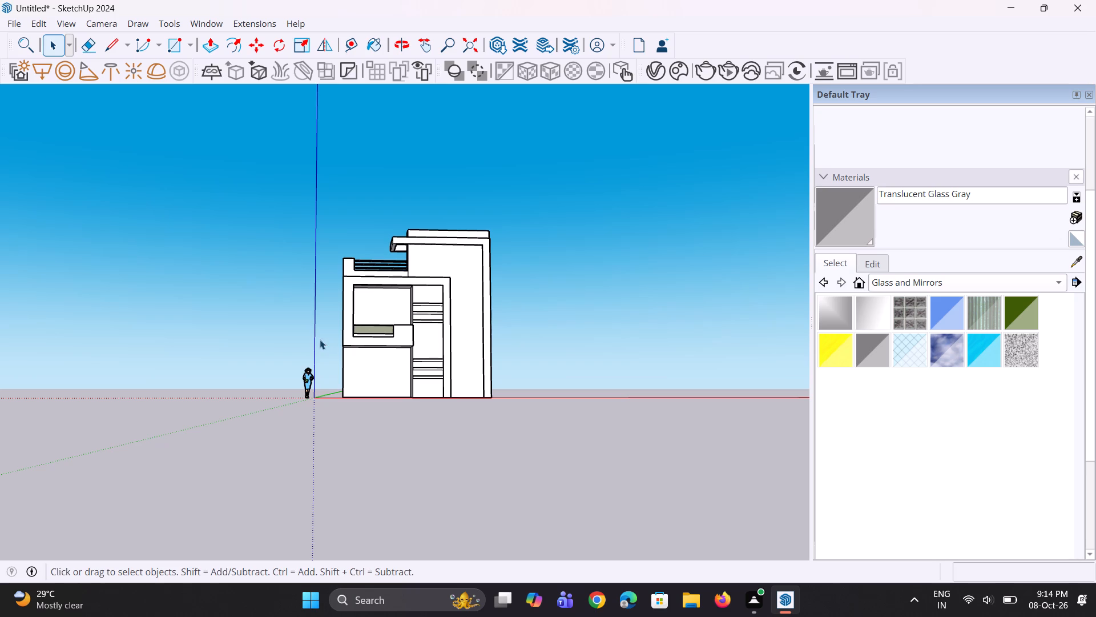
{"action": "middle_click_drag", "start_coordinate": [318, 340], "coordinate": [342, 356]}
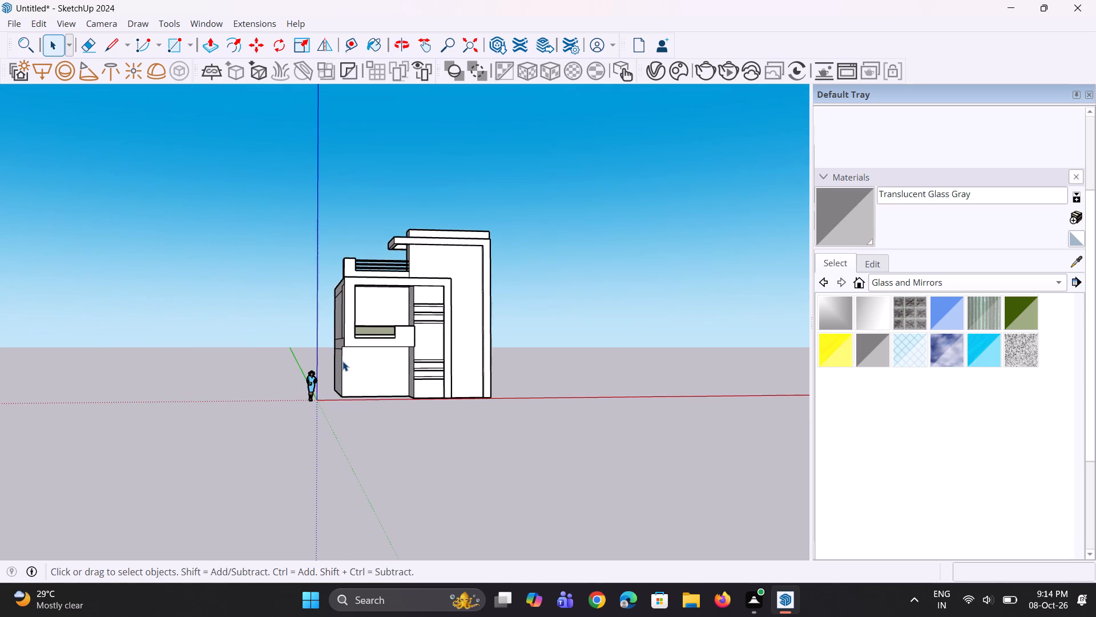
{"action": "scroll", "coordinate": [342, 361], "scroll_direction": "down", "scroll_amount": 2}
{"action": "middle_click_drag", "start_coordinate": [344, 361], "coordinate": [350, 351]}
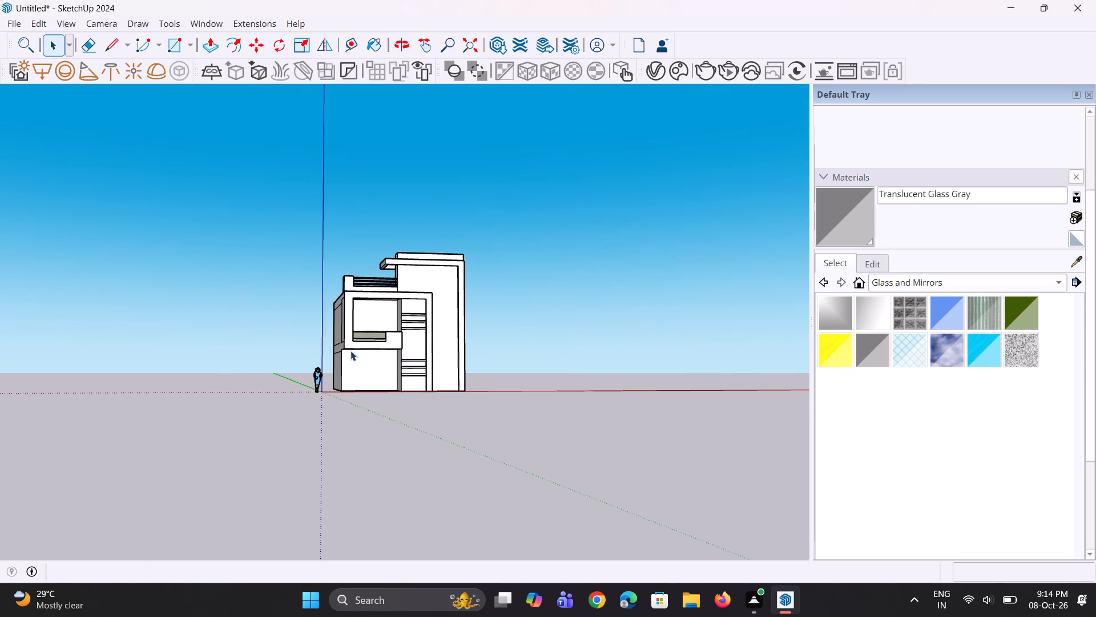
{"action": "scroll", "coordinate": [350, 351], "scroll_direction": "down", "scroll_amount": 3}
{"action": "middle_click_drag", "start_coordinate": [350, 351], "coordinate": [352, 427]}
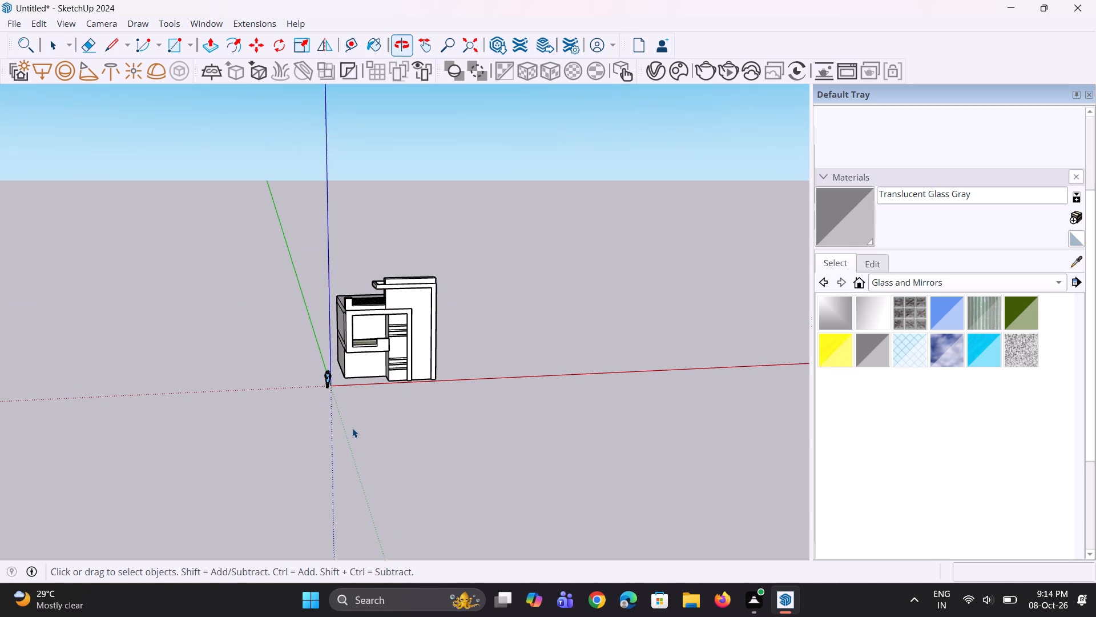
{"action": "left_click", "coordinate": [353, 428]}
{"action": "double_click", "coordinate": [357, 418]}
{"action": "middle_click_drag", "start_coordinate": [358, 418], "coordinate": [381, 434]}
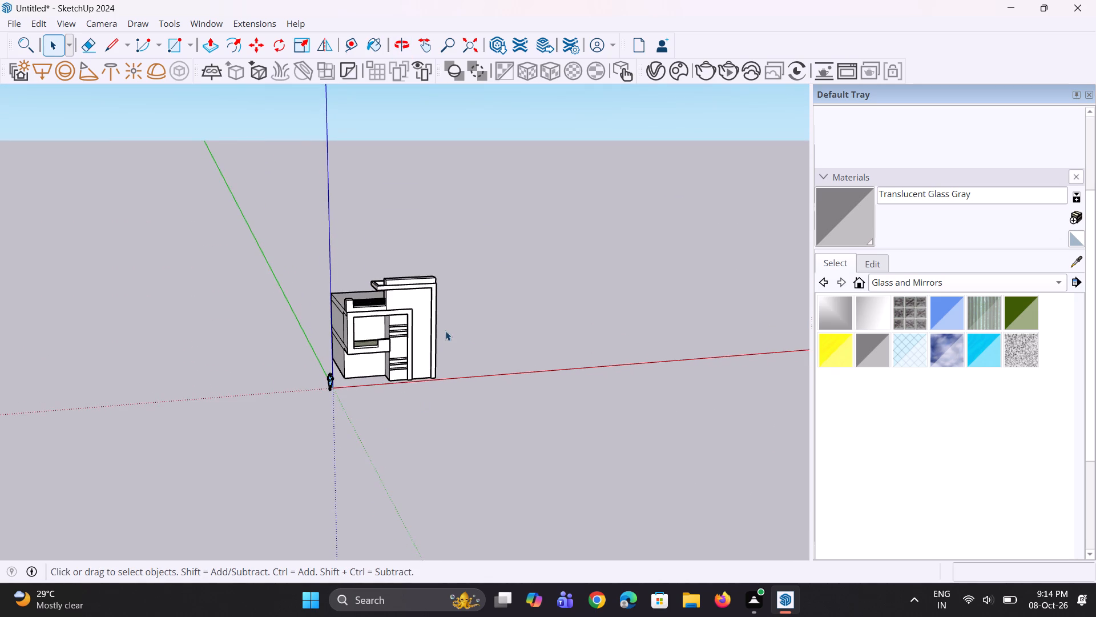
{"action": "scroll", "coordinate": [445, 331], "scroll_direction": "up", "scroll_amount": 7}
{"action": "middle_click_drag", "start_coordinate": [448, 310], "coordinate": [429, 277]}
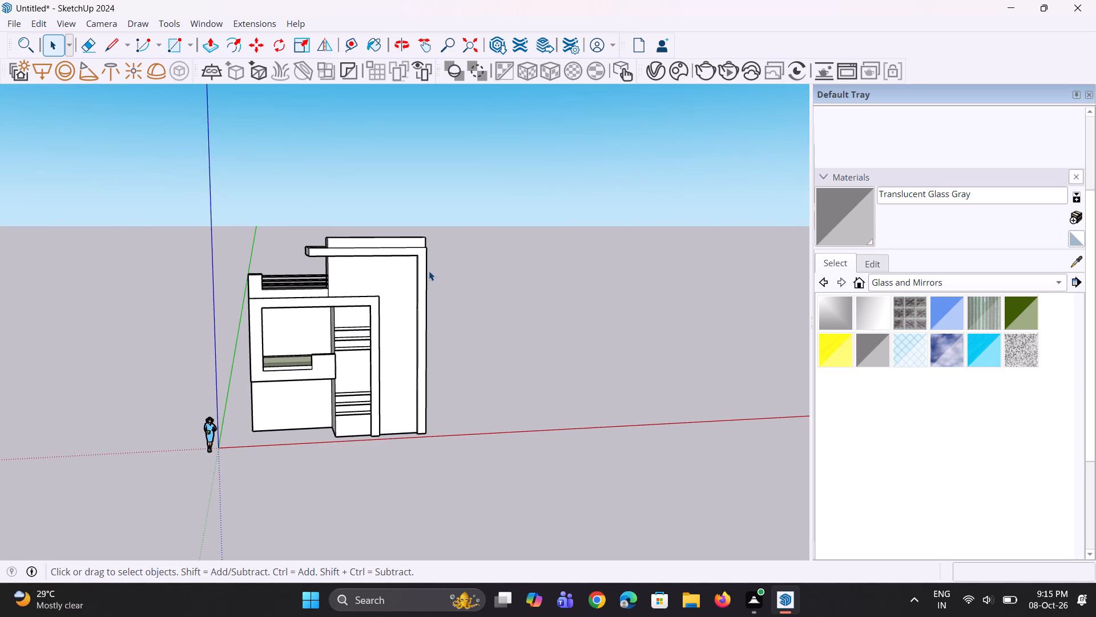
Examine the facade and balcony-side wall from low and oblique viewpoints, including from below ground level and close to the frames.
{"action": "middle_click_drag", "start_coordinate": [424, 273], "coordinate": [428, 245]}
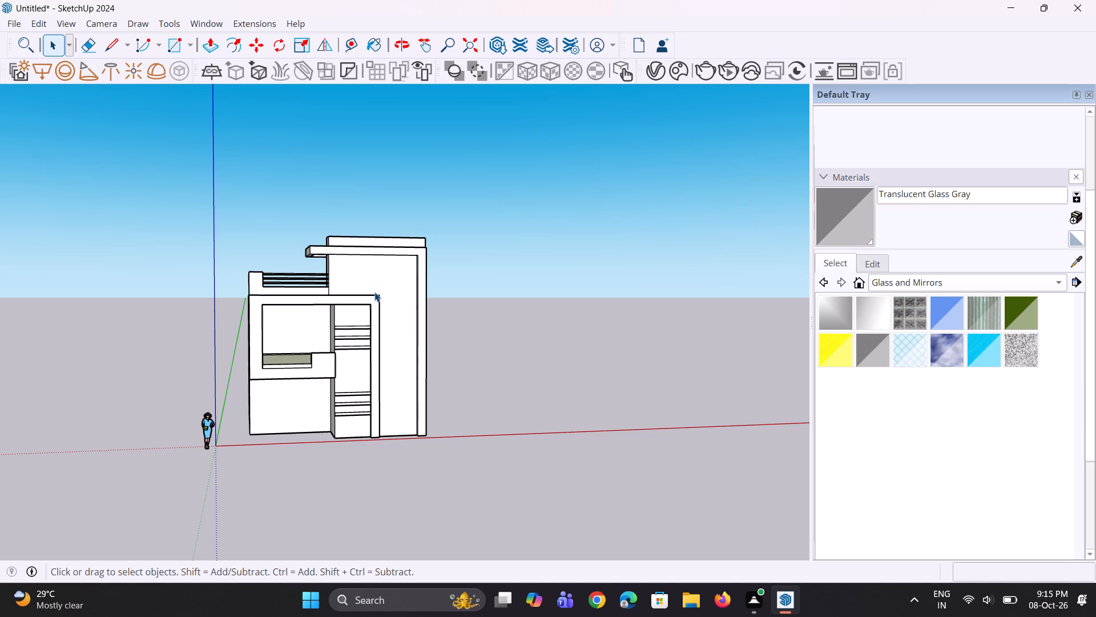
{"action": "middle_click_drag", "start_coordinate": [379, 297], "coordinate": [398, 298]}
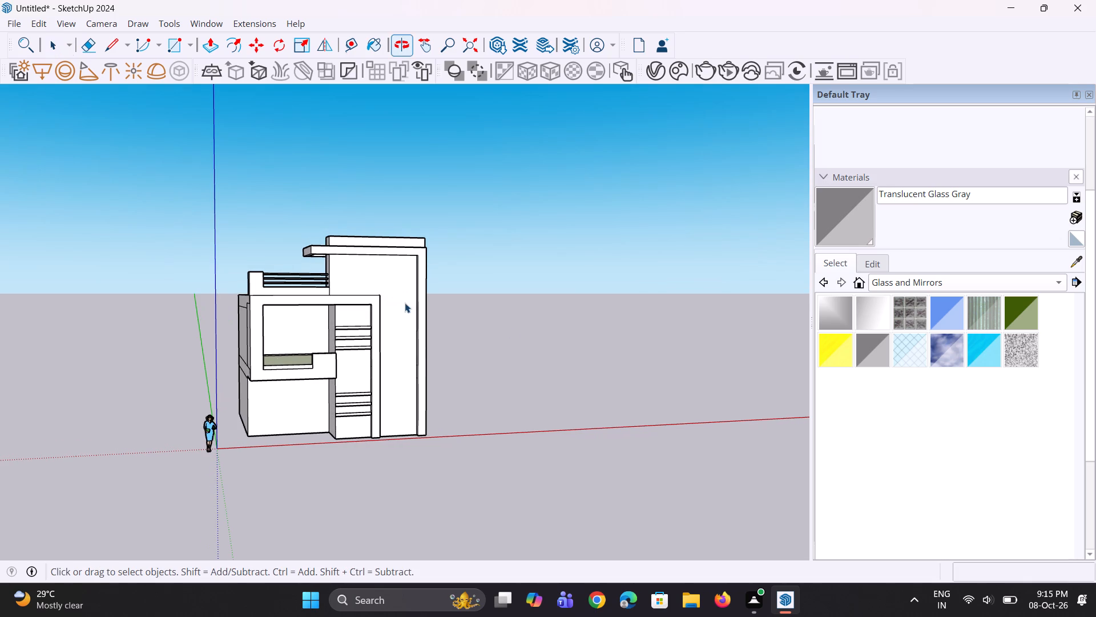
{"action": "double_click", "coordinate": [567, 331]}
{"action": "left_click", "coordinate": [501, 331]}
{"action": "middle_click_drag", "start_coordinate": [507, 312], "coordinate": [514, 297]}
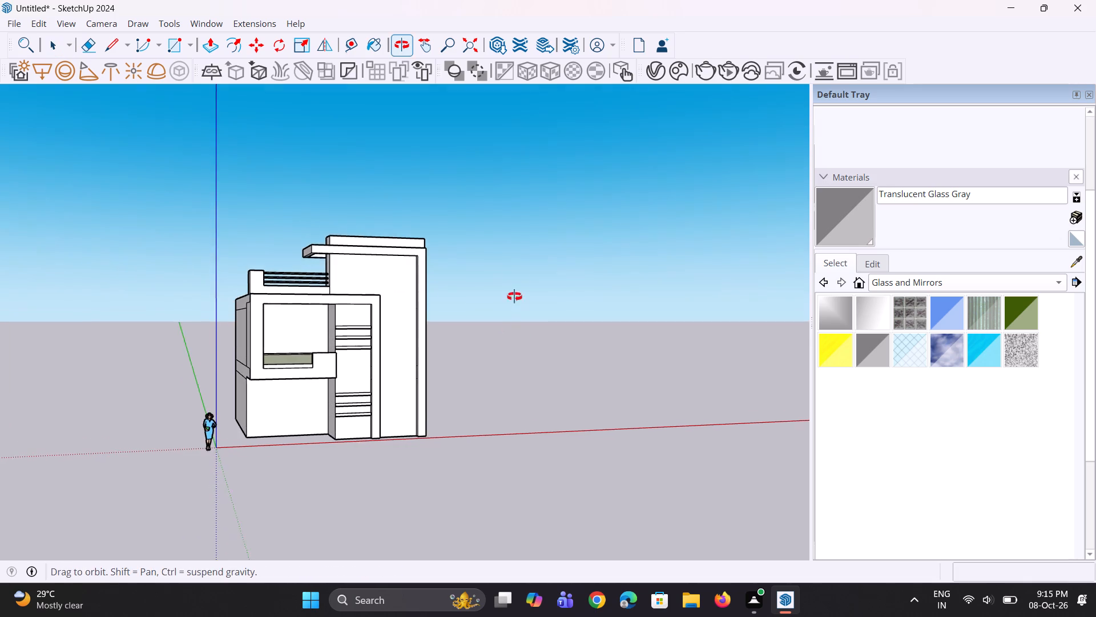
{"action": "middle_click_drag", "start_coordinate": [514, 297], "coordinate": [515, 294]}
{"action": "scroll", "coordinate": [382, 327], "scroll_direction": "down", "scroll_amount": 6}
{"action": "middle_click_drag", "start_coordinate": [359, 331], "coordinate": [367, 284]}
{"action": "scroll", "coordinate": [360, 331], "scroll_direction": "up", "scroll_amount": 1}
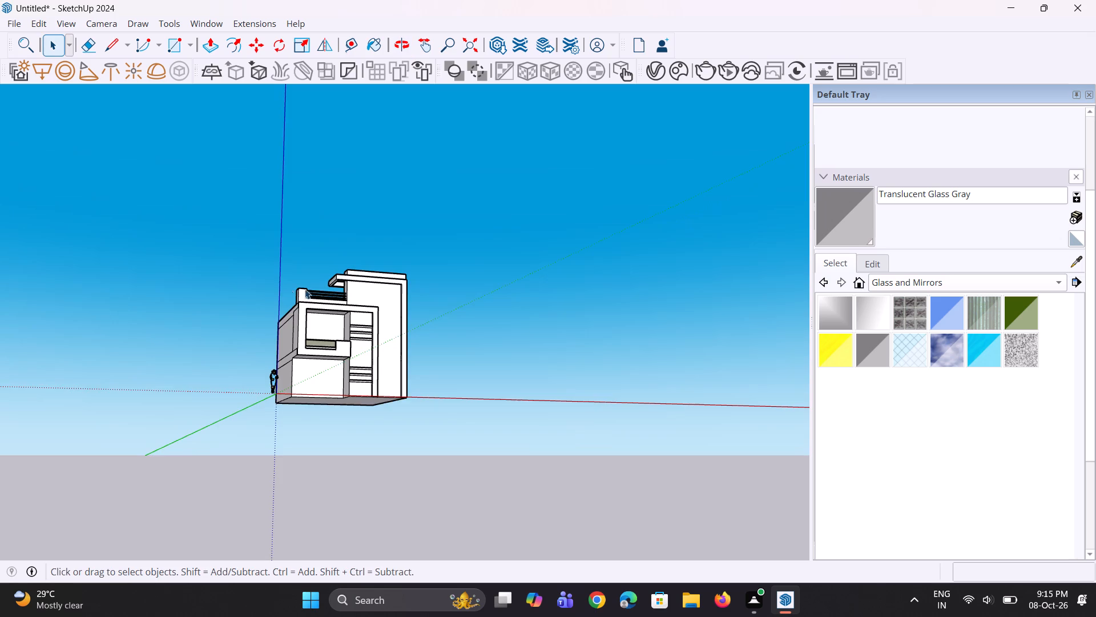
{"action": "scroll", "coordinate": [289, 288], "scroll_direction": "up", "scroll_amount": 3}
{"action": "middle_click_drag", "start_coordinate": [295, 306], "coordinate": [285, 380]}
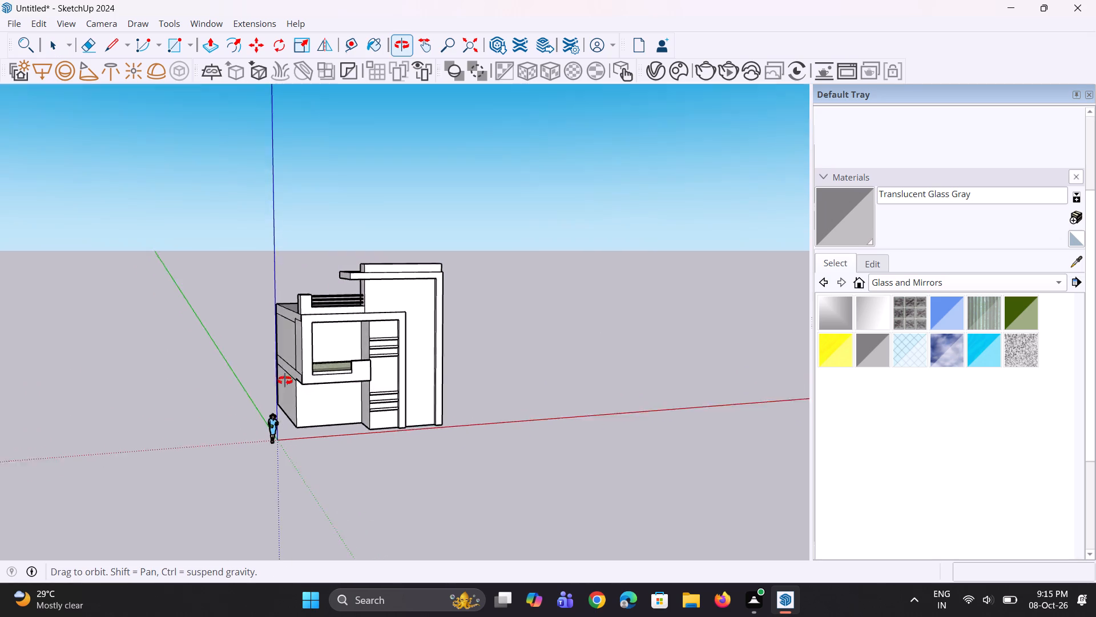
{"action": "middle_click_drag", "start_coordinate": [285, 380], "coordinate": [326, 371]}
{"action": "left_click", "coordinate": [472, 362]}
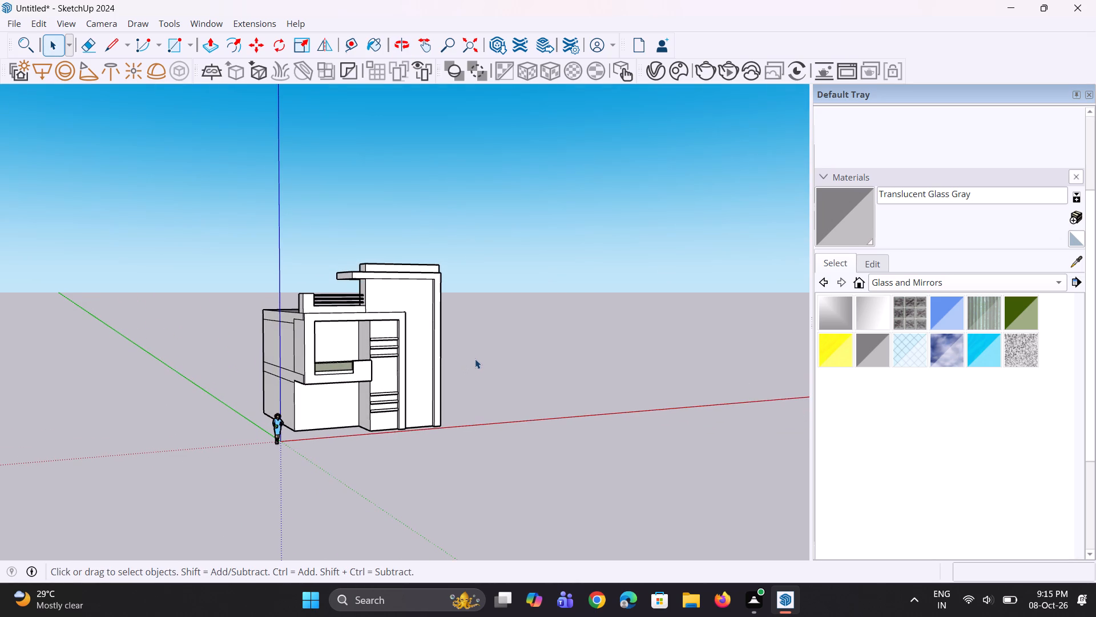
{"action": "middle_click_drag", "start_coordinate": [477, 357], "coordinate": [460, 347]}
{"action": "scroll", "coordinate": [482, 310], "scroll_direction": "up", "scroll_amount": 6}
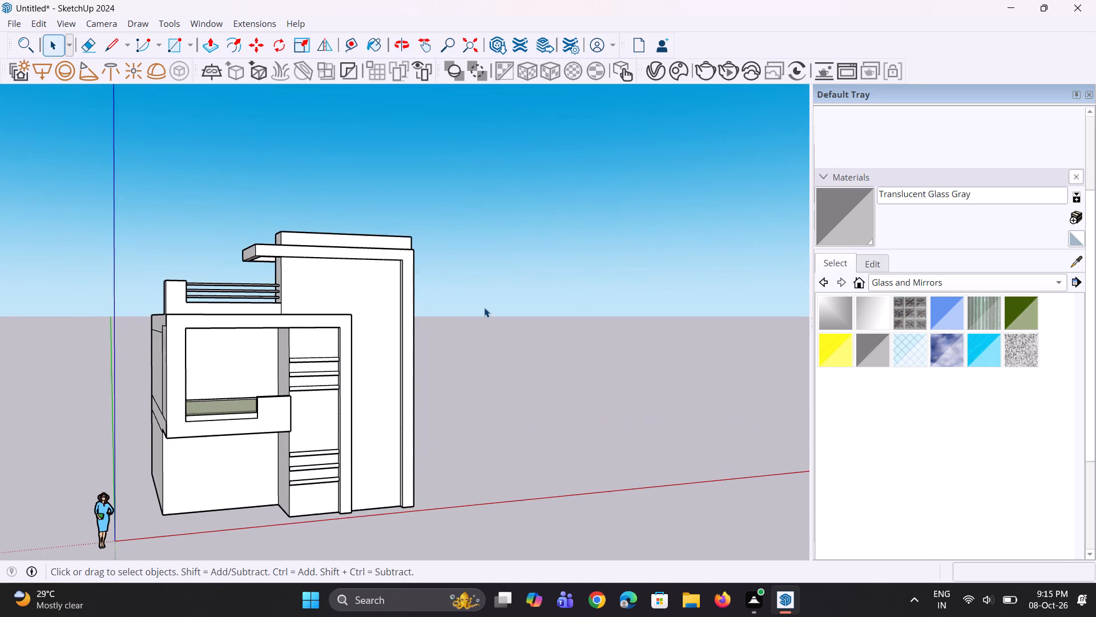
{"action": "middle_click_drag", "start_coordinate": [484, 307], "coordinate": [482, 302]}
{"action": "scroll", "coordinate": [482, 302], "scroll_direction": "up", "scroll_amount": 2}
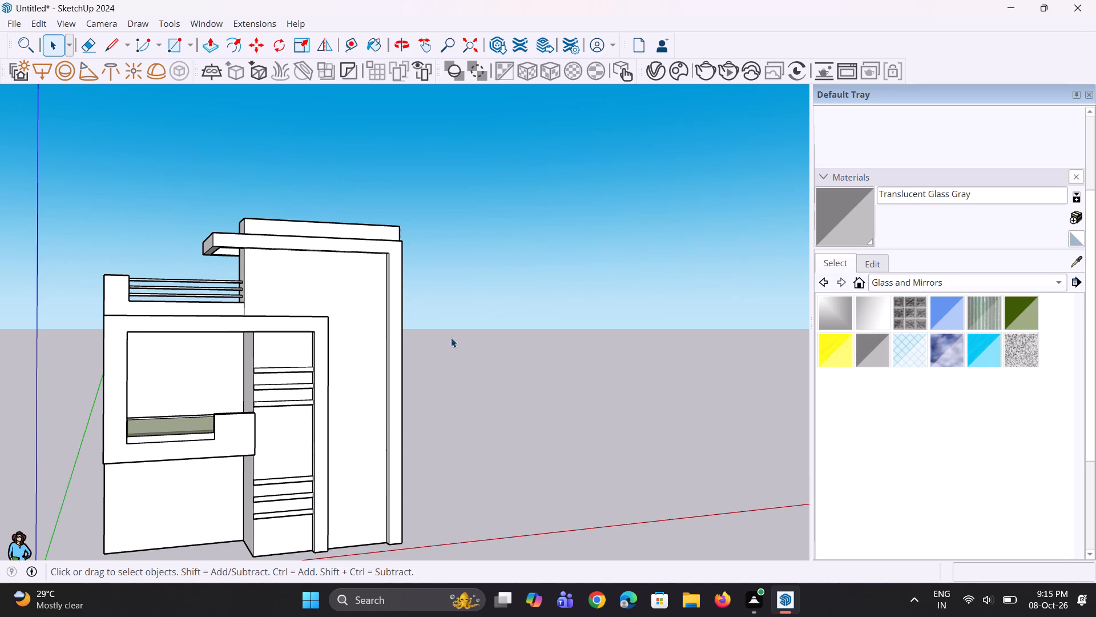
{"action": "middle_click_drag", "start_coordinate": [455, 355], "coordinate": [477, 360]}
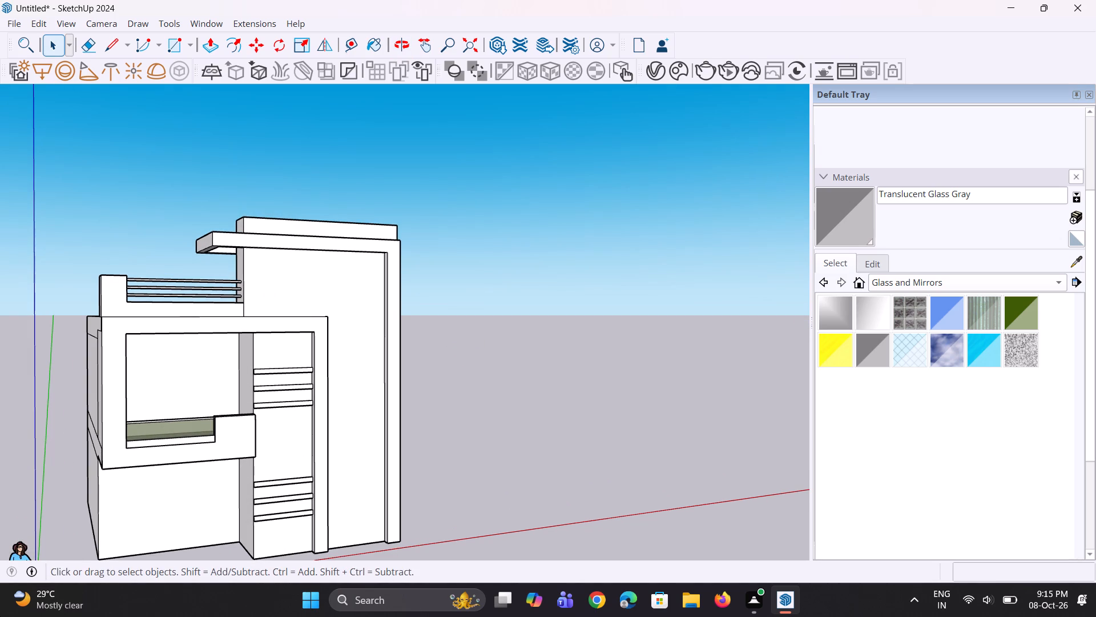
{"action": "scroll", "coordinate": [16, 477], "scroll_direction": "down", "scroll_amount": 2}
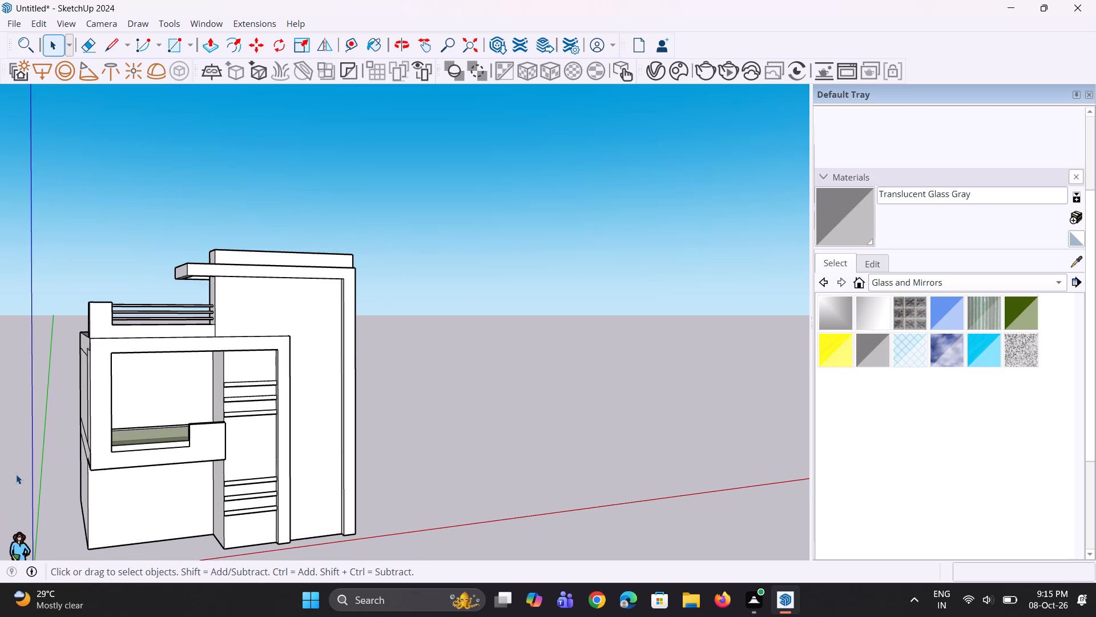
{"action": "scroll", "coordinate": [1, 444], "scroll_direction": "down", "scroll_amount": 2}
{"action": "middle_click_drag", "start_coordinate": [317, 253], "coordinate": [346, 298]}
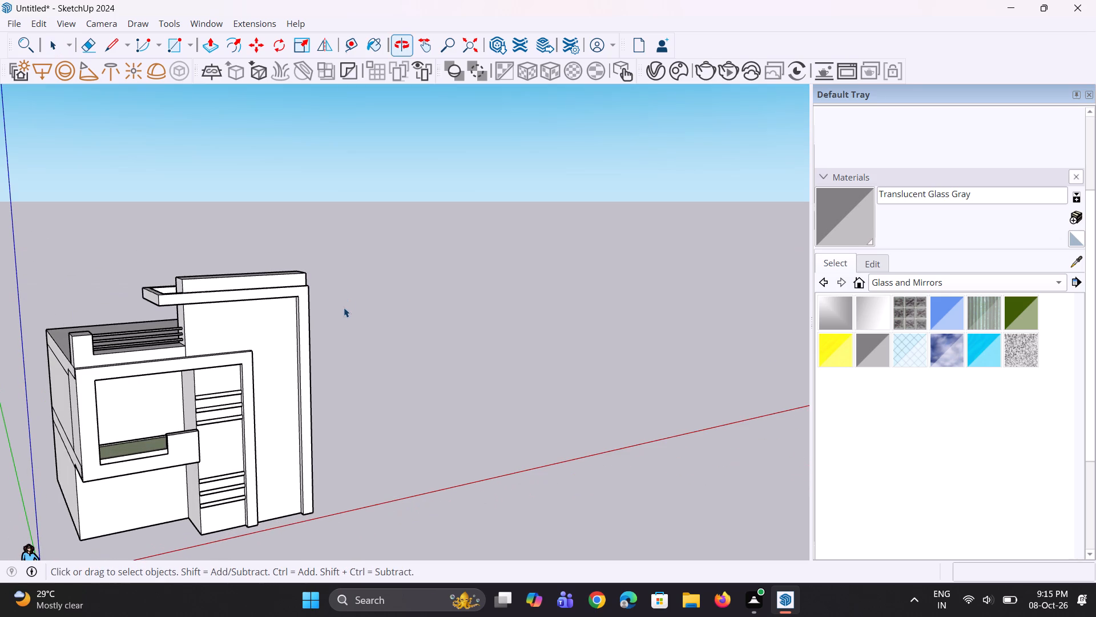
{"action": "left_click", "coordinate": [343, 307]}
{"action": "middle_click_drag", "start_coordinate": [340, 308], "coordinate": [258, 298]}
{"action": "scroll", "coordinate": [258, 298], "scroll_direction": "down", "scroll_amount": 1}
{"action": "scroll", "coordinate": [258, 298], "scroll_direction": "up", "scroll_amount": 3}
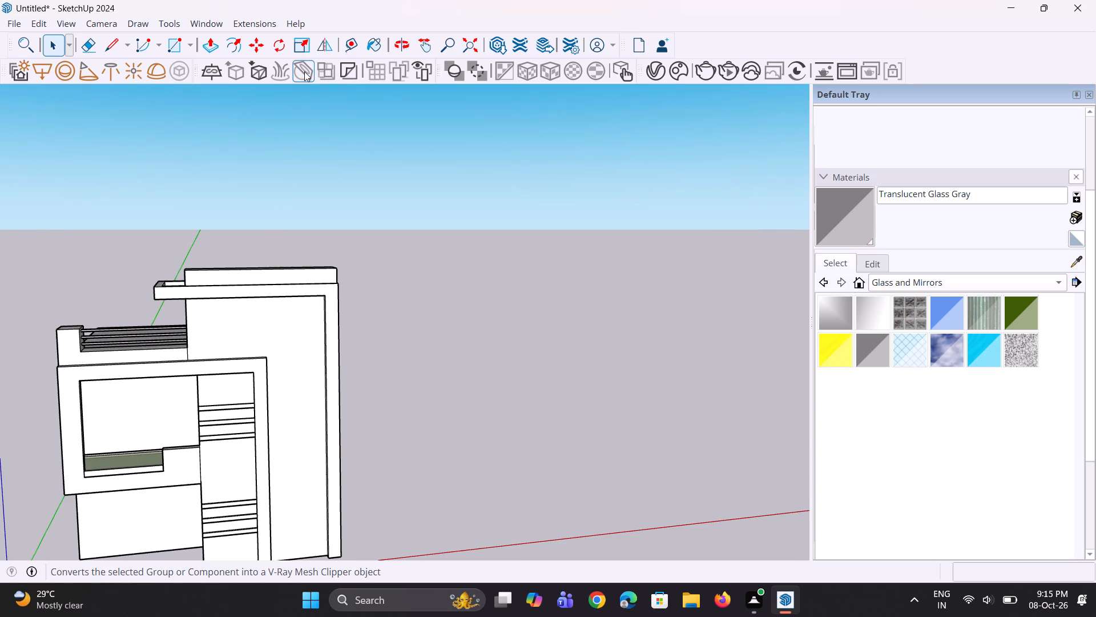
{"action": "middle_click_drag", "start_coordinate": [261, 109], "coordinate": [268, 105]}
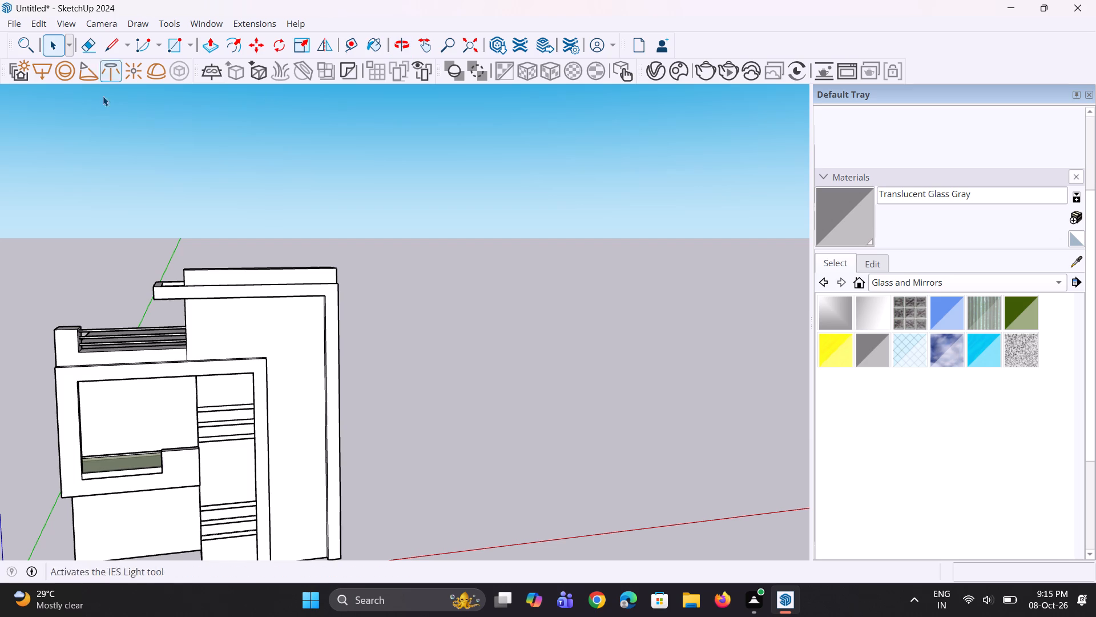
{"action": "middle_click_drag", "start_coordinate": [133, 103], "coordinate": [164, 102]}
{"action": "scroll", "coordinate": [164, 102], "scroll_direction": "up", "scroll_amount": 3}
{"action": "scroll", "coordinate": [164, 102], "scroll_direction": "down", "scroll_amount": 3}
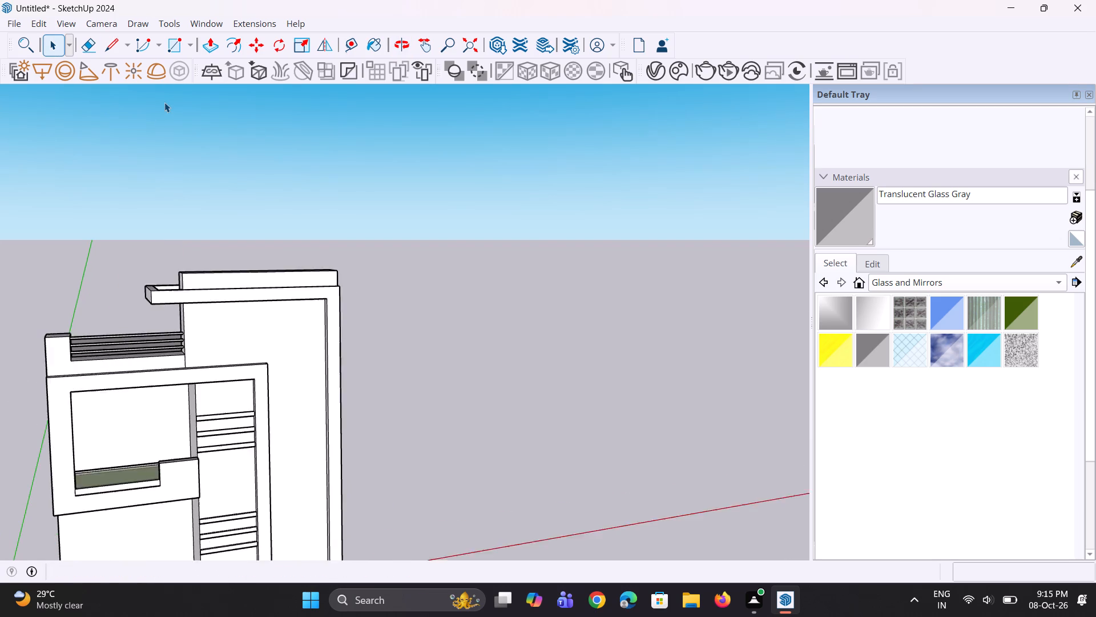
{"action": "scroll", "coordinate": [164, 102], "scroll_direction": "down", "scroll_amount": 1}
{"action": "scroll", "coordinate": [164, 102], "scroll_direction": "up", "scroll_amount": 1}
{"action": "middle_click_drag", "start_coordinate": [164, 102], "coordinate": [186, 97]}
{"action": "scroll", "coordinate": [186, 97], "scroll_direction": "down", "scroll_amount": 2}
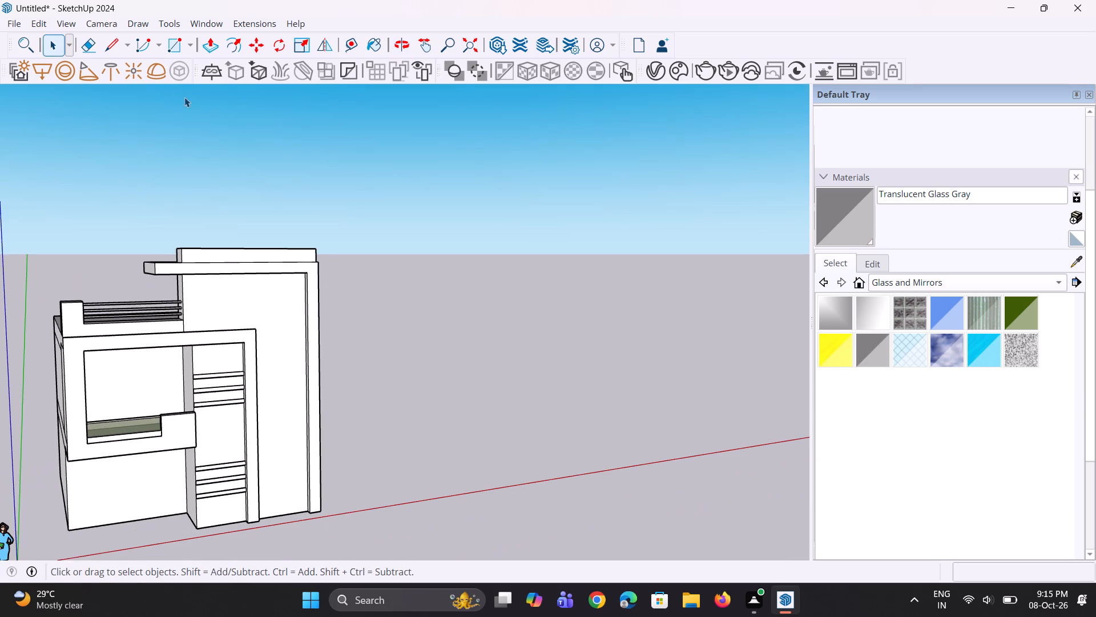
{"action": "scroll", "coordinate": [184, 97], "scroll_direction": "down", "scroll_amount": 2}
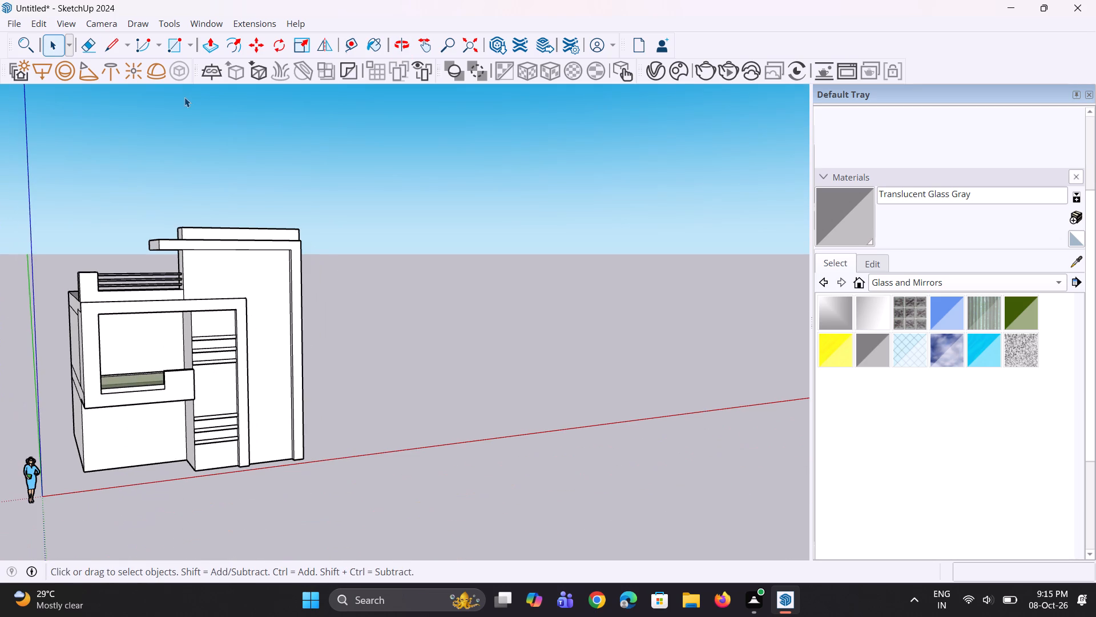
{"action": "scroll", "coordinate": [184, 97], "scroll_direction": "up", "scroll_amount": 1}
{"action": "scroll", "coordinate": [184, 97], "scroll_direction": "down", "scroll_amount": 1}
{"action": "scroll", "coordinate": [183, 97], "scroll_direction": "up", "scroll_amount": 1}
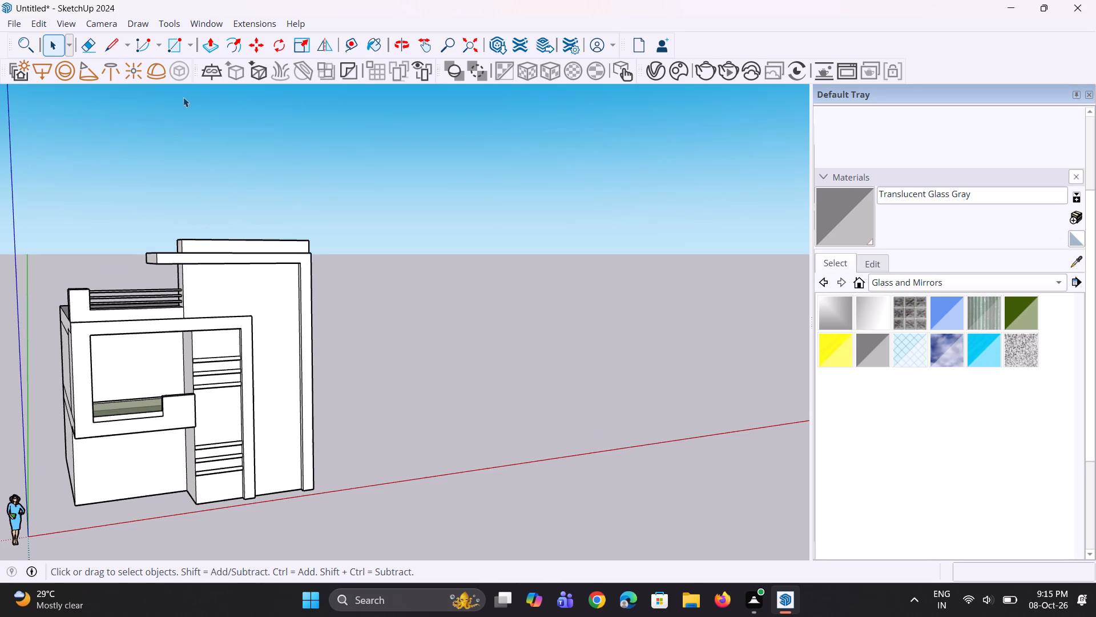
Examine the building's front facade from farther back and from a lower, near ground-level viewpoint.
{"action": "scroll", "coordinate": [183, 97], "scroll_direction": "down", "scroll_amount": 1}
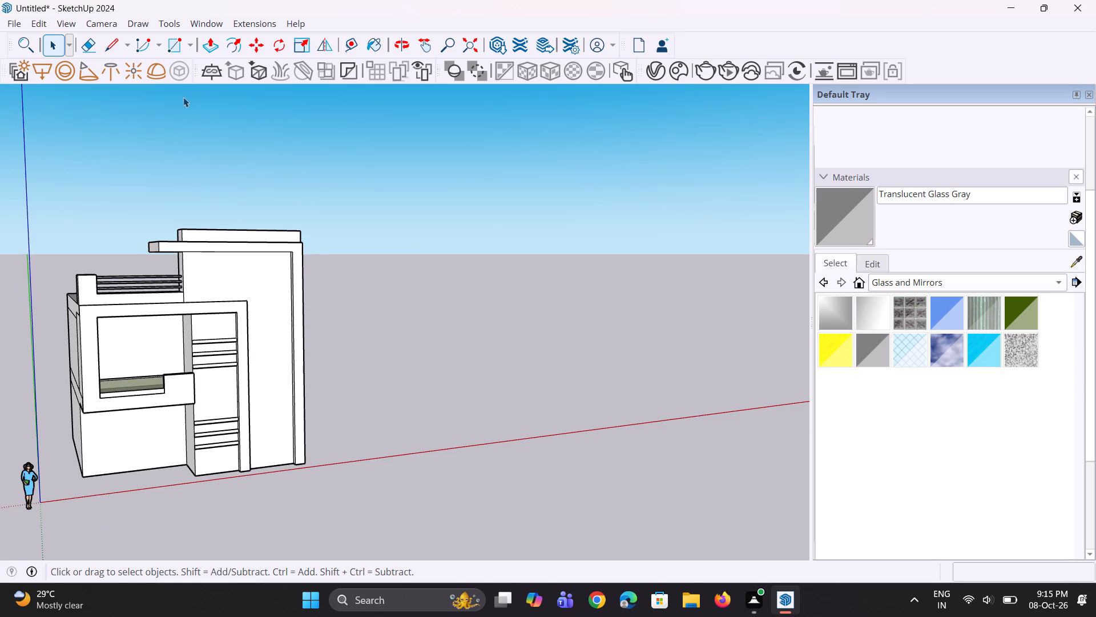
{"action": "scroll", "coordinate": [183, 97], "scroll_direction": "down", "scroll_amount": 1}
{"action": "middle_click_drag", "start_coordinate": [183, 97], "coordinate": [184, 92]}
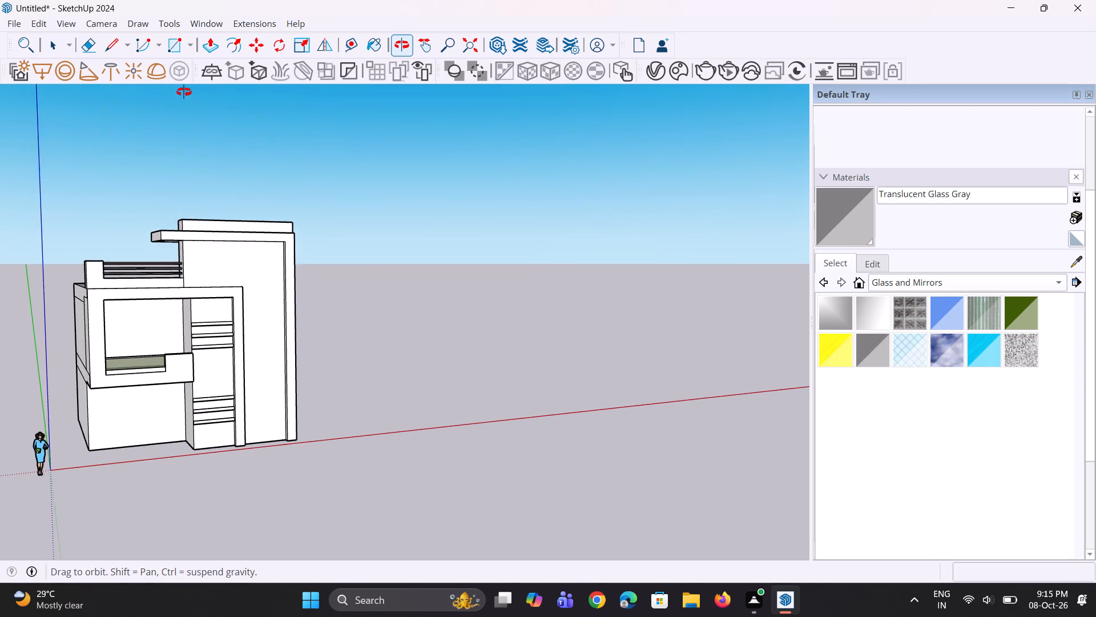
{"action": "middle_click_drag", "start_coordinate": [184, 92], "coordinate": [171, 74]}
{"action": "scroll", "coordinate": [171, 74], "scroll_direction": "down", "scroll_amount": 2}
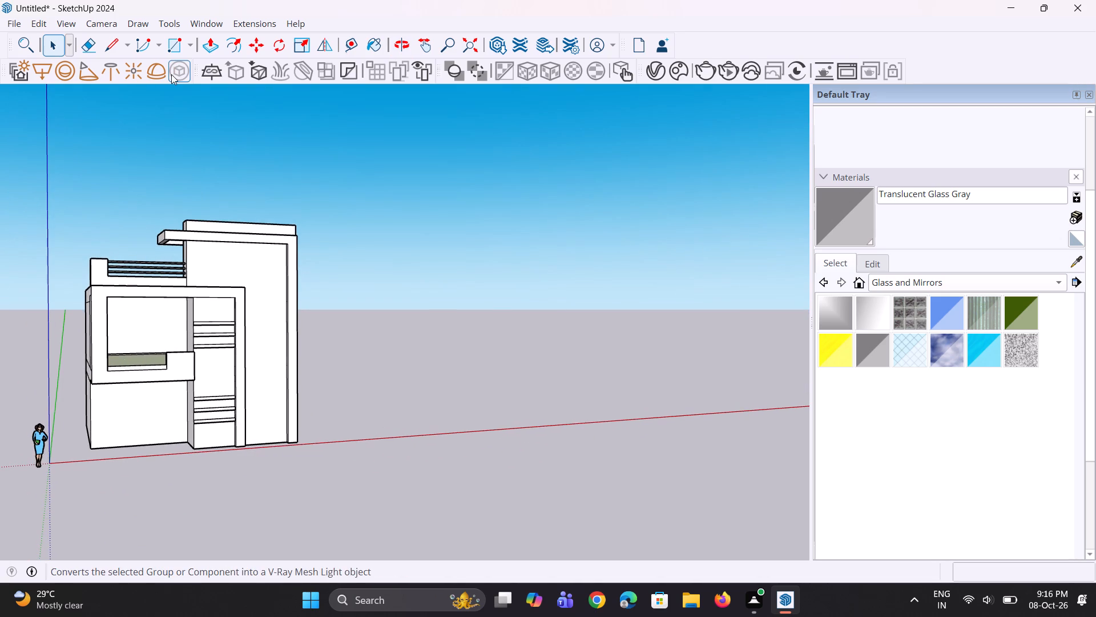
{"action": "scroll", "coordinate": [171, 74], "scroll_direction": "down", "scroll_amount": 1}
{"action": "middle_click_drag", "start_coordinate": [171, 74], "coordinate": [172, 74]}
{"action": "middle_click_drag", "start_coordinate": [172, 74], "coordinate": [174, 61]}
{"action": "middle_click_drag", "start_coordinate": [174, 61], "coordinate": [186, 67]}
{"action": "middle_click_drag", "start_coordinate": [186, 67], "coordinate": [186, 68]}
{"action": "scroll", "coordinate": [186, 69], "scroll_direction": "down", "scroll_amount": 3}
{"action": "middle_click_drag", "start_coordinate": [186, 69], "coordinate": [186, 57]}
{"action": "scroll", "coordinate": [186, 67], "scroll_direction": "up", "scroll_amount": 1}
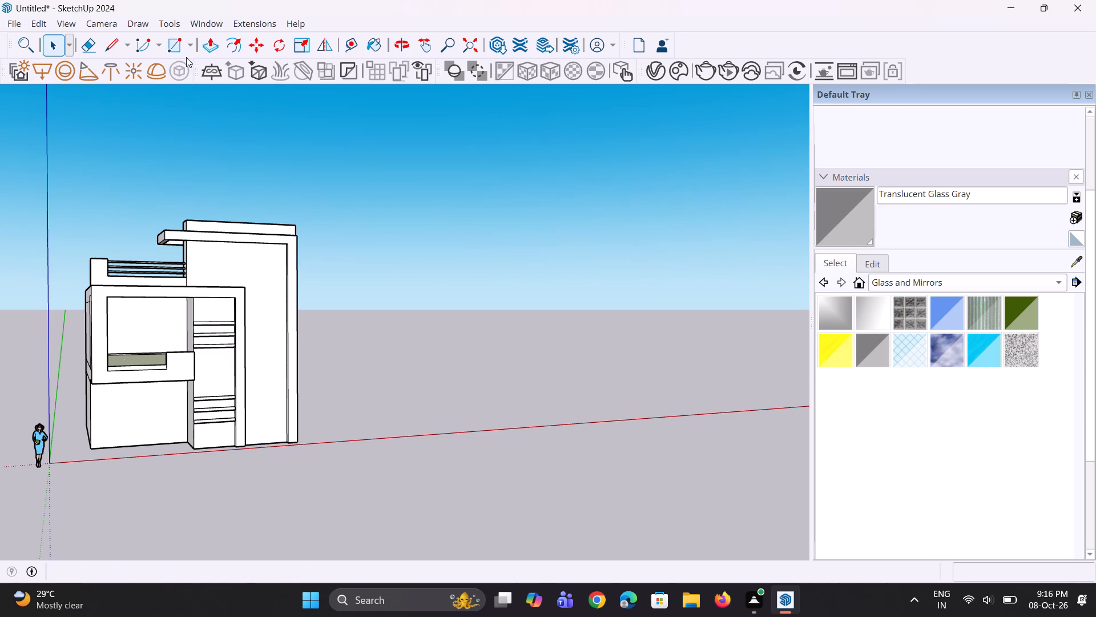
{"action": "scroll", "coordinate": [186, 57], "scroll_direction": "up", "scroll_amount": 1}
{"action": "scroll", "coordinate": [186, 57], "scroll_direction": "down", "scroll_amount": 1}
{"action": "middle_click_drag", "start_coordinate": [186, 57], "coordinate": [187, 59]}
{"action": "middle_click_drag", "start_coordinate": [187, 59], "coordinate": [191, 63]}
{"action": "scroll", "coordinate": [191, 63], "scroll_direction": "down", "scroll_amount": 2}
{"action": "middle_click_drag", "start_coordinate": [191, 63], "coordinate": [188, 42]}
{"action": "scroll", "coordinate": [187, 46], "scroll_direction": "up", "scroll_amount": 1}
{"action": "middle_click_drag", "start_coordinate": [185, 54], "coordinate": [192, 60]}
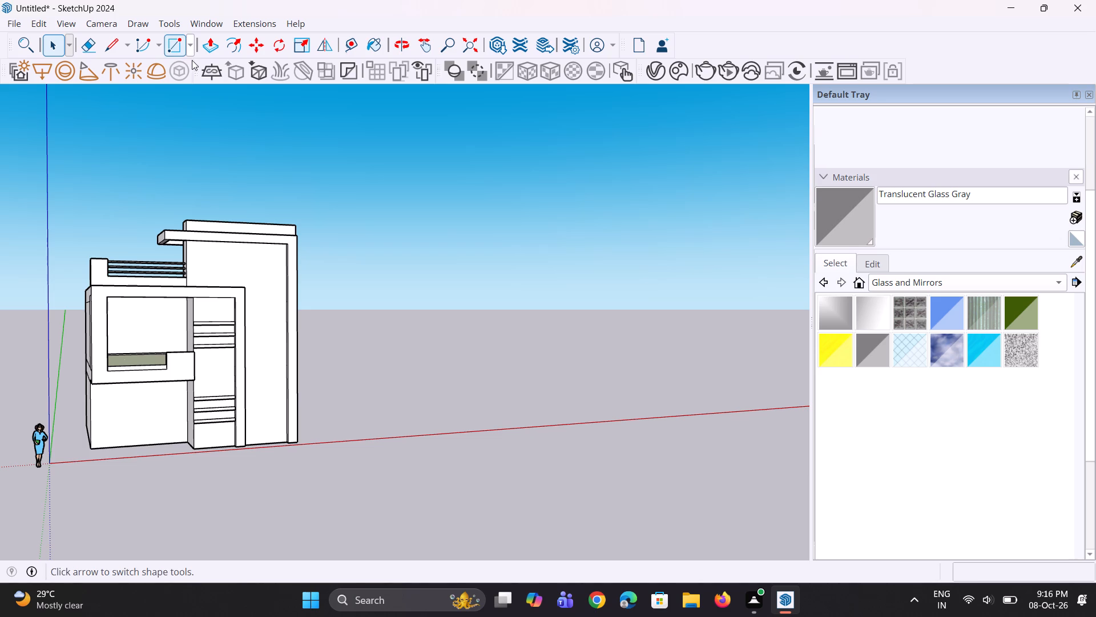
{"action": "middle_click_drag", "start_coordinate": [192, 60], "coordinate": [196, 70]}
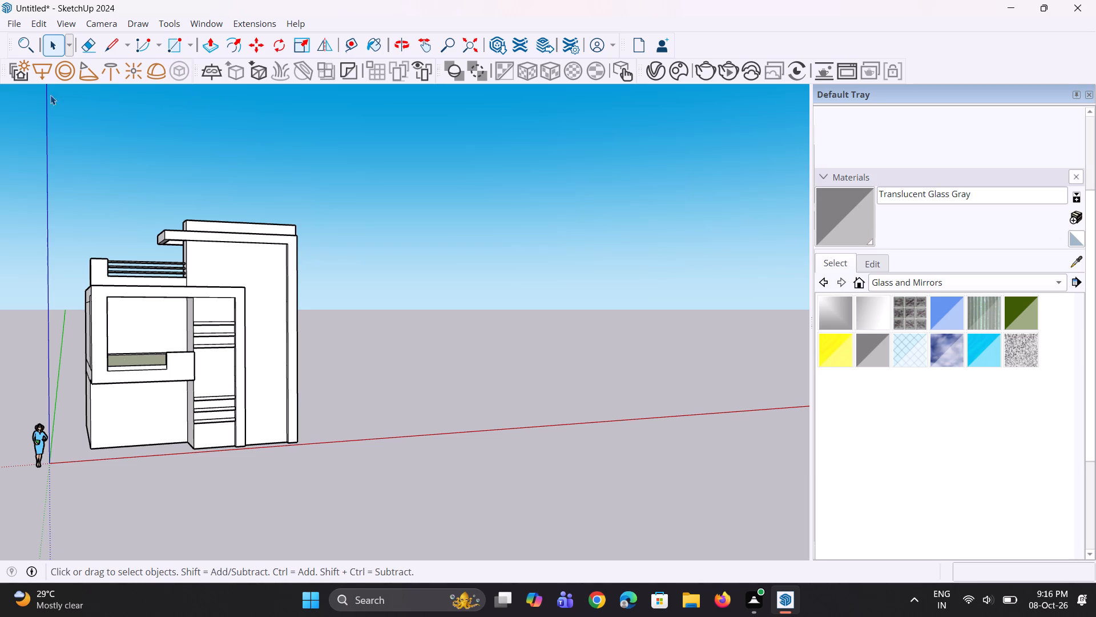
Examine the whole building from oblique, frontal and raised viewpoints, including the lower roof, railing and balcony-side wall.
{"action": "middle_click_drag", "start_coordinate": [251, 157], "coordinate": [275, 153]}
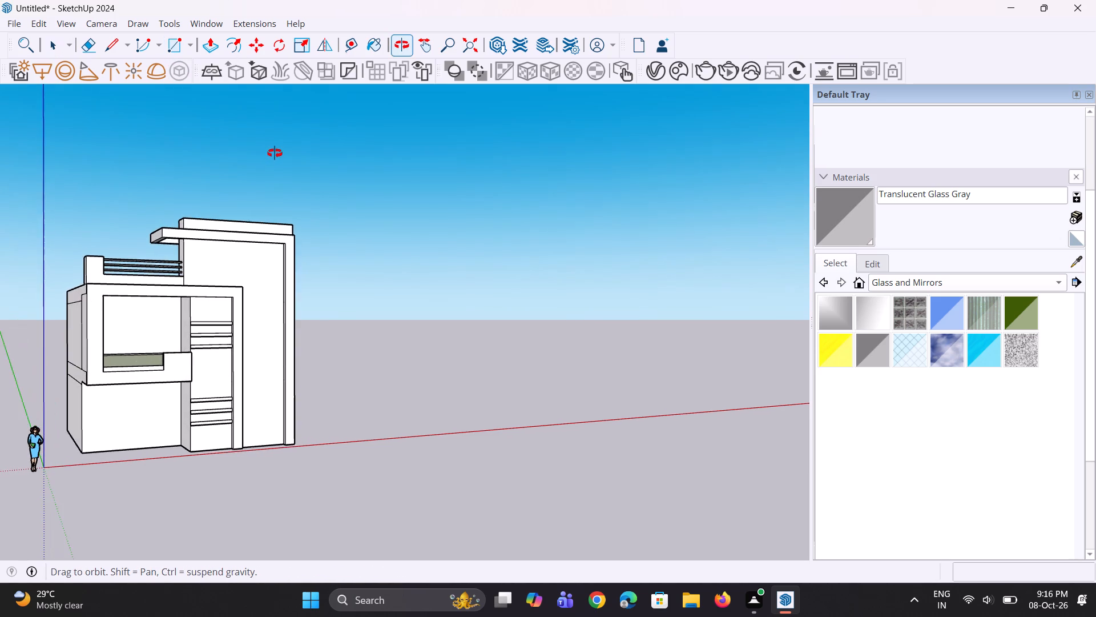
{"action": "middle_click_drag", "start_coordinate": [275, 153], "coordinate": [275, 154]}
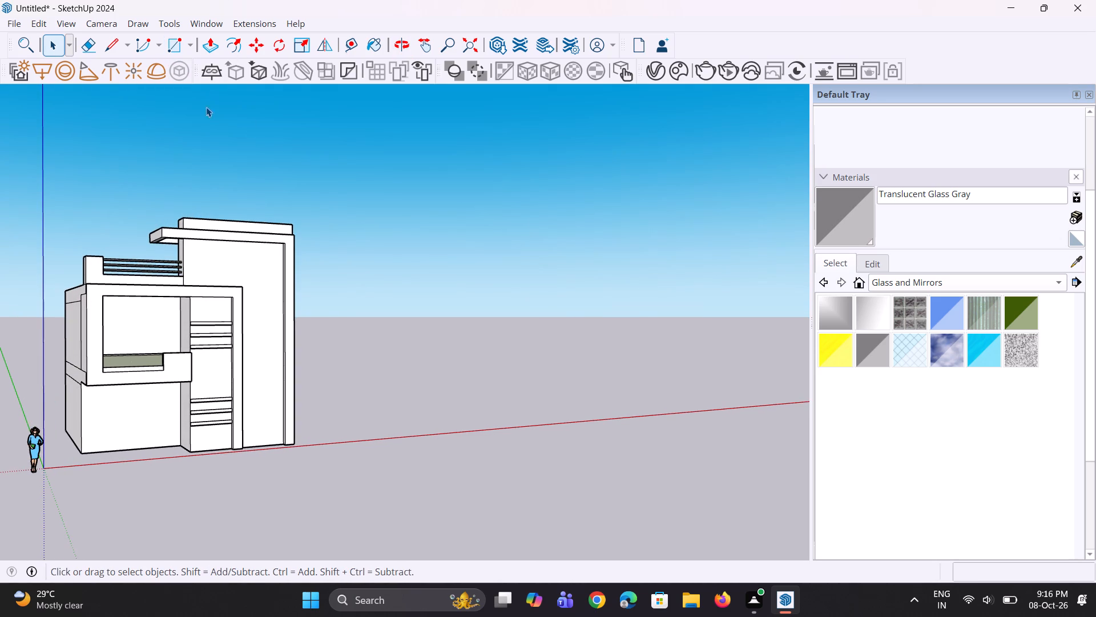
{"action": "middle_click_drag", "start_coordinate": [230, 195], "coordinate": [166, 194]}
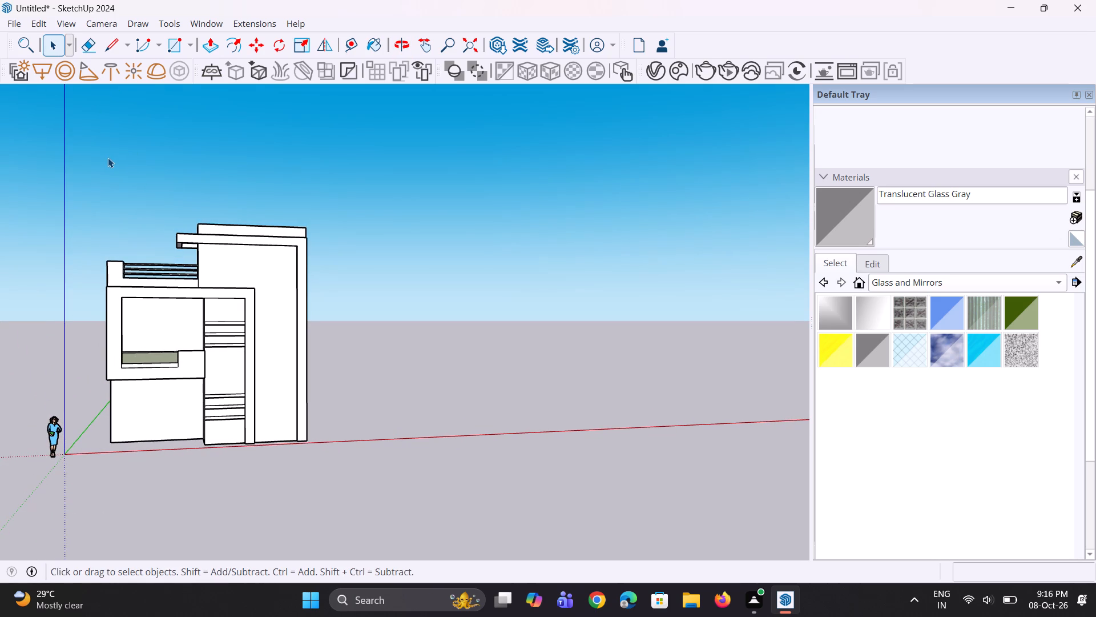
{"action": "middle_click_drag", "start_coordinate": [127, 165], "coordinate": [134, 164]}
{"action": "scroll", "coordinate": [140, 174], "scroll_direction": "down", "scroll_amount": 4}
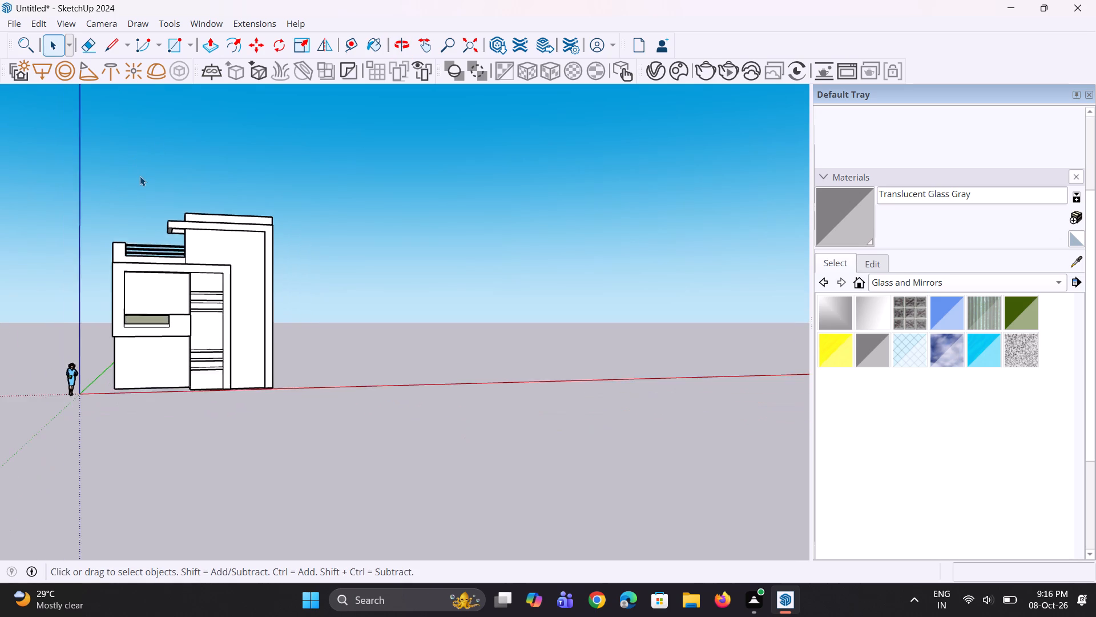
{"action": "scroll", "coordinate": [140, 176], "scroll_direction": "down", "scroll_amount": 2}
{"action": "middle_click_drag", "start_coordinate": [142, 149], "coordinate": [231, 262]}
{"action": "scroll", "coordinate": [176, 151], "scroll_direction": "up", "scroll_amount": 3}
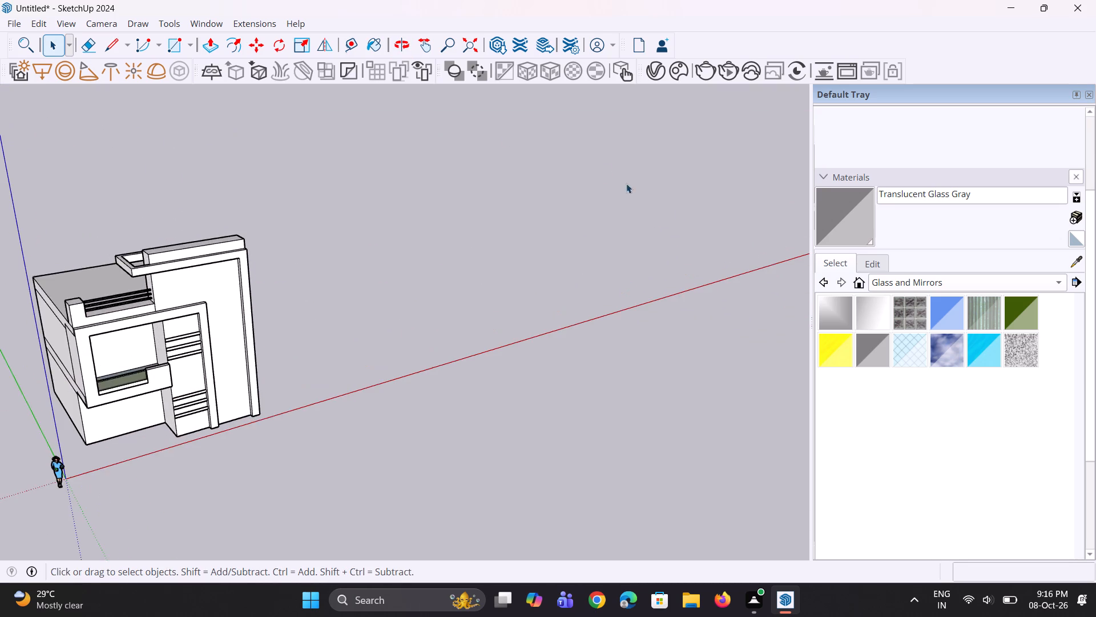
{"action": "scroll", "coordinate": [688, 221], "scroll_direction": "down", "scroll_amount": 7}
{"action": "middle_click_drag", "start_coordinate": [567, 219], "coordinate": [380, 171]}
{"action": "scroll", "coordinate": [378, 177], "scroll_direction": "up", "scroll_amount": 3}
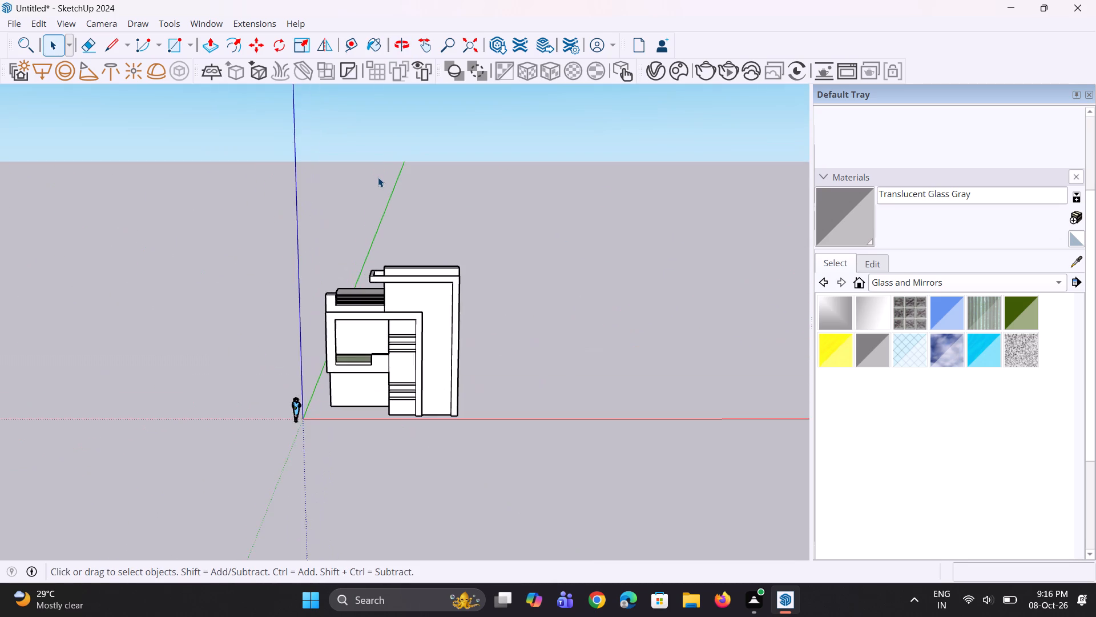
{"action": "scroll", "coordinate": [378, 177], "scroll_direction": "up", "scroll_amount": 5}
{"action": "middle_click_drag", "start_coordinate": [378, 177], "coordinate": [395, 175]}
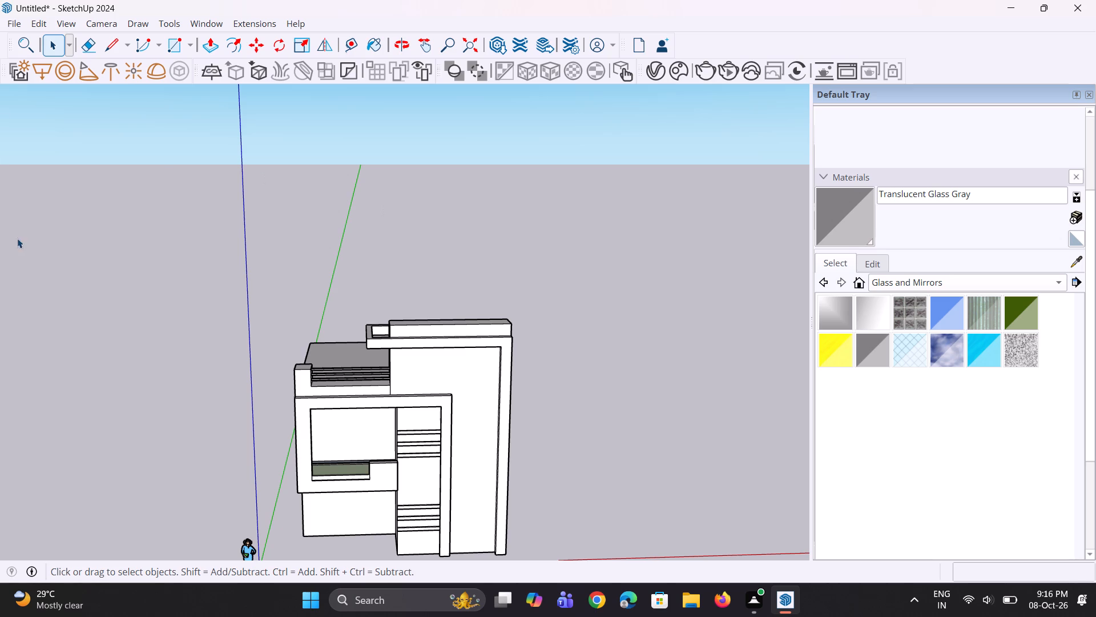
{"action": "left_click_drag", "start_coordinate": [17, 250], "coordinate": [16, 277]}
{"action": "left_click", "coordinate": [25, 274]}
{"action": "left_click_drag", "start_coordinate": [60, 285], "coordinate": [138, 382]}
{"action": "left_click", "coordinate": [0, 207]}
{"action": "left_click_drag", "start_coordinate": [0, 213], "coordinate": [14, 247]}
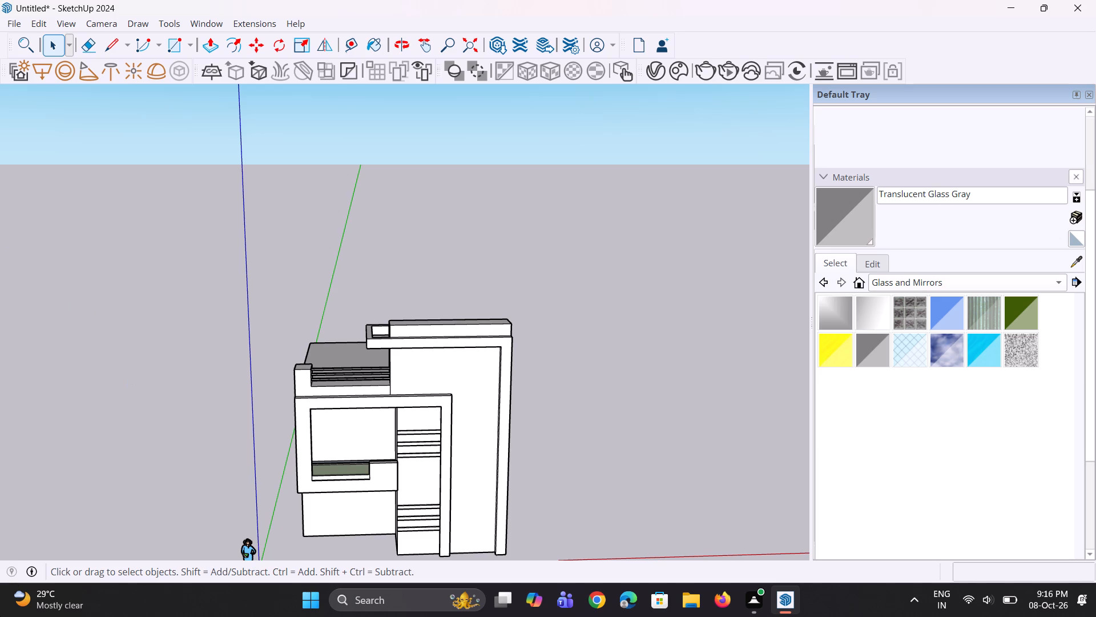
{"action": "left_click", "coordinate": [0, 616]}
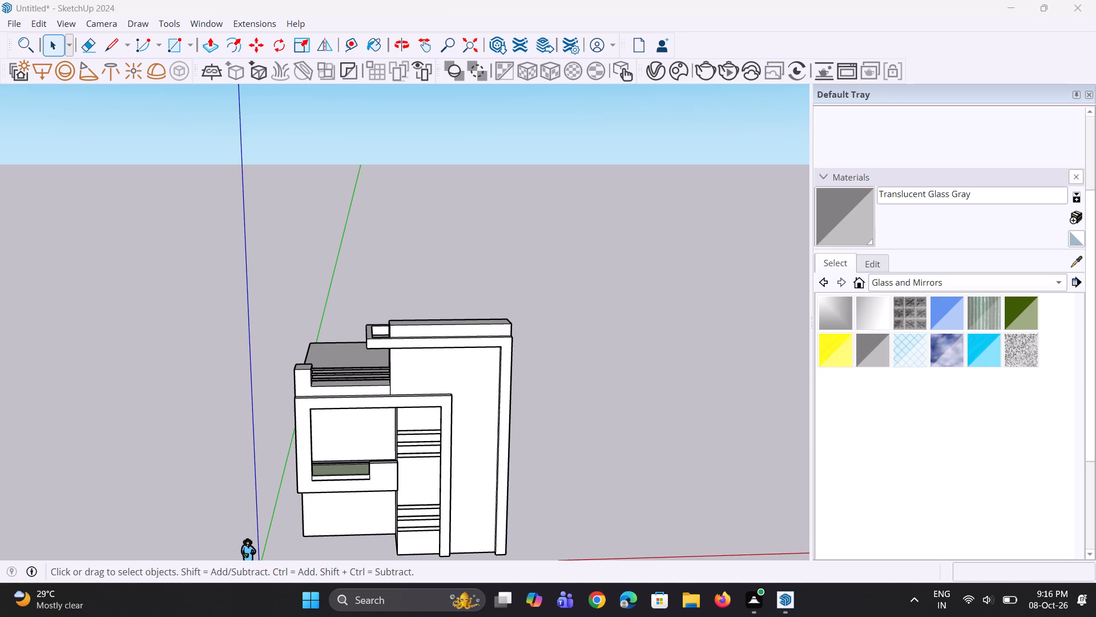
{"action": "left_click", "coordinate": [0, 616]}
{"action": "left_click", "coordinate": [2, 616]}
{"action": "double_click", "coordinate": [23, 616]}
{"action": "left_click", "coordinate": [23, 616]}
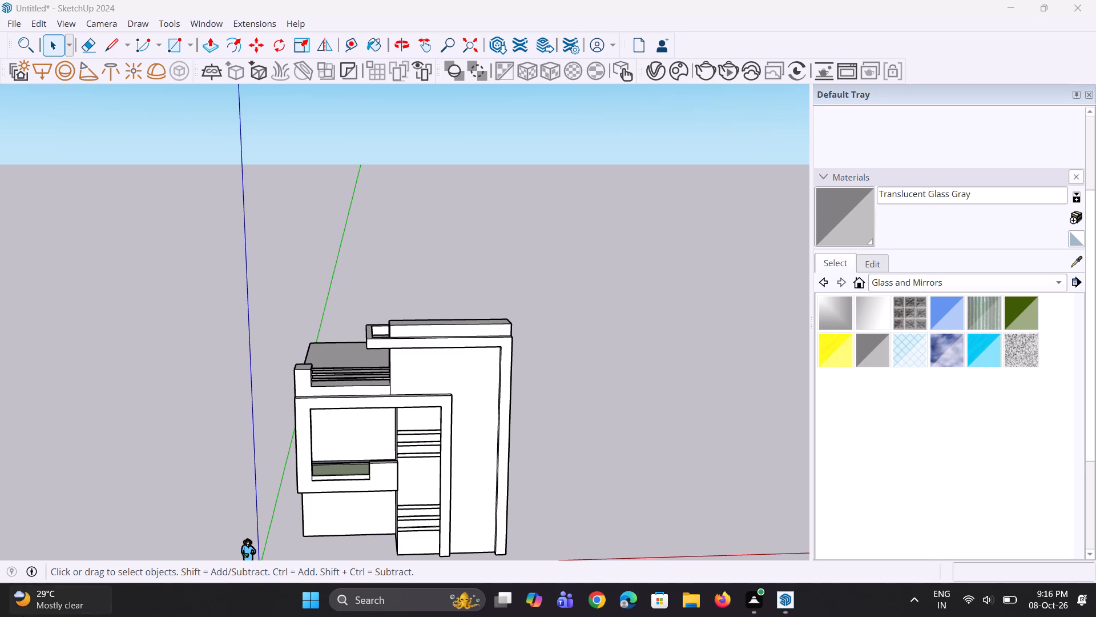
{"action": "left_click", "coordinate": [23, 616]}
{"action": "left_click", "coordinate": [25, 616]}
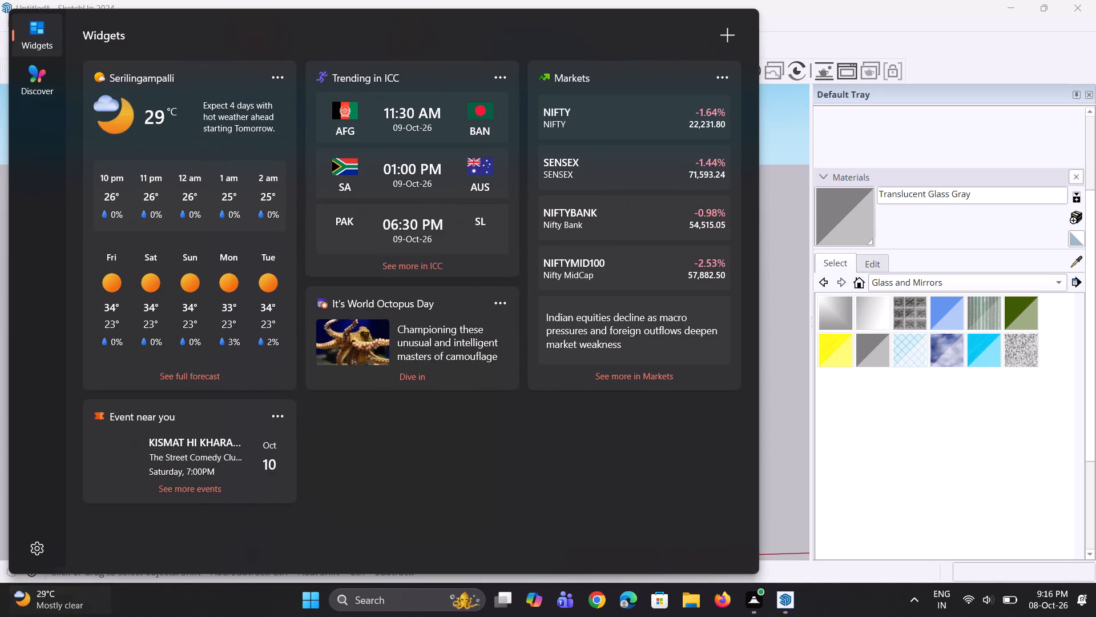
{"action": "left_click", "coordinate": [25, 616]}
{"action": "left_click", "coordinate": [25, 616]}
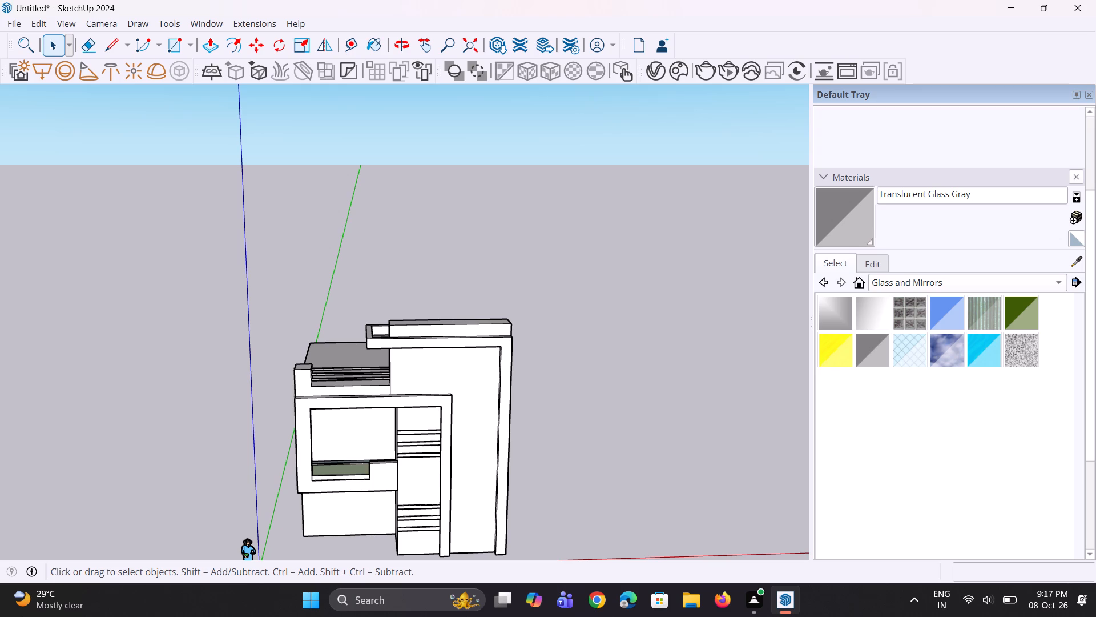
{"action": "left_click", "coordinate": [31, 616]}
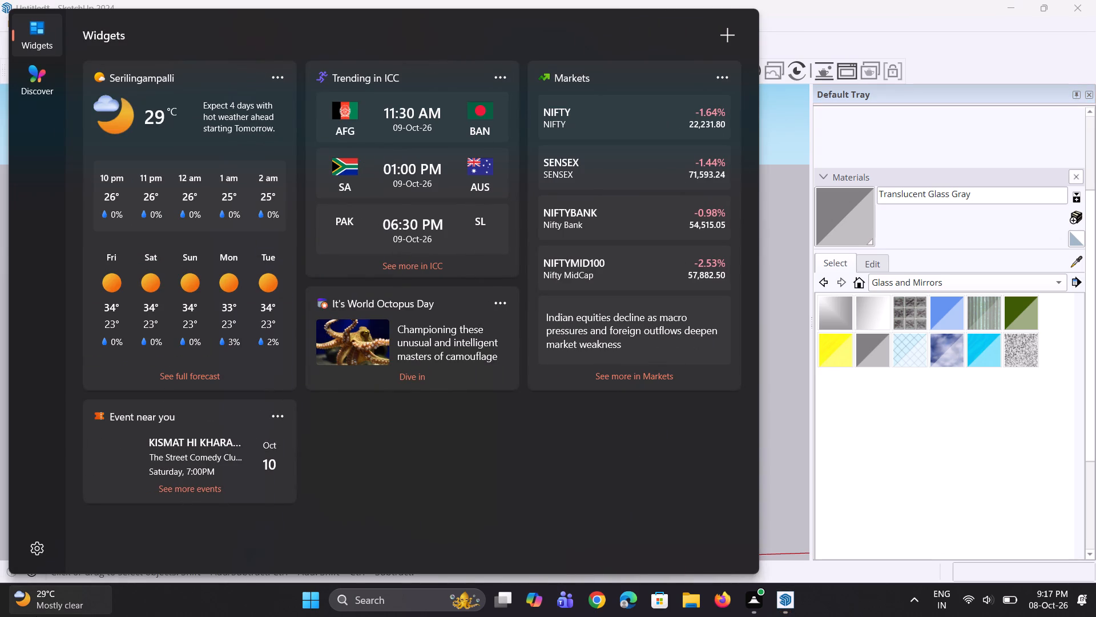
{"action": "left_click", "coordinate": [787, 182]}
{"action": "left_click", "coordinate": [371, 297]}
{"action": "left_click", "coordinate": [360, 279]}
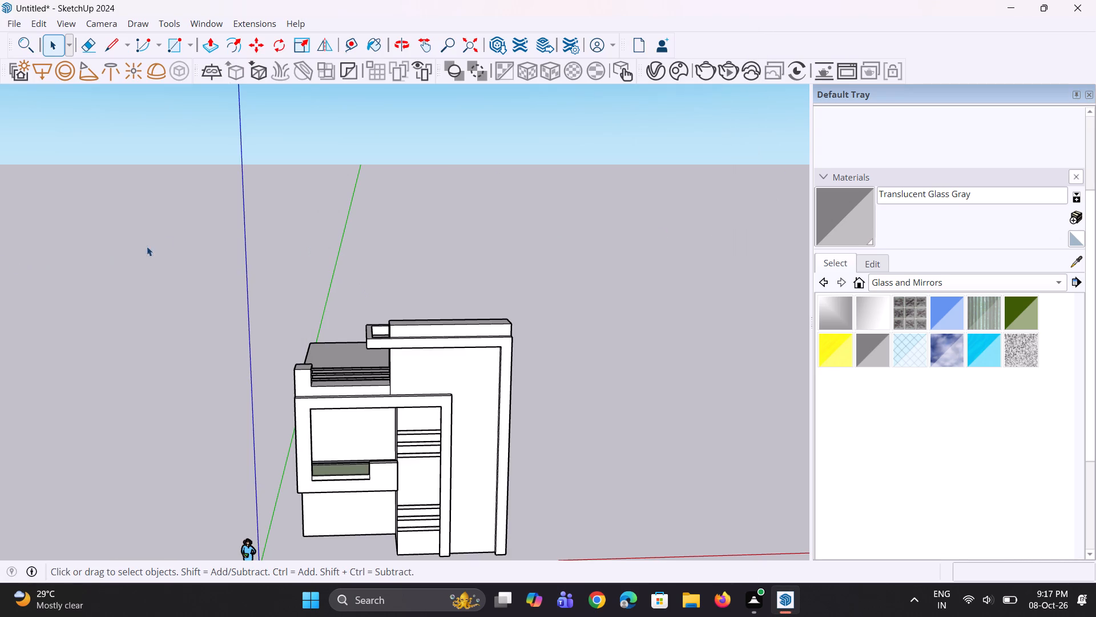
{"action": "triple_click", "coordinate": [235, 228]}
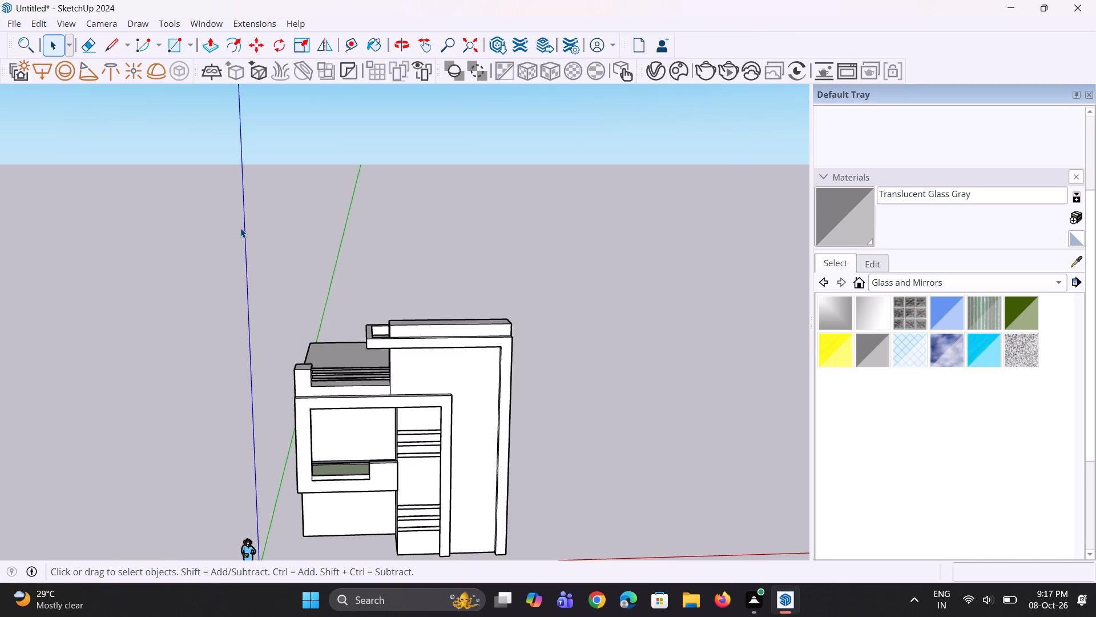
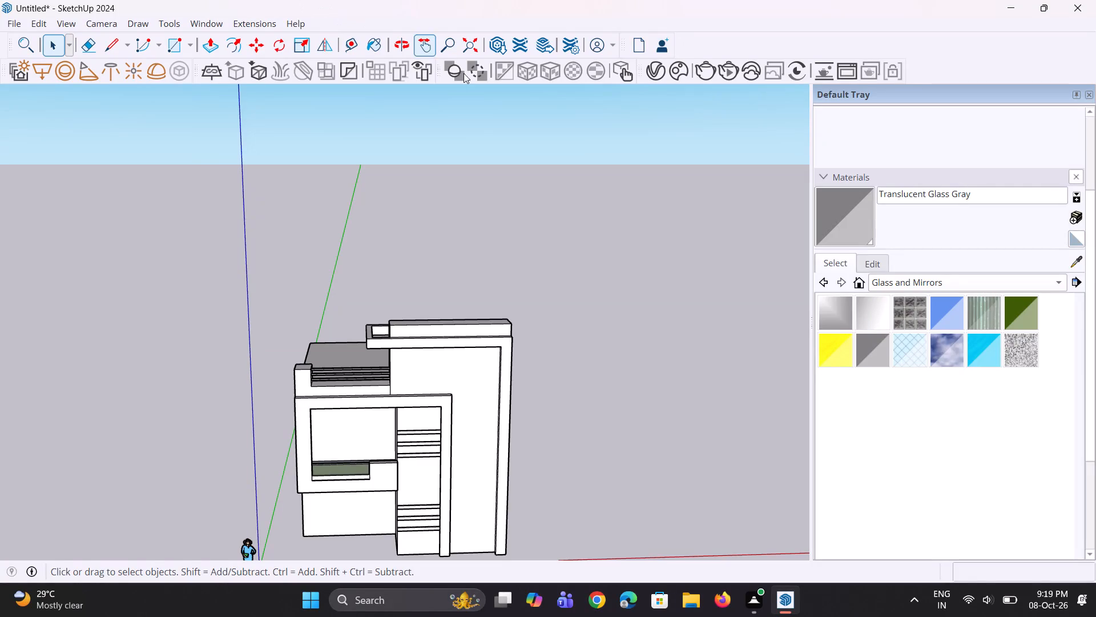
Examine the whole building from low, frontal and rear raised viewpoints, including the roof and side walls.
{"action": "left_click", "coordinate": [731, 400]}
{"action": "middle_click_drag", "start_coordinate": [735, 424], "coordinate": [720, 306]}
{"action": "scroll", "coordinate": [688, 306], "scroll_direction": "up", "scroll_amount": 1}
{"action": "scroll", "coordinate": [428, 309], "scroll_direction": "down", "scroll_amount": 9}
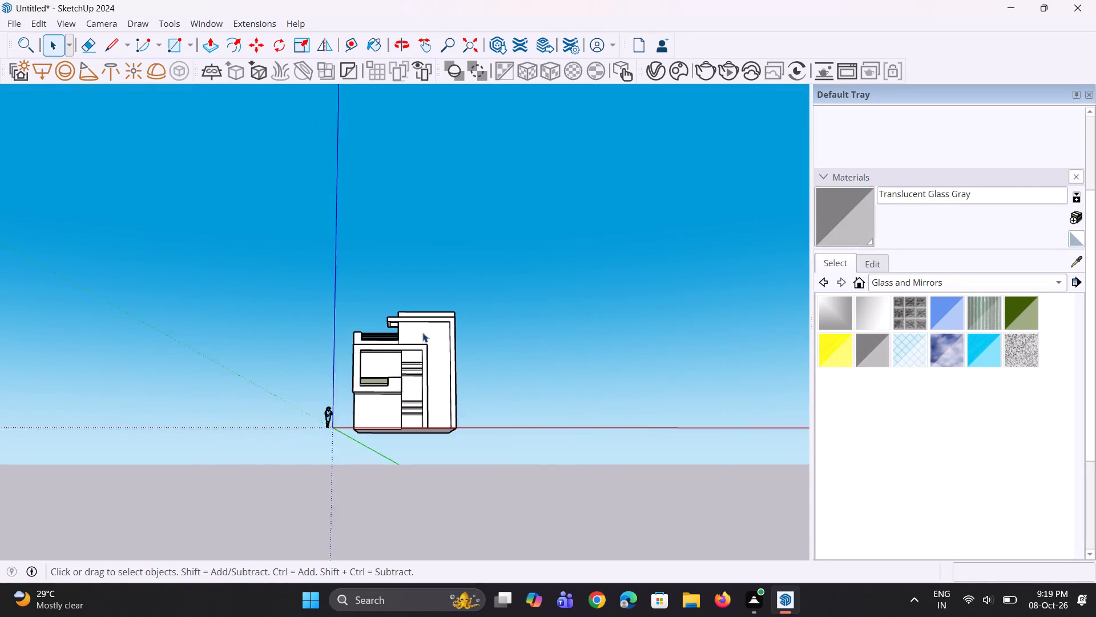
{"action": "scroll", "coordinate": [422, 332], "scroll_direction": "down", "scroll_amount": 1}
{"action": "middle_click_drag", "start_coordinate": [300, 356], "coordinate": [356, 424]}
{"action": "scroll", "coordinate": [407, 356], "scroll_direction": "up", "scroll_amount": 7}
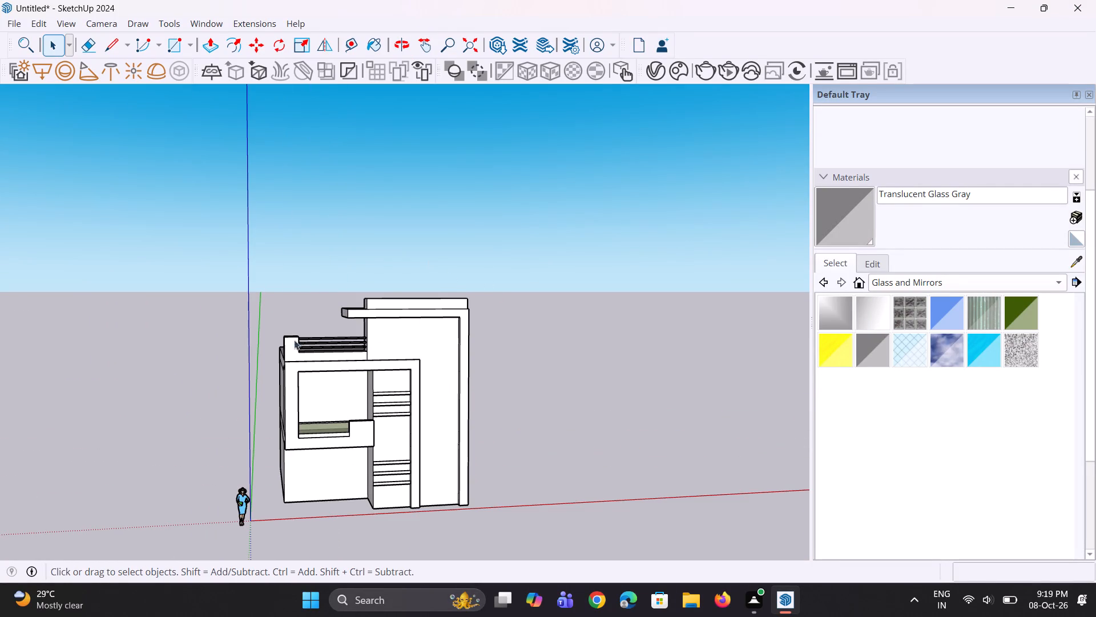
{"action": "middle_click_drag", "start_coordinate": [156, 394], "coordinate": [84, 378]}
{"action": "scroll", "coordinate": [431, 397], "scroll_direction": "up", "scroll_amount": 5}
{"action": "middle_click_drag", "start_coordinate": [489, 412], "coordinate": [490, 412]}
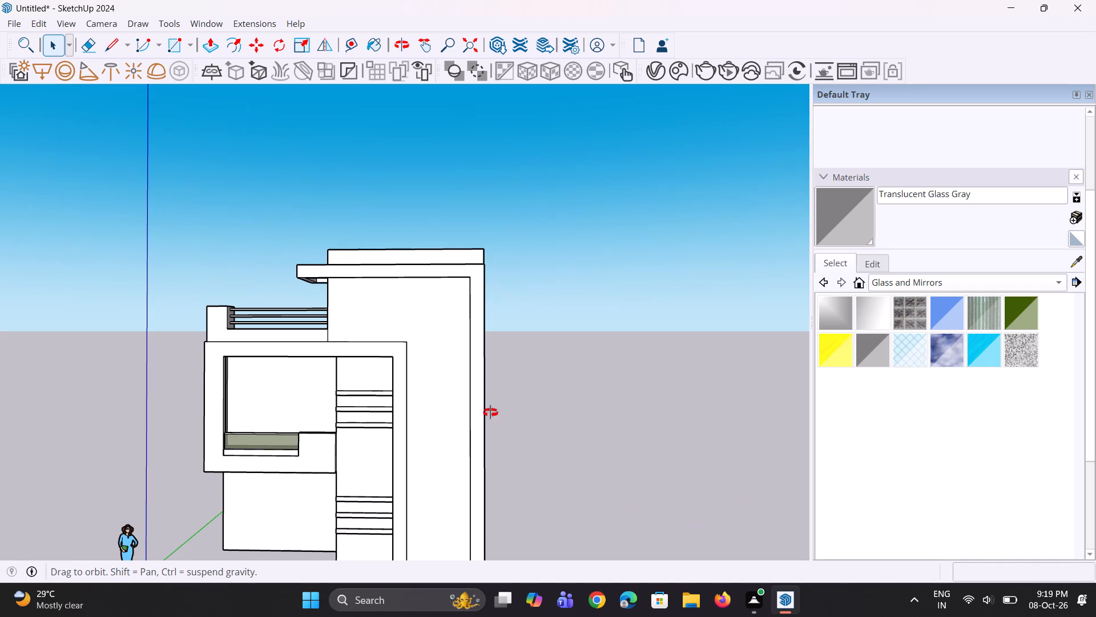
{"action": "middle_click_drag", "start_coordinate": [490, 412], "coordinate": [3, 616]}
{"action": "scroll", "coordinate": [126, 523], "scroll_direction": "down", "scroll_amount": 9}
{"action": "middle_click_drag", "start_coordinate": [201, 473], "coordinate": [293, 440]}
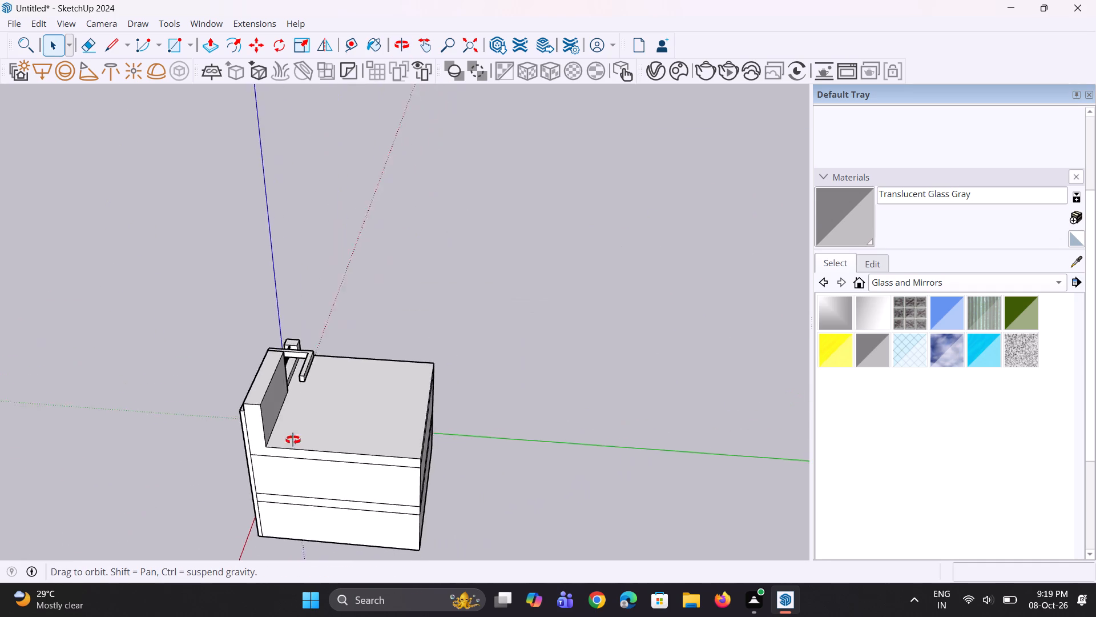
{"action": "middle_click_drag", "start_coordinate": [293, 440], "coordinate": [623, 318]}
{"action": "scroll", "coordinate": [623, 319], "scroll_direction": "up", "scroll_amount": 1}
{"action": "scroll", "coordinate": [546, 466], "scroll_direction": "down", "scroll_amount": 3}
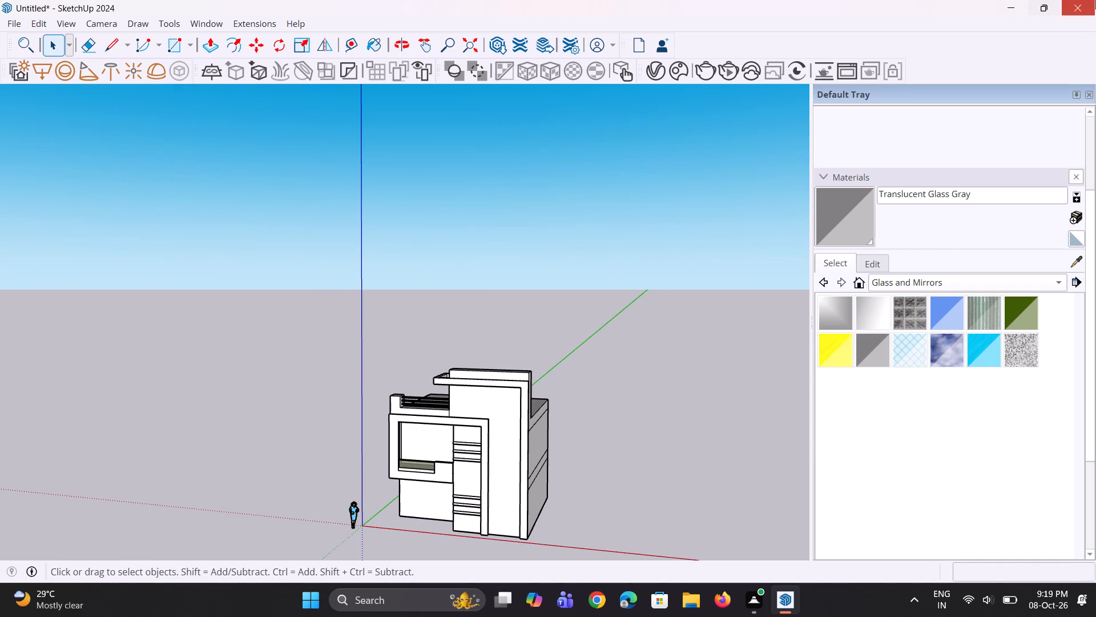
Examine the front facade and side walls from distant, oblique and near ground-level viewpoints.
{"action": "left_click", "coordinate": [566, 249]}
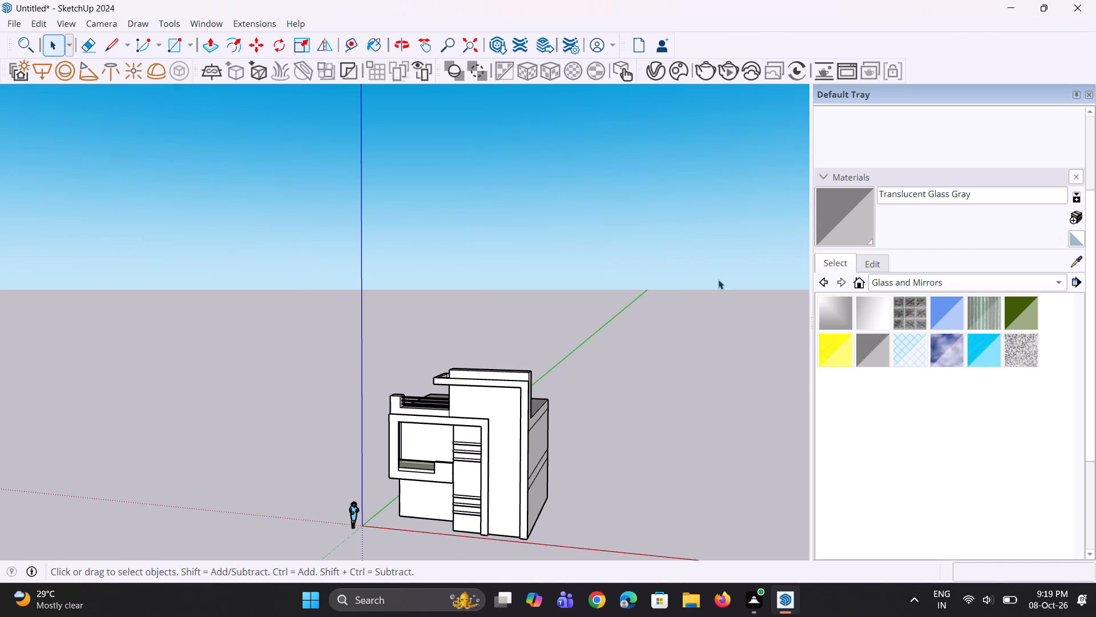
{"action": "middle_click_drag", "start_coordinate": [776, 274], "coordinate": [741, 229]}
{"action": "scroll", "coordinate": [778, 233], "scroll_direction": "up", "scroll_amount": 1}
{"action": "scroll", "coordinate": [445, 298], "scroll_direction": "down", "scroll_amount": 9}
{"action": "middle_click_drag", "start_coordinate": [252, 398], "coordinate": [362, 445]}
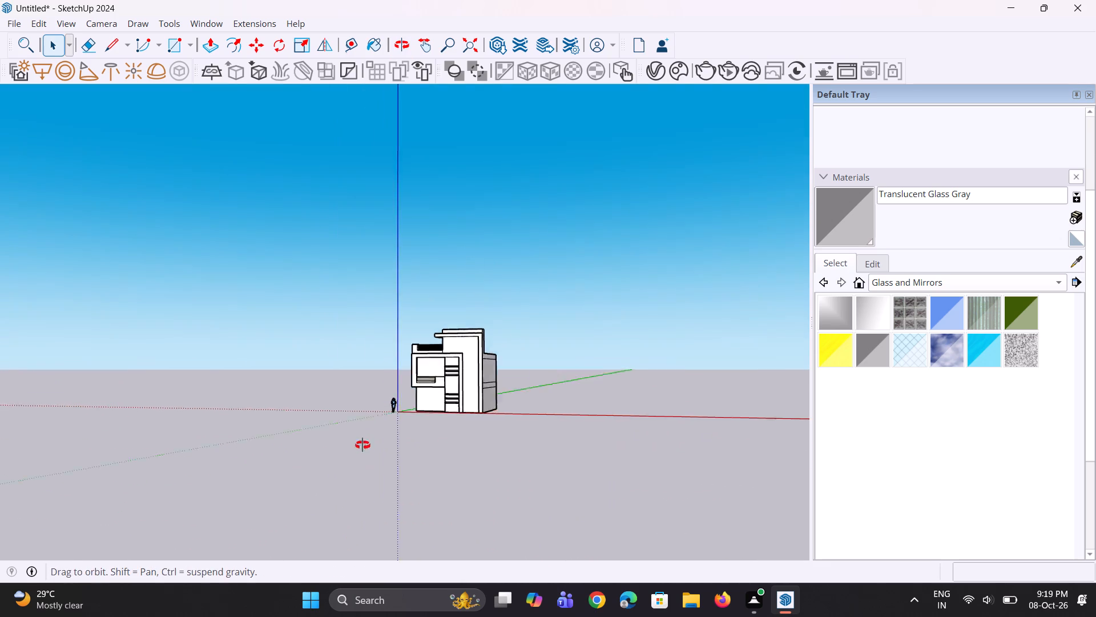
{"action": "middle_click_drag", "start_coordinate": [362, 445], "coordinate": [520, 470]}
{"action": "scroll", "coordinate": [569, 237], "scroll_direction": "up", "scroll_amount": 8}
{"action": "scroll", "coordinate": [533, 270], "scroll_direction": "down", "scroll_amount": 5}
{"action": "middle_click_drag", "start_coordinate": [557, 312], "coordinate": [455, 298]}
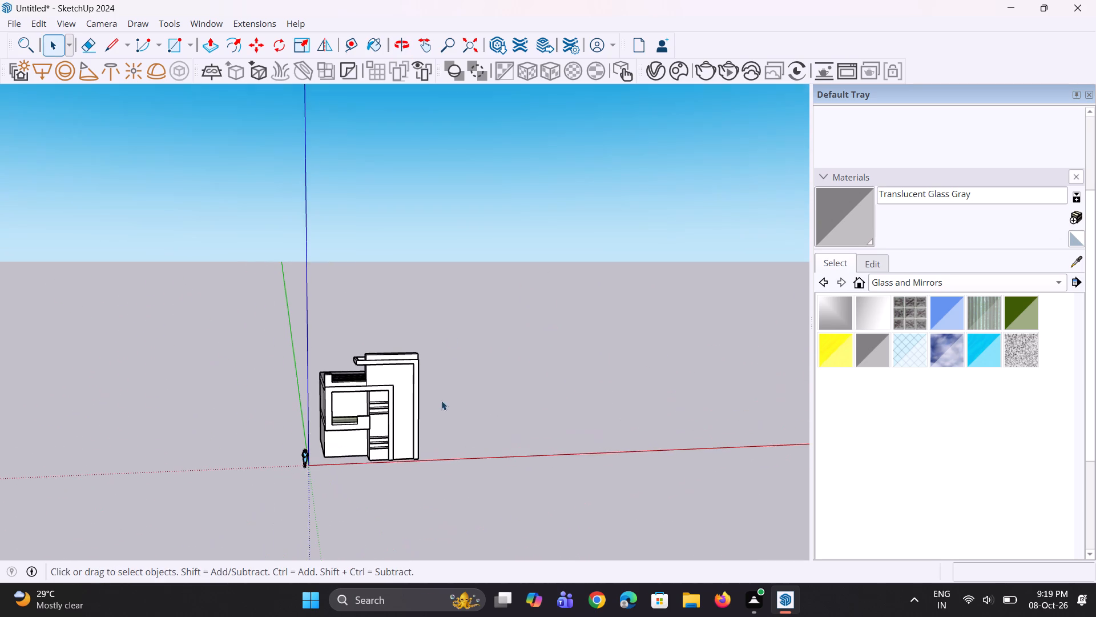
{"action": "left_click", "coordinate": [441, 404]}
{"action": "middle_click_drag", "start_coordinate": [493, 383], "coordinate": [477, 347]}
{"action": "scroll", "coordinate": [477, 347], "scroll_direction": "up", "scroll_amount": 9}
{"action": "middle_click_drag", "start_coordinate": [355, 434], "coordinate": [384, 432]}
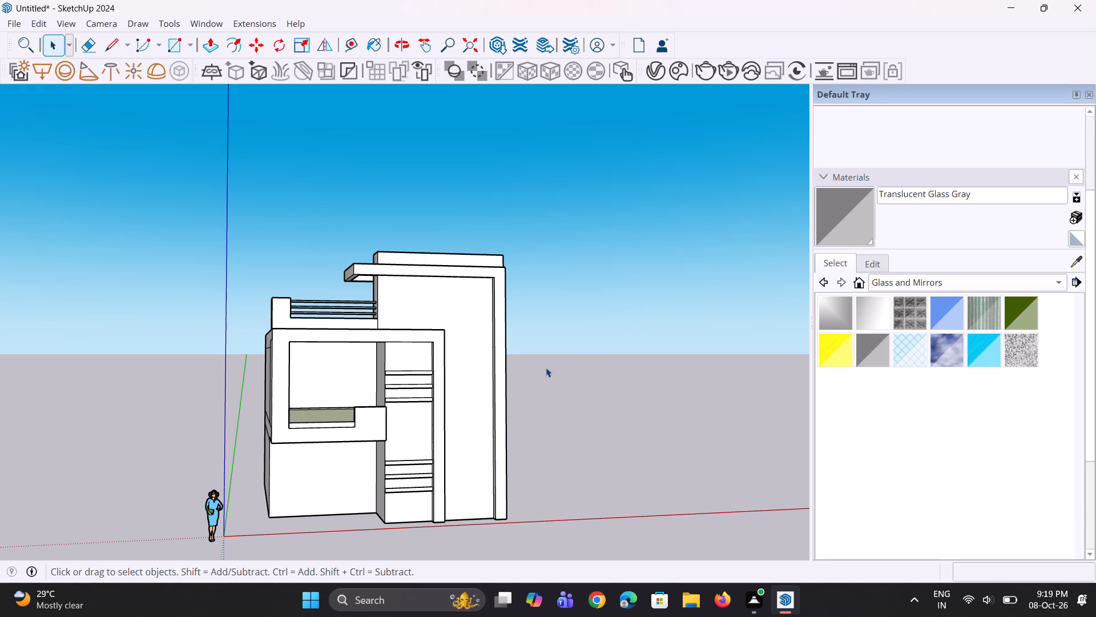
Draw a tall rectangle about 3' 1 7/16" by 18' 4 1/4" on the tall facade wall, between the two frames.
{"action": "middle_click_drag", "start_coordinate": [519, 395], "coordinate": [500, 380]}
{"action": "scroll", "coordinate": [500, 380], "scroll_direction": "up", "scroll_amount": 4}
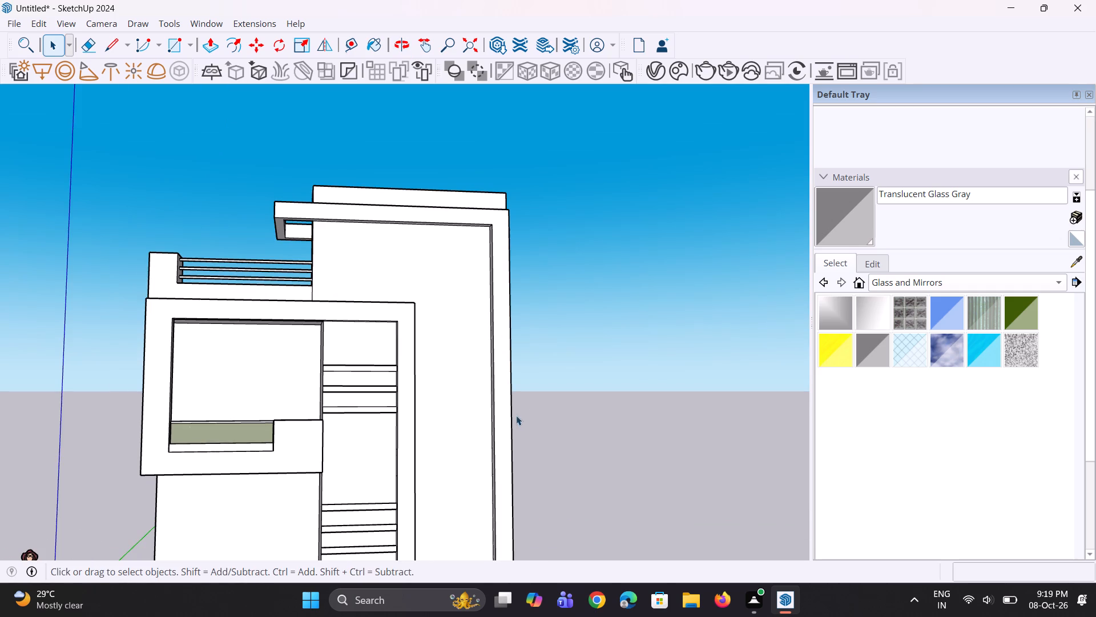
{"action": "key", "text": "r"}
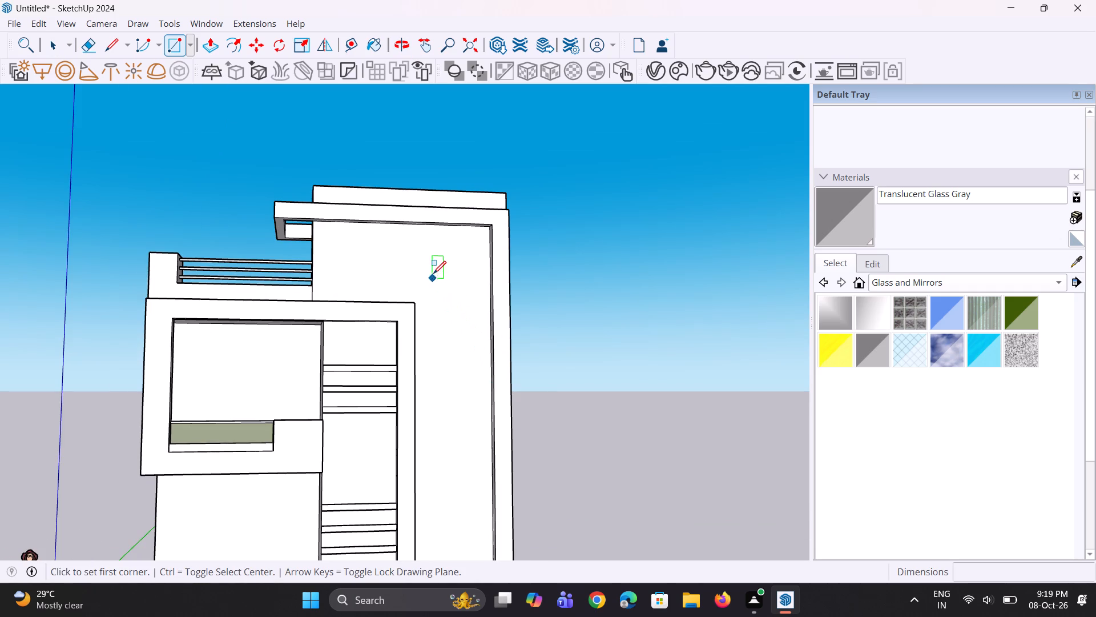
{"action": "left_click", "coordinate": [436, 269]}
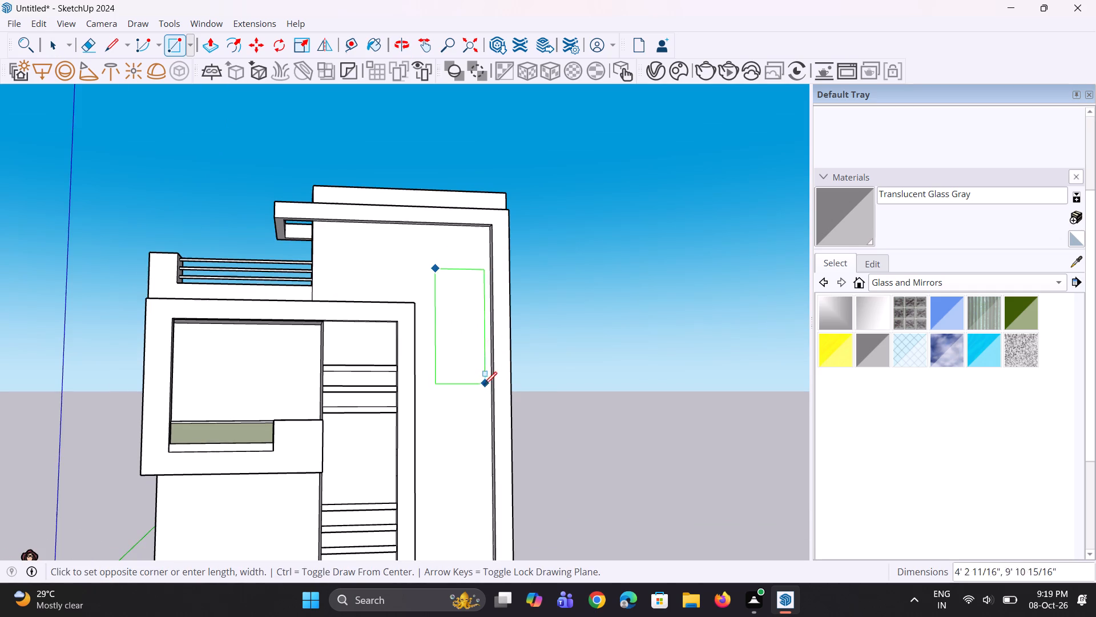
{"action": "scroll", "coordinate": [468, 427], "scroll_direction": "down", "scroll_amount": 4}
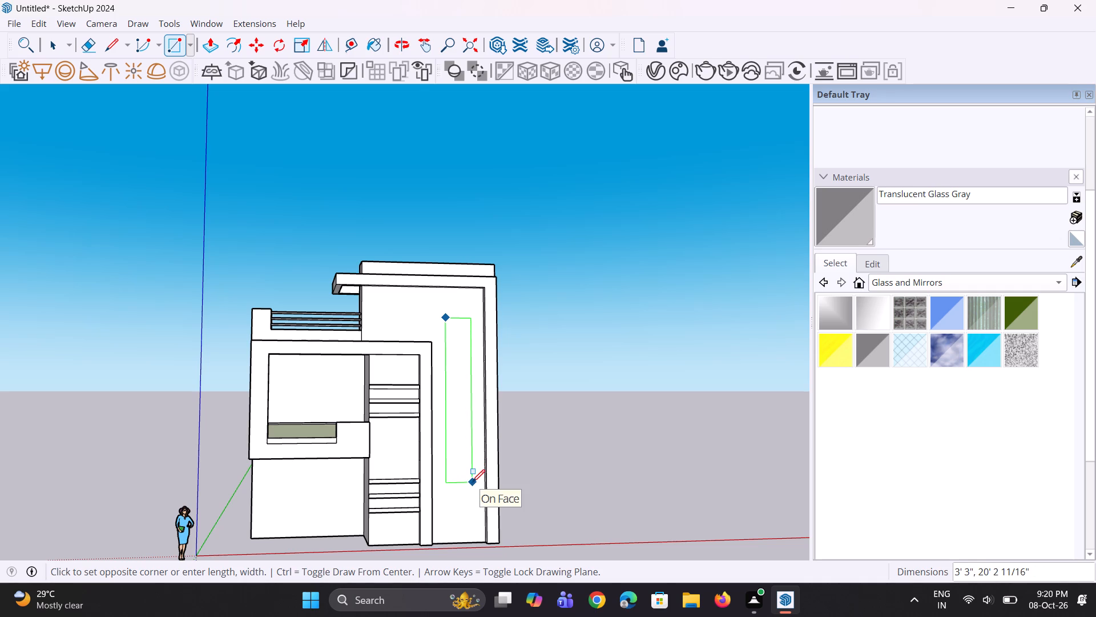
{"action": "left_click", "coordinate": [471, 467]}
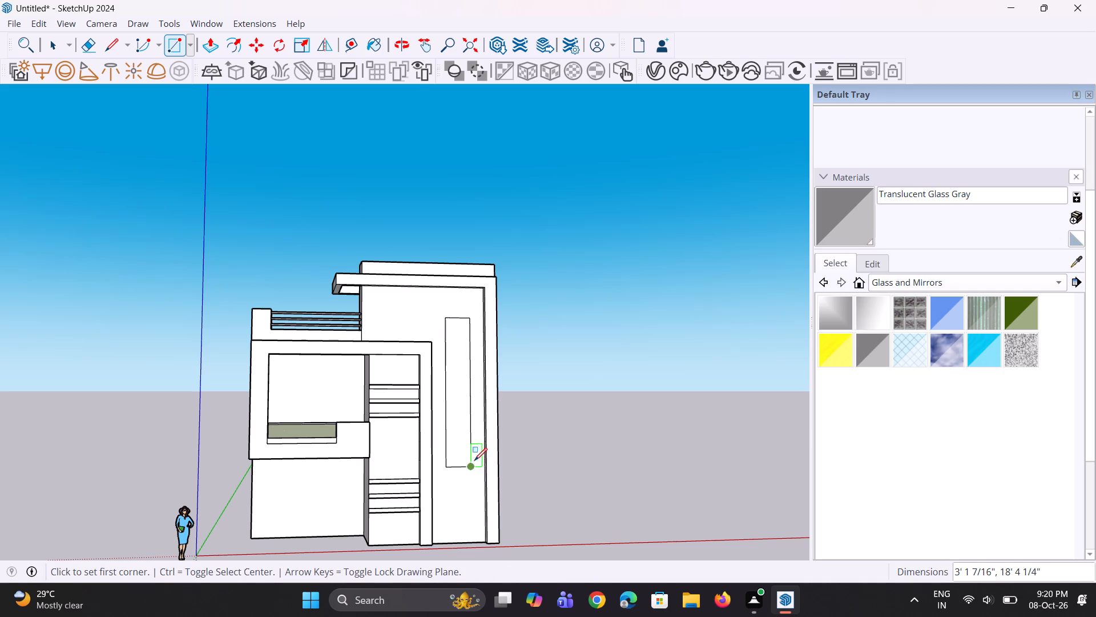
Offset the tall rectangle's outline outward to form a narrow border around it.
{"action": "middle_click_drag", "start_coordinate": [488, 452], "coordinate": [485, 447]}
{"action": "scroll", "coordinate": [479, 406], "scroll_direction": "up", "scroll_amount": 3}
{"action": "key", "text": "space"}
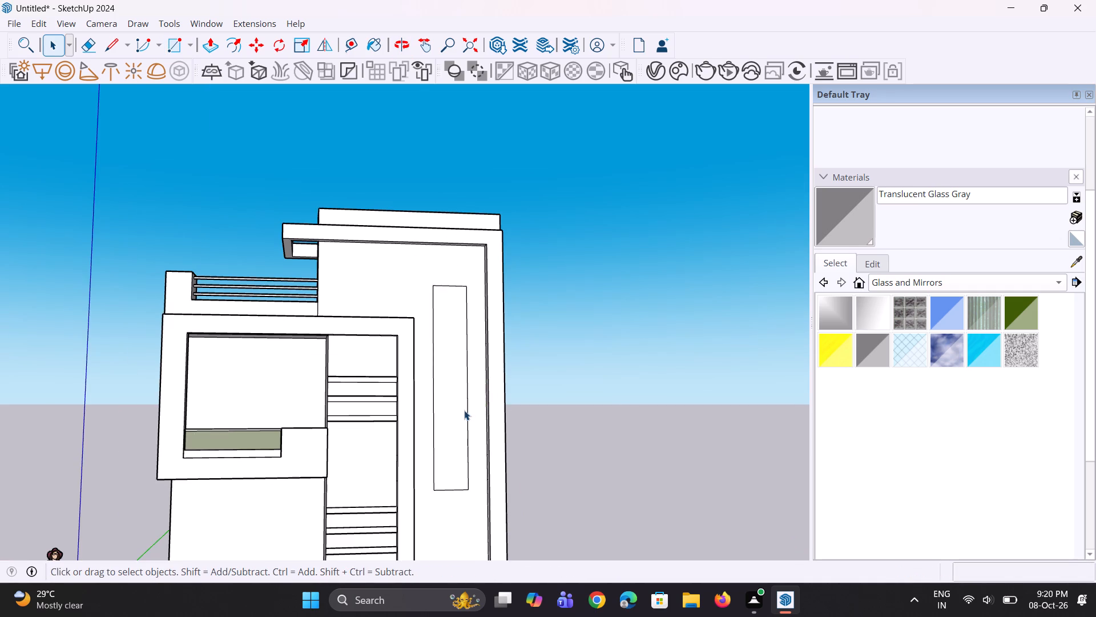
{"action": "left_click", "coordinate": [461, 410]}
{"action": "scroll", "coordinate": [461, 410], "scroll_direction": "up", "scroll_amount": 2}
{"action": "key", "text": "f"}
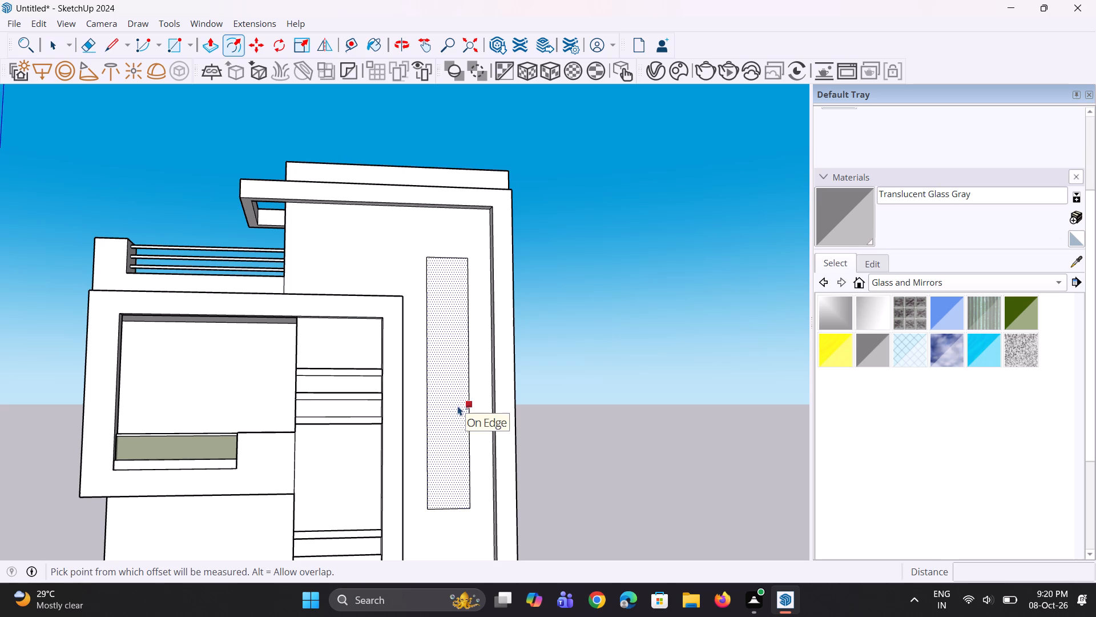
{"action": "left_click", "coordinate": [458, 406]}
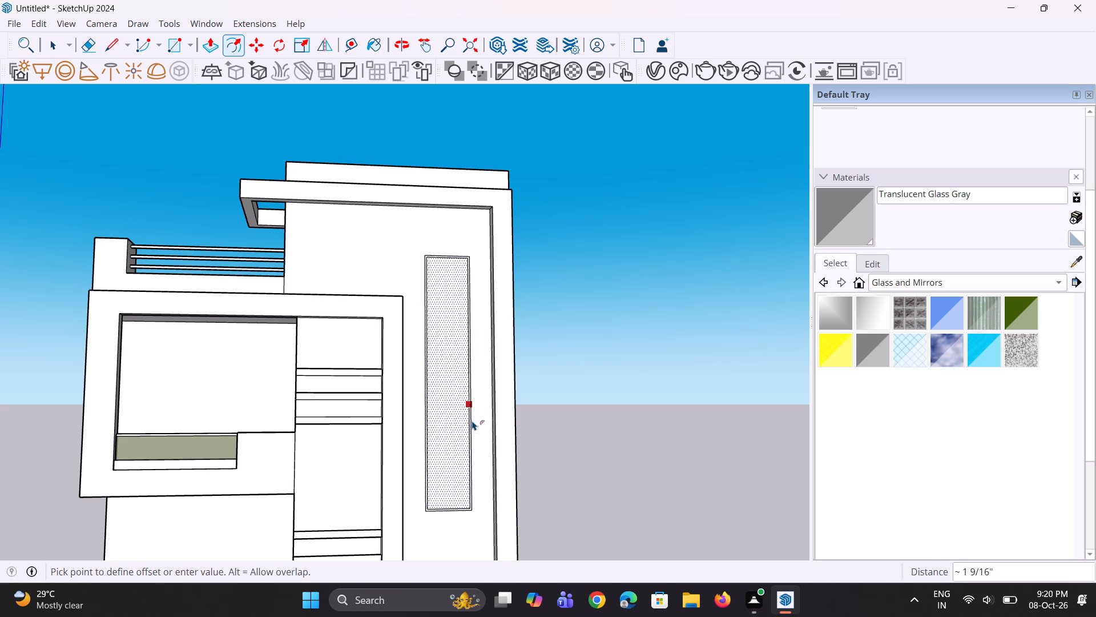
{"action": "left_click", "coordinate": [476, 426]}
{"action": "middle_click_drag", "start_coordinate": [508, 442], "coordinate": [465, 441]}
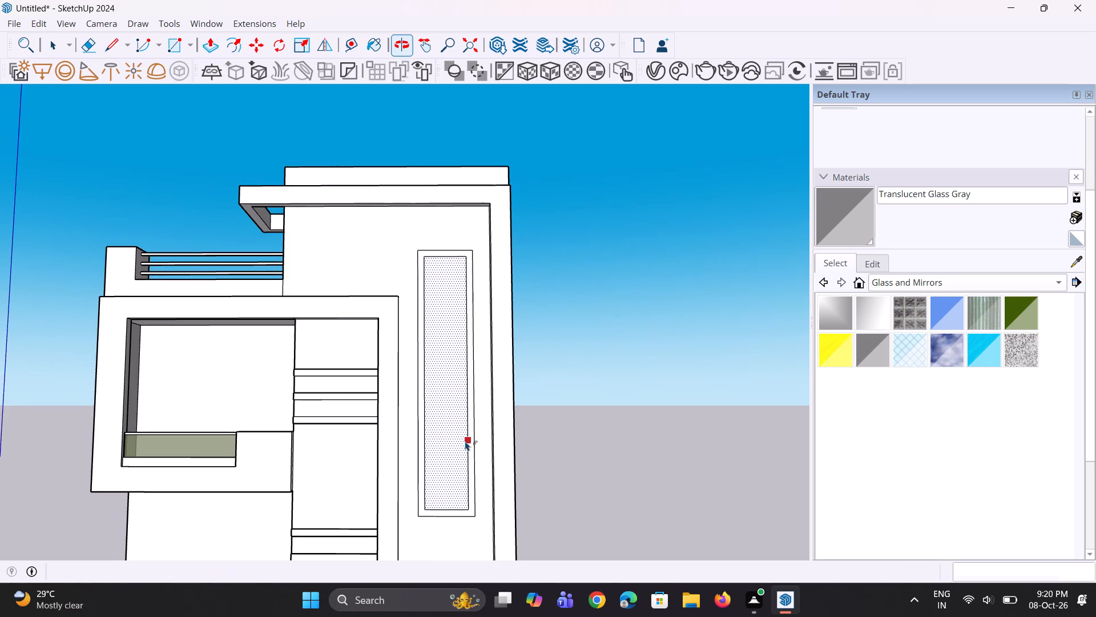
{"action": "key", "text": "space"}
{"action": "key", "text": "space"}
{"action": "left_click", "coordinate": [587, 410]}
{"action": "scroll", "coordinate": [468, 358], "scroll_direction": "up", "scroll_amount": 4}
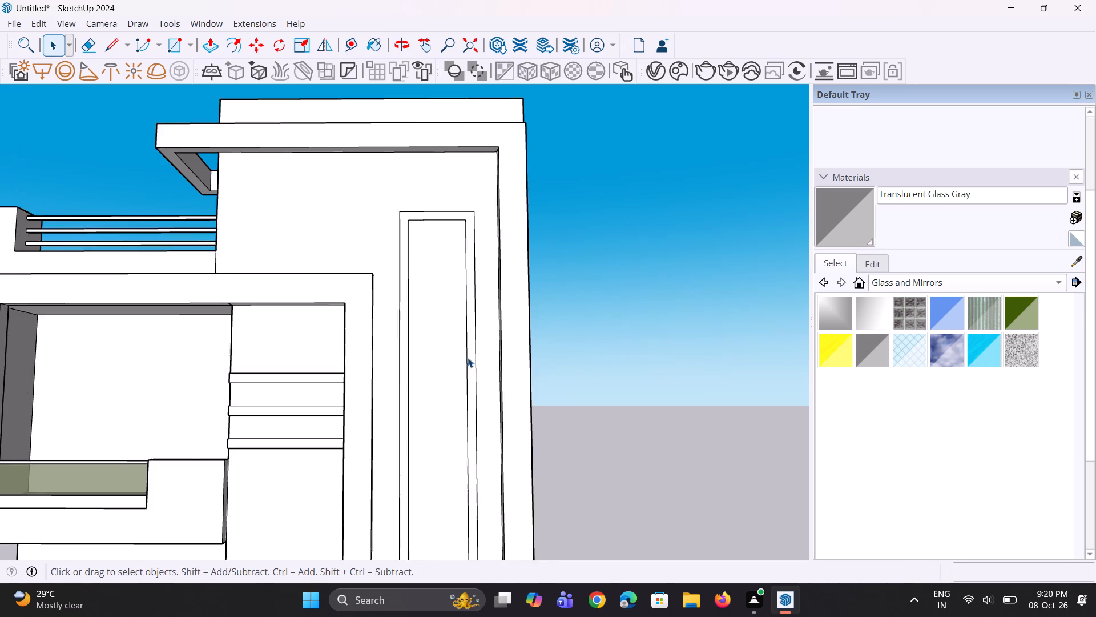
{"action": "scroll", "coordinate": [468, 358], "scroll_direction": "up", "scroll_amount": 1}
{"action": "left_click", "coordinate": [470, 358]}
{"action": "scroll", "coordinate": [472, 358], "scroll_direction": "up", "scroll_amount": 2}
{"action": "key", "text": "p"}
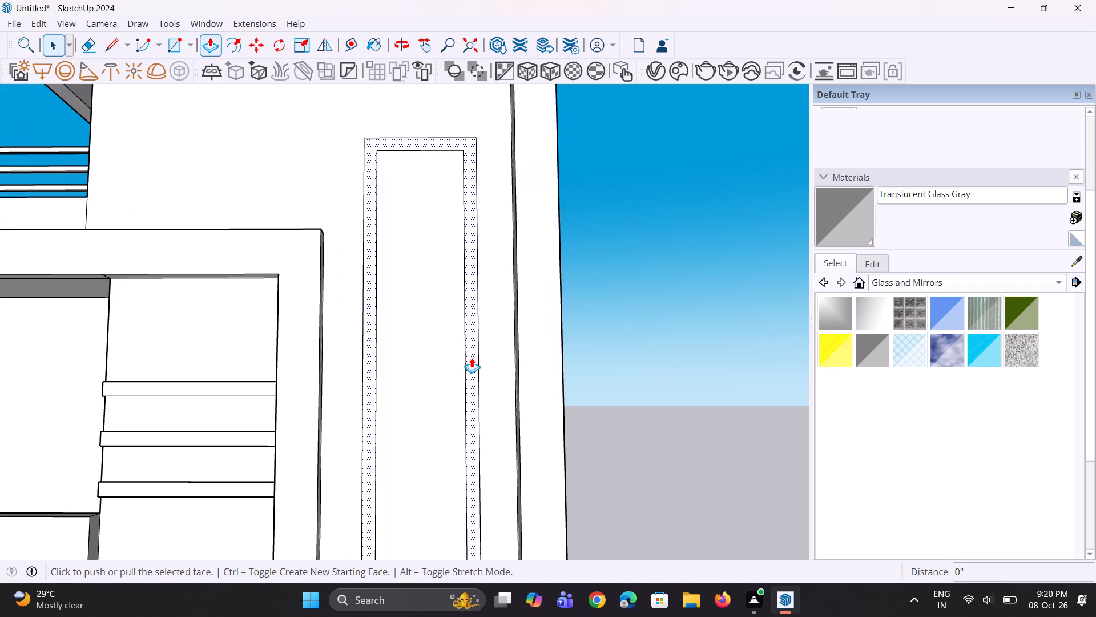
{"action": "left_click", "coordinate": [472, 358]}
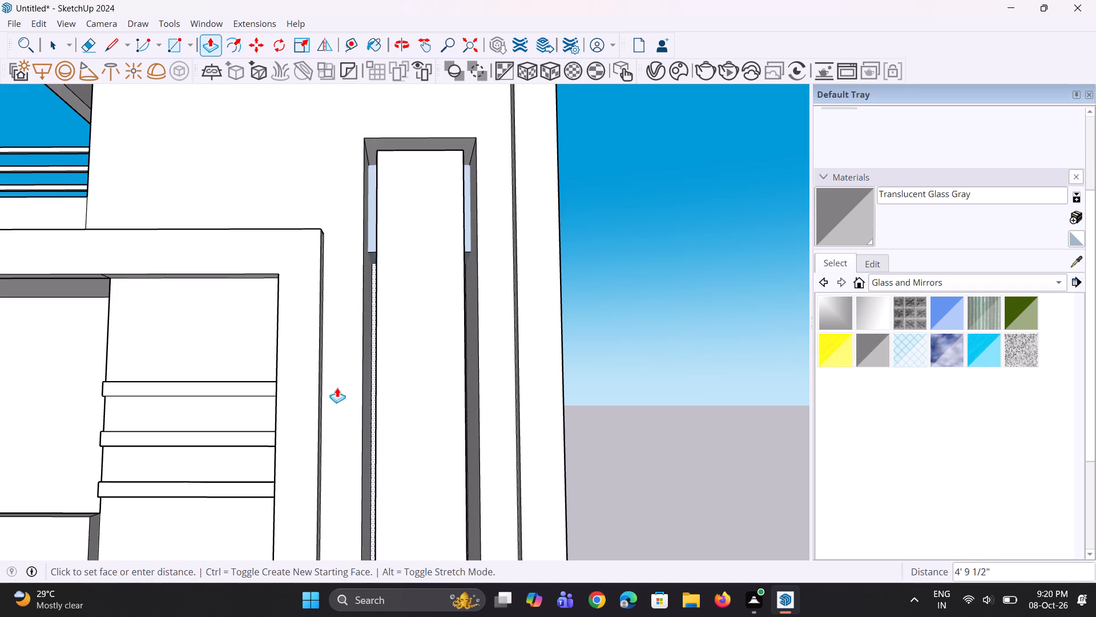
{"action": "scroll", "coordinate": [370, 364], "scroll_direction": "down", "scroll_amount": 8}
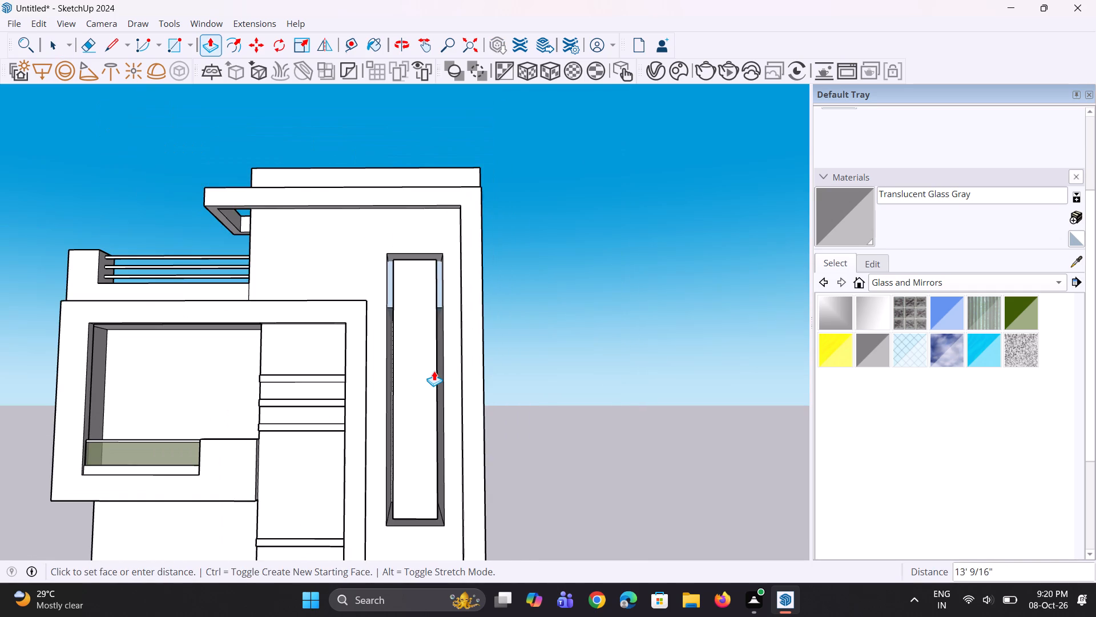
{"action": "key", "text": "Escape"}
Push/Pull the narrow border around the tall rectangle outward by about 1 7/8" to form a raised frame.
{"action": "middle_click_drag", "start_coordinate": [735, 440], "coordinate": [412, 504]}
{"action": "scroll", "coordinate": [383, 476], "scroll_direction": "up", "scroll_amount": 5}
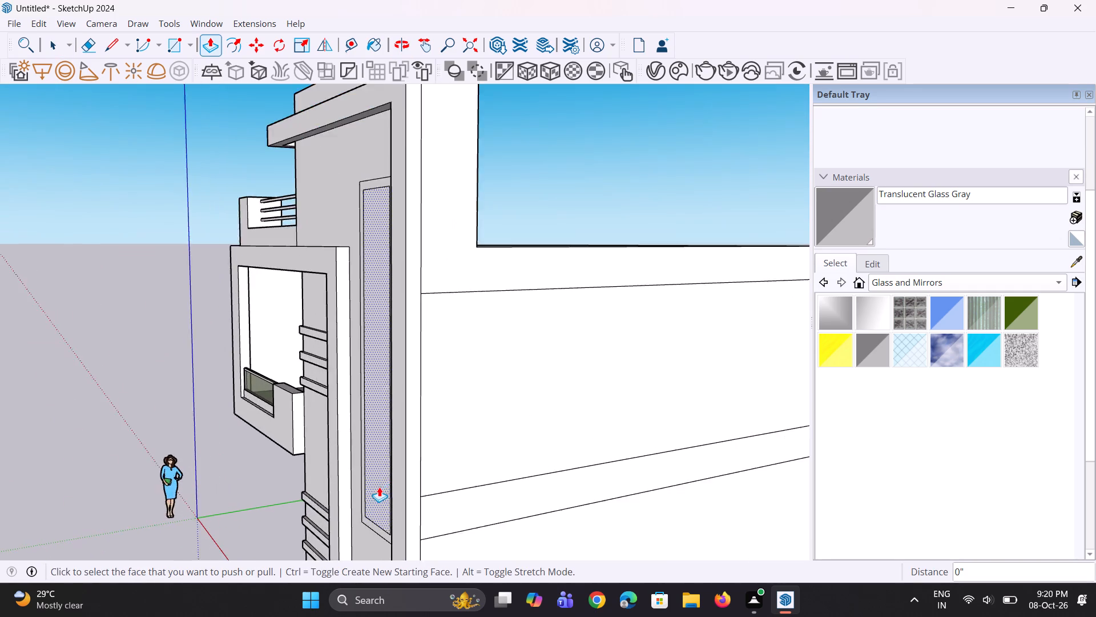
{"action": "scroll", "coordinate": [379, 487], "scroll_direction": "up", "scroll_amount": 2}
{"action": "middle_click_drag", "start_coordinate": [397, 510], "coordinate": [455, 514]}
{"action": "scroll", "coordinate": [466, 508], "scroll_direction": "up", "scroll_amount": 3}
{"action": "left_click", "coordinate": [467, 507]}
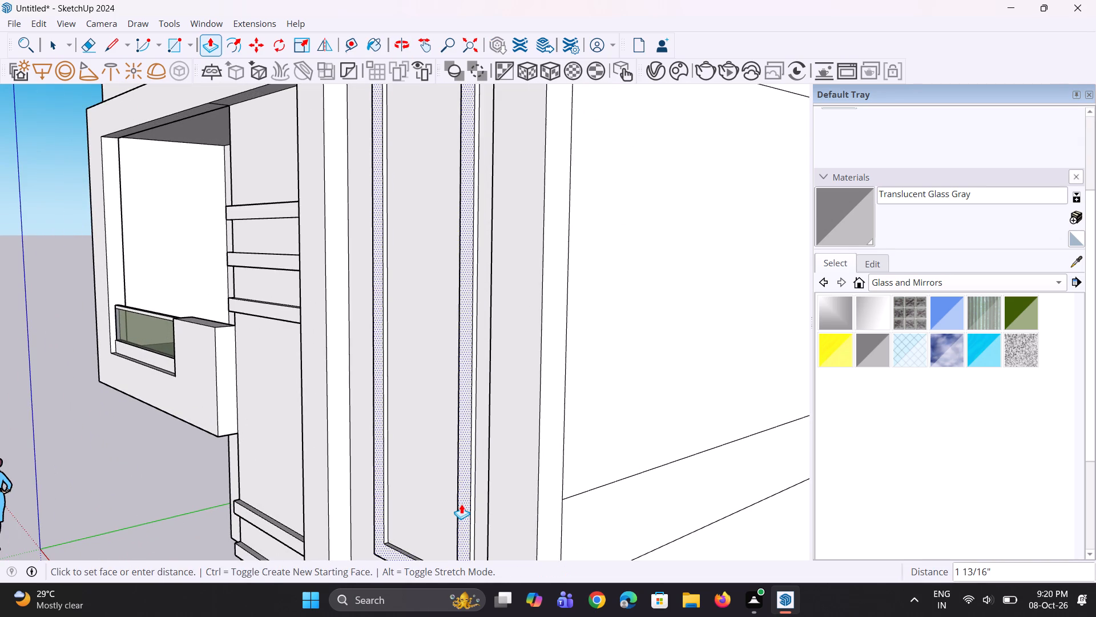
{"action": "left_click", "coordinate": [460, 503]}
{"action": "scroll", "coordinate": [453, 506], "scroll_direction": "down", "scroll_amount": 8}
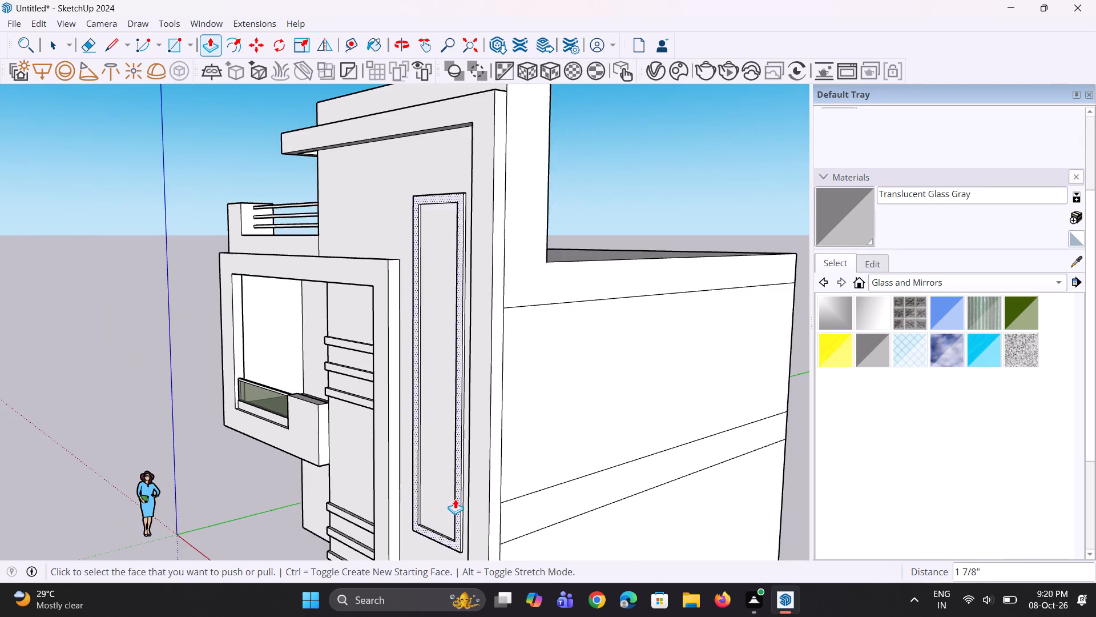
Copy the panel face inside the raised frame about 9' 4 3/4" along the red axis, clear of the building.
{"action": "middle_click_drag", "start_coordinate": [465, 503], "coordinate": [638, 515]}
{"action": "key", "text": "space"}
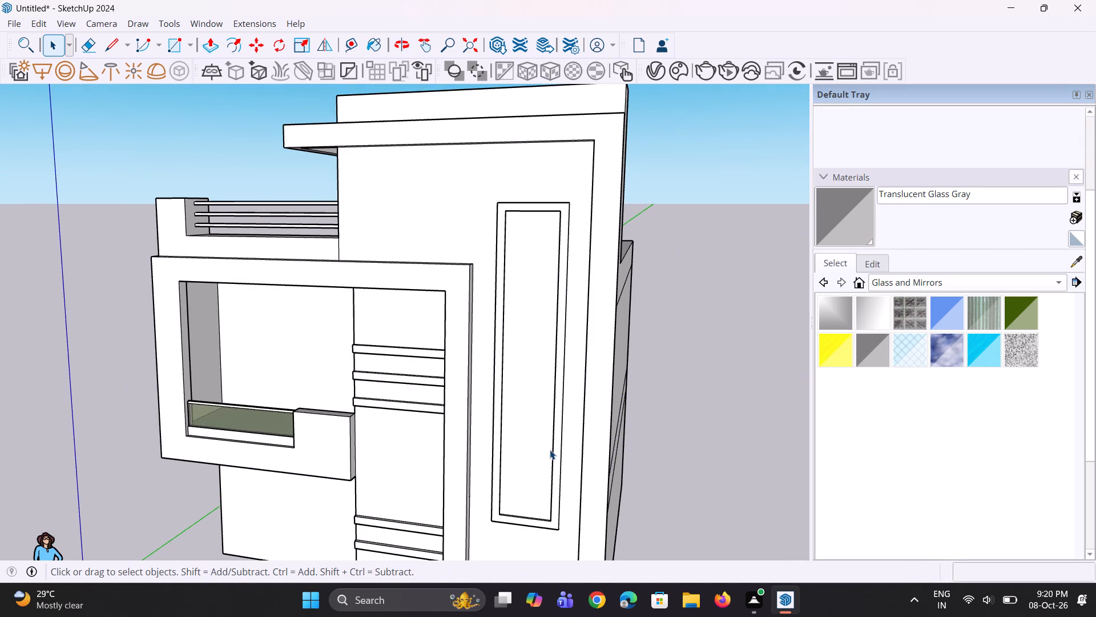
{"action": "left_click", "coordinate": [550, 450]}
{"action": "middle_click_drag", "start_coordinate": [536, 479], "coordinate": [624, 482]}
{"action": "key", "text": "m"}
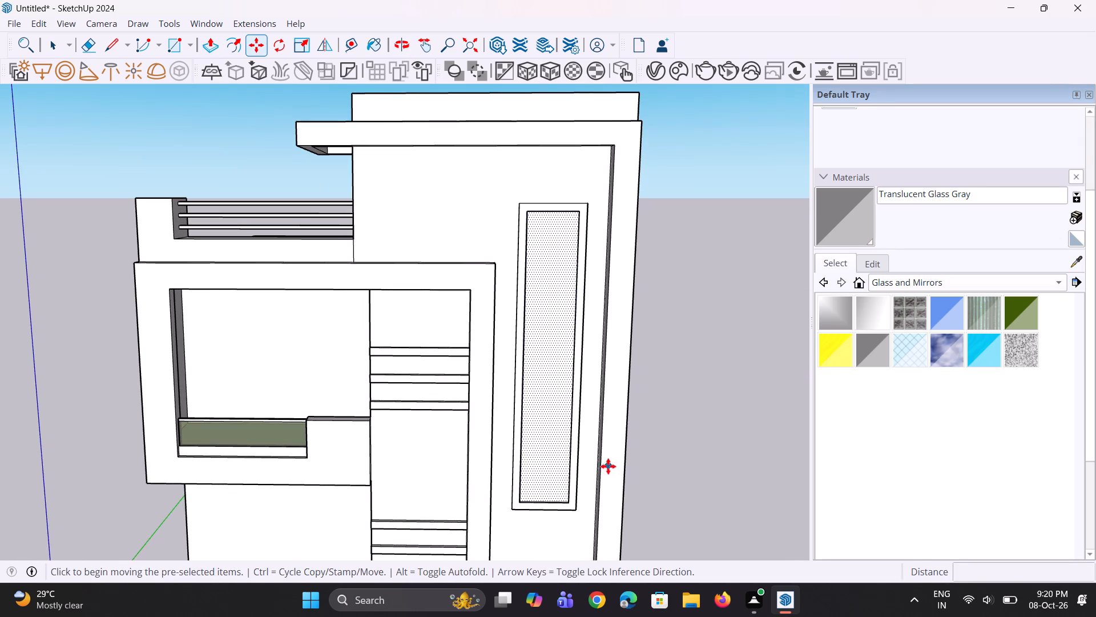
{"action": "left_click", "coordinate": [559, 443]}
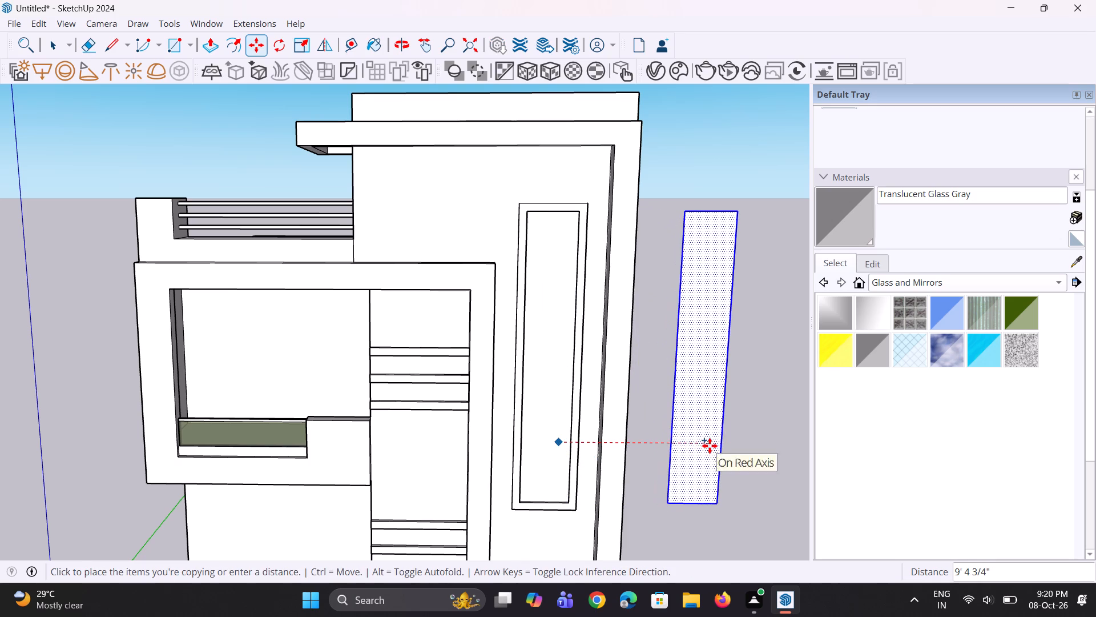
{"action": "left_click", "coordinate": [710, 446]}
{"action": "scroll", "coordinate": [656, 458], "scroll_direction": "down", "scroll_amount": 2}
{"action": "key", "text": "space"}
{"action": "key", "text": "space"}
{"action": "left_click", "coordinate": [720, 457]}
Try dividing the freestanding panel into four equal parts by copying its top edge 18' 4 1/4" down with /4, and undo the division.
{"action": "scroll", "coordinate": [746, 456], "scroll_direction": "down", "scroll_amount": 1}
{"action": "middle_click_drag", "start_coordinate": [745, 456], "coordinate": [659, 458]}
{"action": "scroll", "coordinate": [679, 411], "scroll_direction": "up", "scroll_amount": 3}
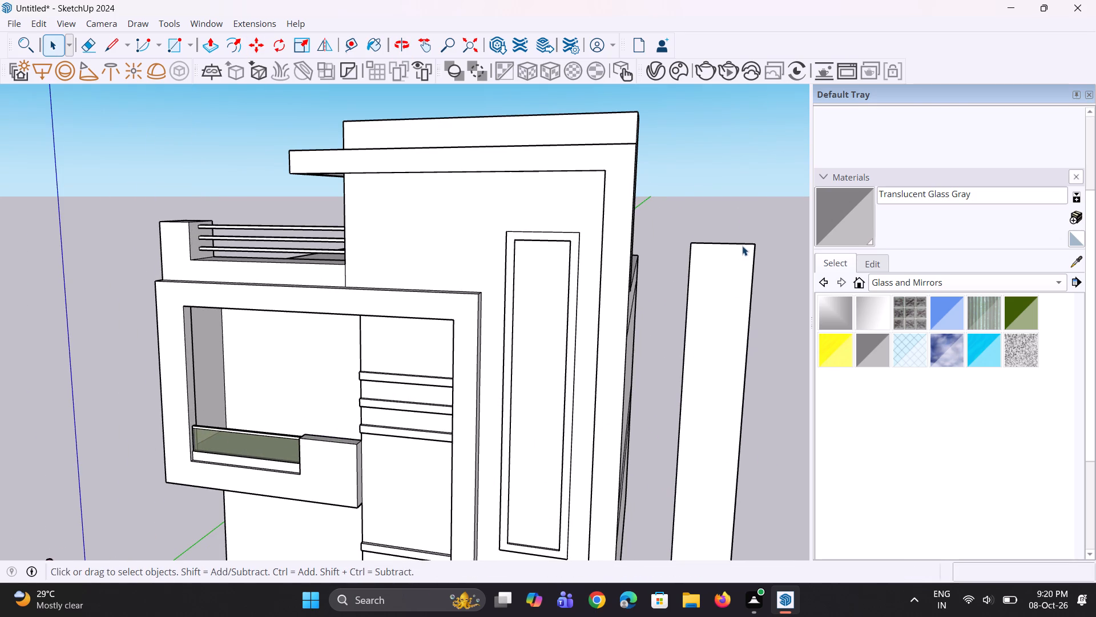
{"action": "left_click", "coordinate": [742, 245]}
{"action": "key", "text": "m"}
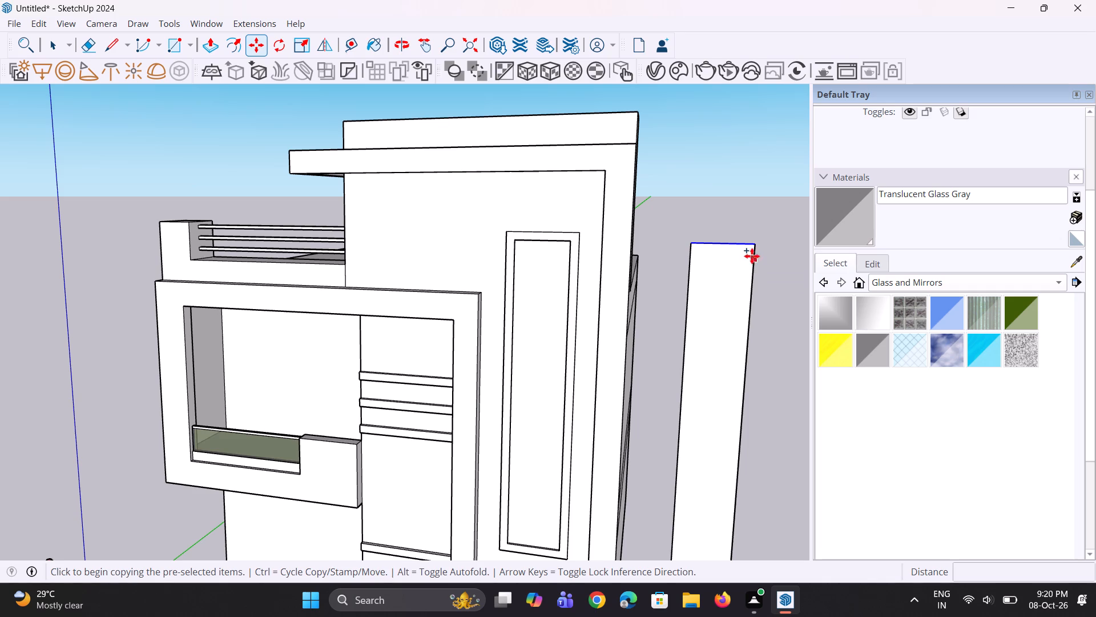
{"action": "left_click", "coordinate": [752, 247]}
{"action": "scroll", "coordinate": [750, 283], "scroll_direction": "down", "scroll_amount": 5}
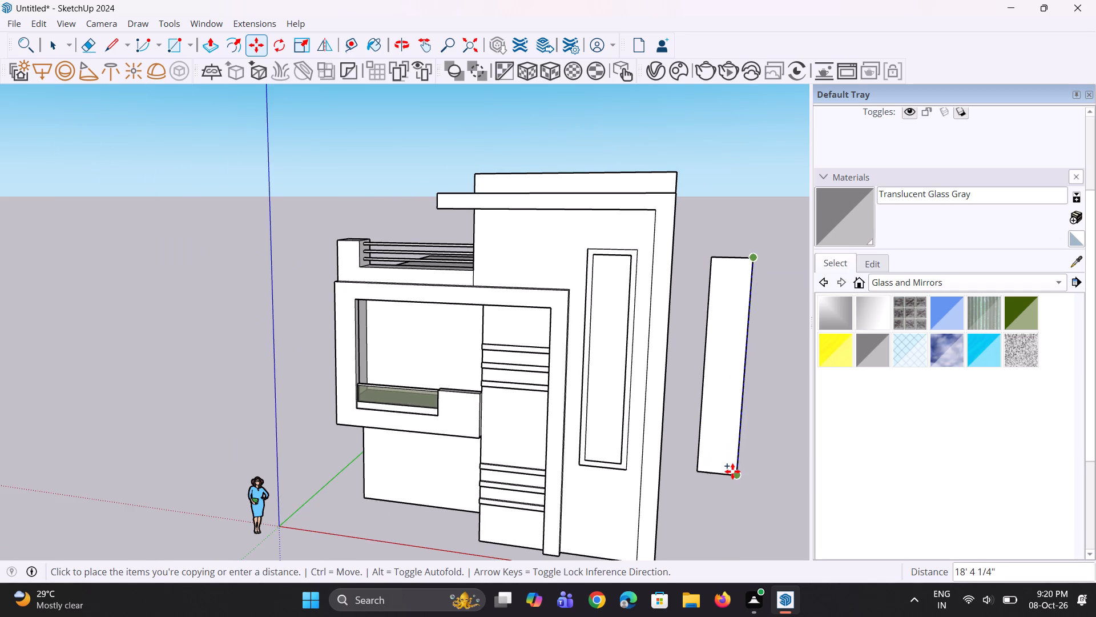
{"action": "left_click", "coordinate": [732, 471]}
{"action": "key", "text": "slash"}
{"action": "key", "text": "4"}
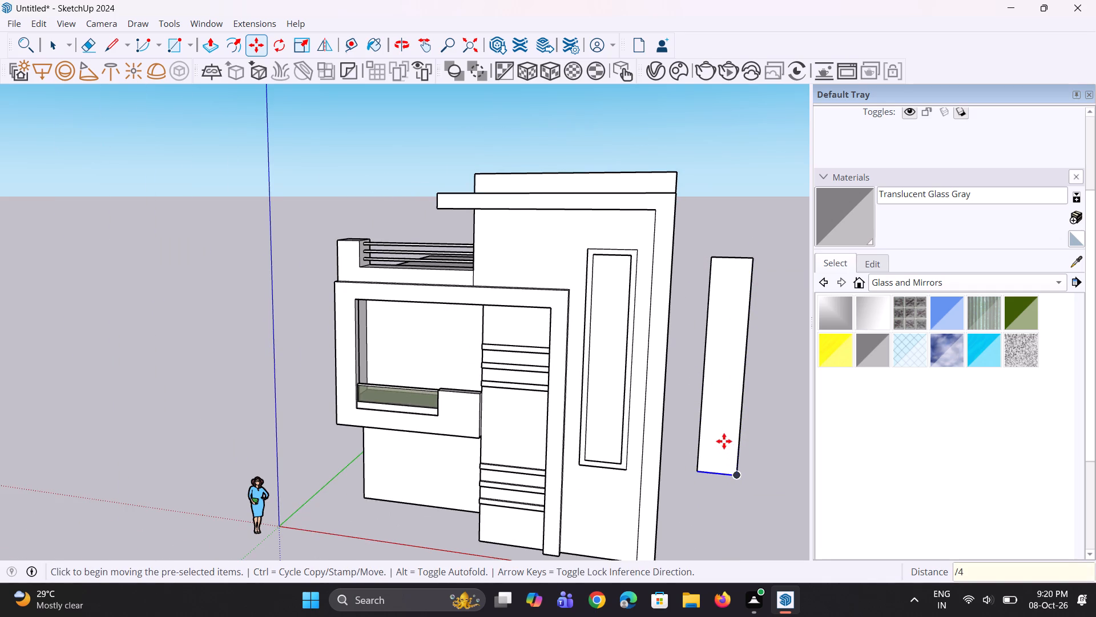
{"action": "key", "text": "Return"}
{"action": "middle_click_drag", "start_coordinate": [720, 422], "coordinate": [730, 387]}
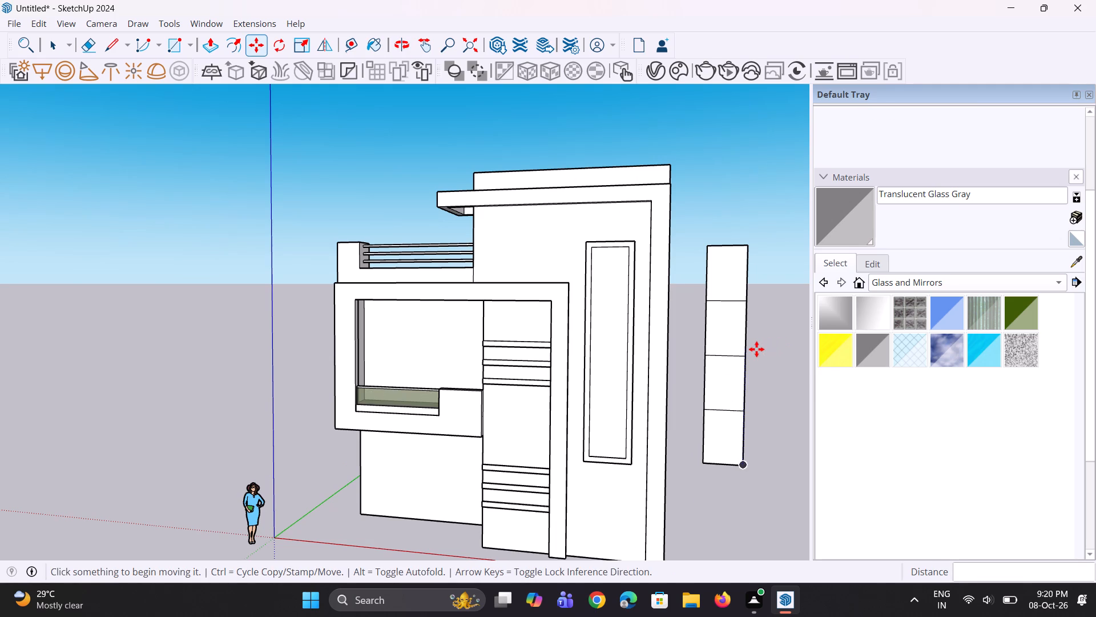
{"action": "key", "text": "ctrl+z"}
Divide the freestanding panel into five equal parts by copying its top edge 18' 4 1/4" down to the base with /5.
{"action": "key", "text": "space"}
{"action": "key", "text": "space"}
{"action": "left_click", "coordinate": [735, 243]}
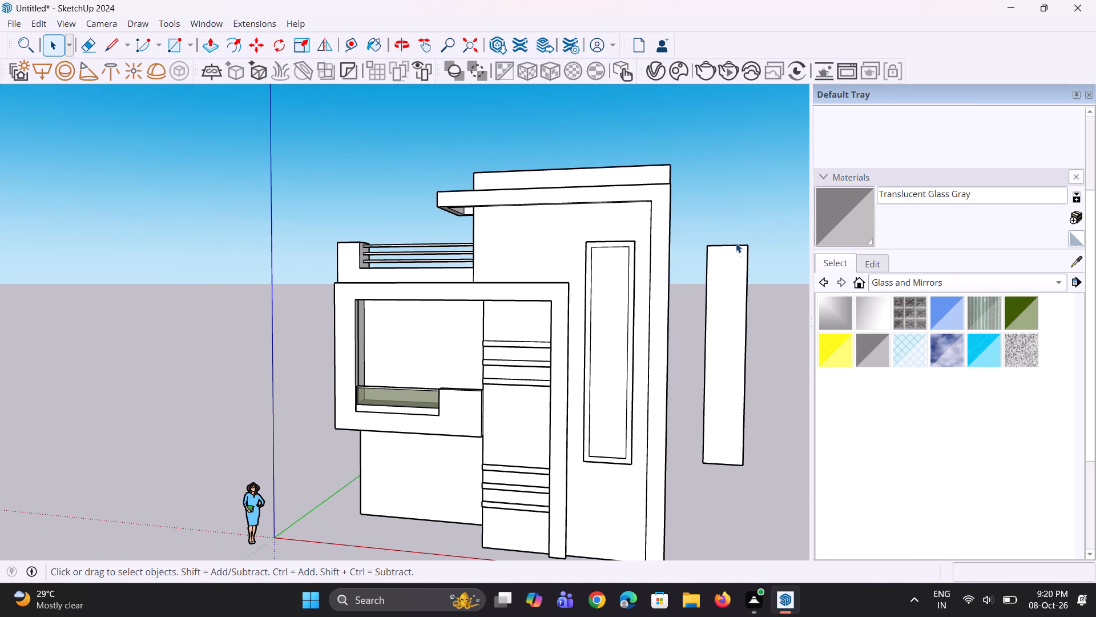
{"action": "left_click", "coordinate": [738, 248]}
{"action": "left_click", "coordinate": [739, 247]}
{"action": "key", "text": "m"}
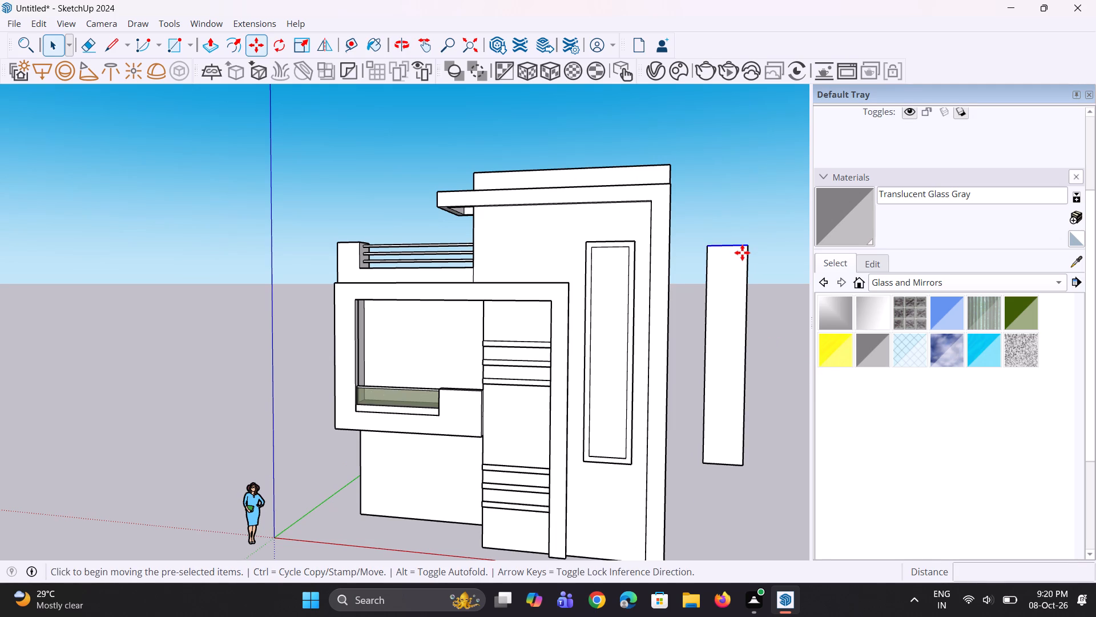
{"action": "left_click", "coordinate": [744, 243]}
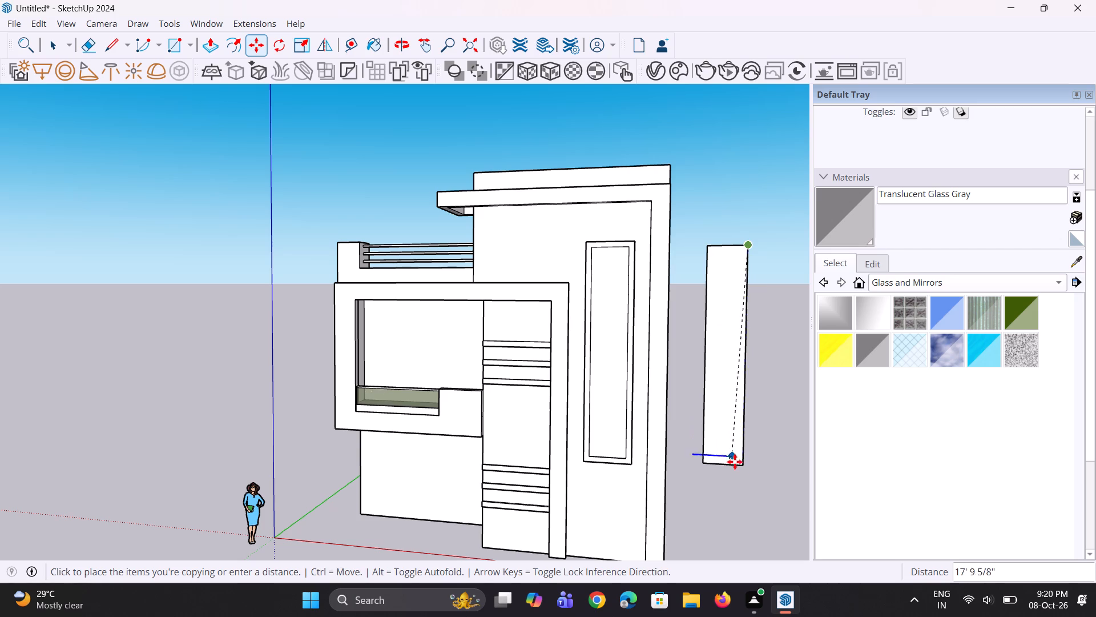
{"action": "left_click", "coordinate": [738, 468]}
{"action": "key", "text": "End"}
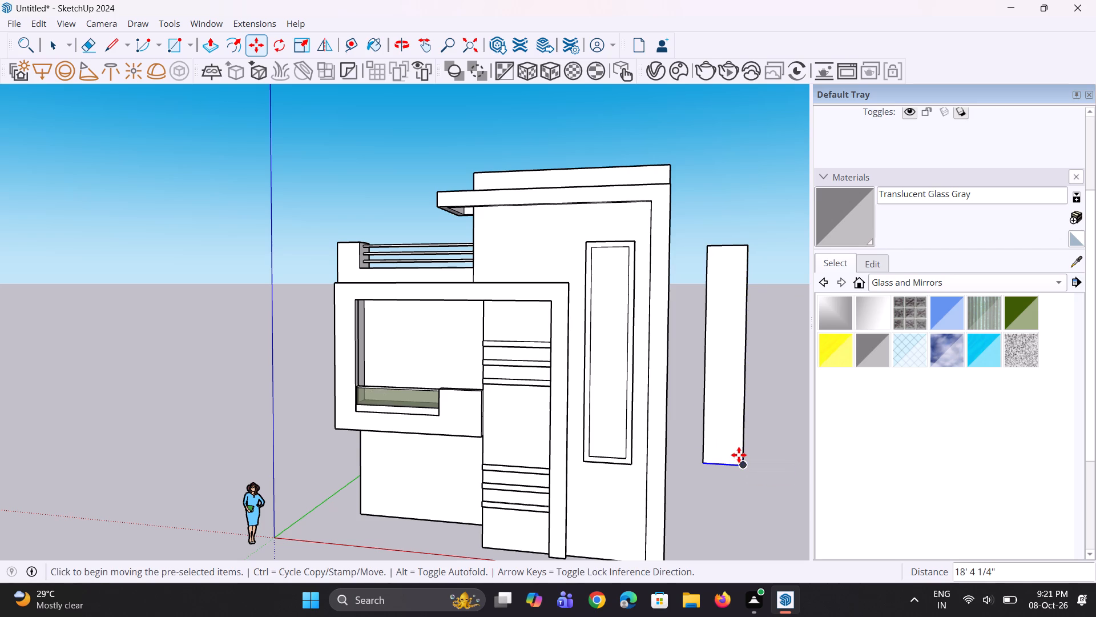
{"action": "key", "text": "slash"}
{"action": "key", "text": "5"}
{"action": "key", "text": "Return"}
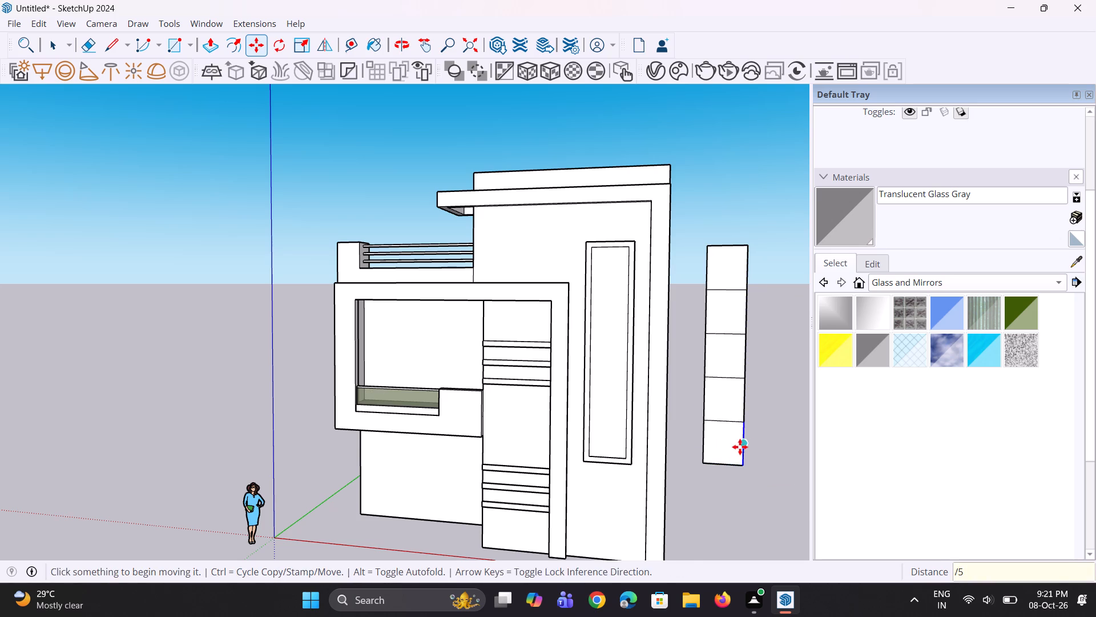
{"action": "middle_click_drag", "start_coordinate": [746, 446], "coordinate": [755, 450]}
{"action": "key", "text": "space"}
{"action": "key", "text": "space"}
Copy the freestanding panel's four dividing lines about 4 5/16" downward to form thin horizontal bars between the panes.
{"action": "scroll", "coordinate": [732, 317], "scroll_direction": "up", "scroll_amount": 5}
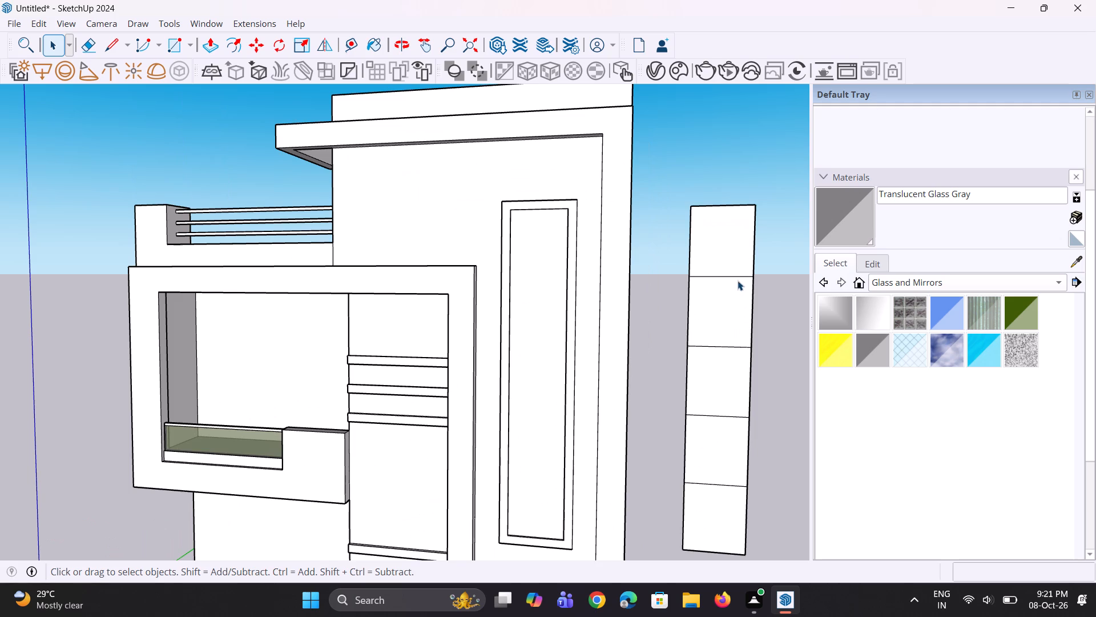
{"action": "left_click", "coordinate": [739, 279]}
{"action": "scroll", "coordinate": [730, 314], "scroll_direction": "up", "scroll_amount": 1}
{"action": "left_click", "coordinate": [742, 273]}
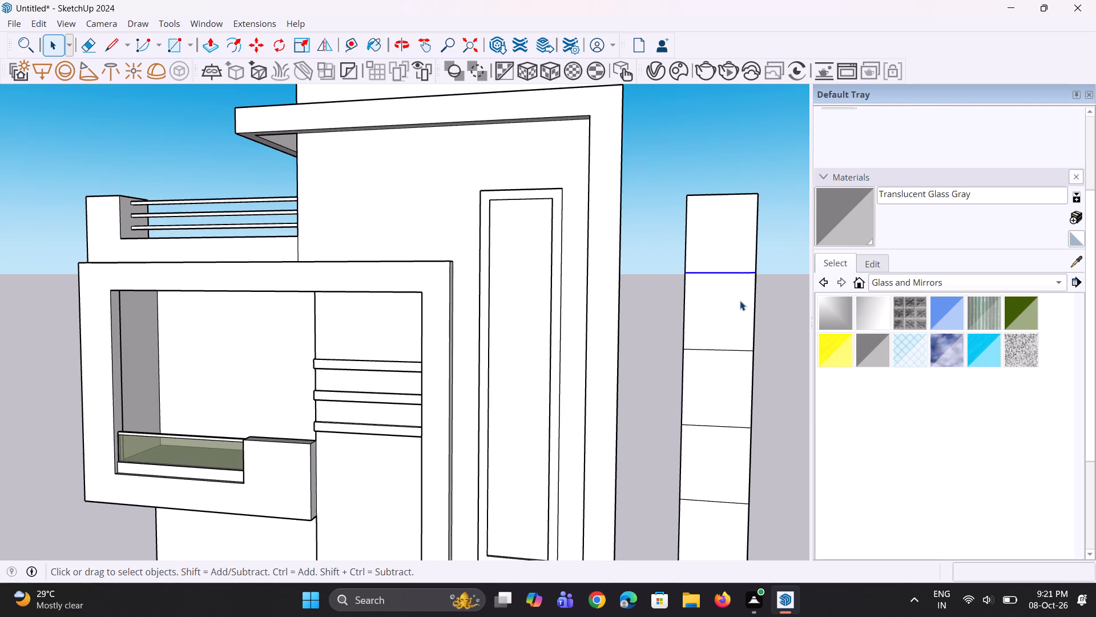
{"action": "scroll", "coordinate": [727, 326], "scroll_direction": "up", "scroll_amount": 1}
{"action": "left_click", "coordinate": [726, 348], "text": "ctrl"}
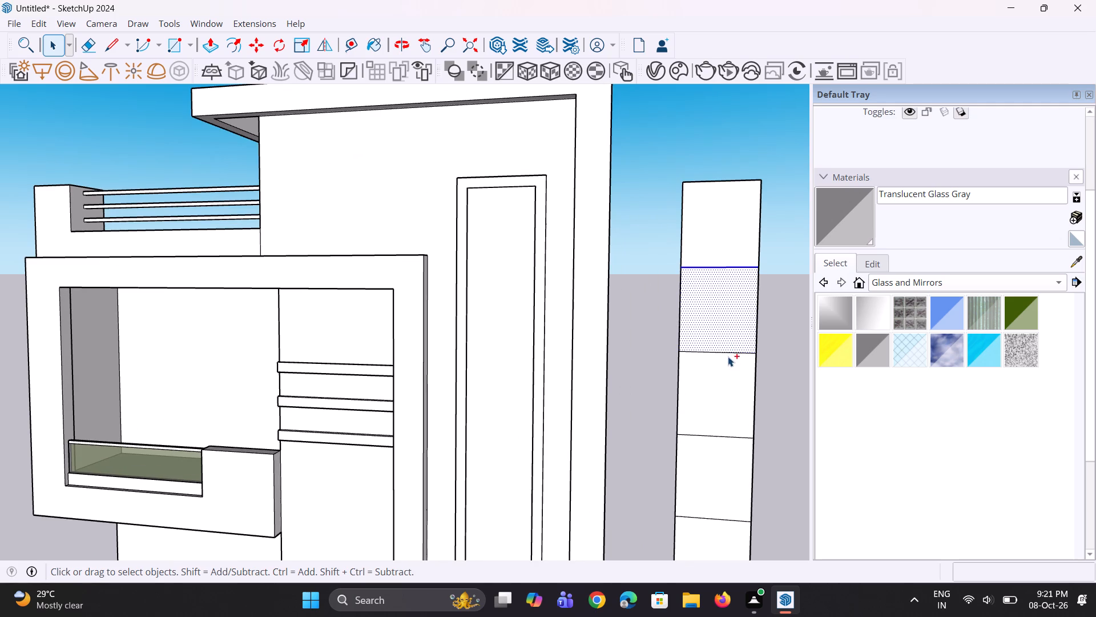
{"action": "left_click", "coordinate": [728, 356], "text": "ctrl"}
{"action": "left_click", "coordinate": [776, 357]}
{"action": "left_click", "coordinate": [746, 351]}
{"action": "scroll", "coordinate": [751, 315], "scroll_direction": "up", "scroll_amount": 1}
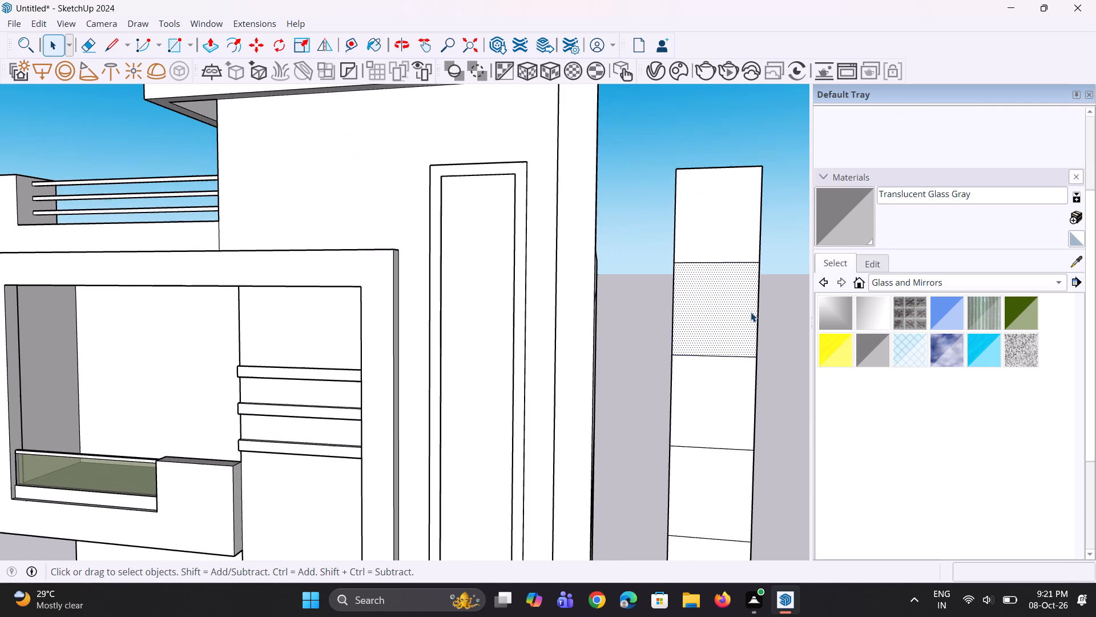
{"action": "left_click", "coordinate": [755, 263]}
{"action": "scroll", "coordinate": [742, 358], "scroll_direction": "up", "scroll_amount": 2}
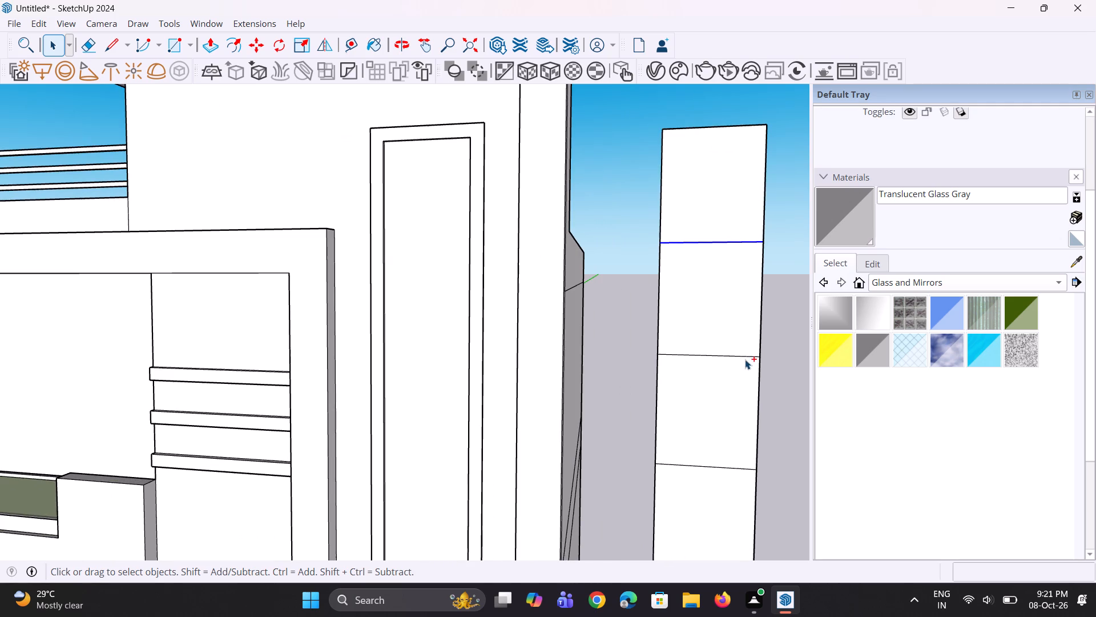
{"action": "left_click", "coordinate": [755, 356], "text": "ctrl"}
{"action": "scroll", "coordinate": [696, 373], "scroll_direction": "down", "scroll_amount": 4}
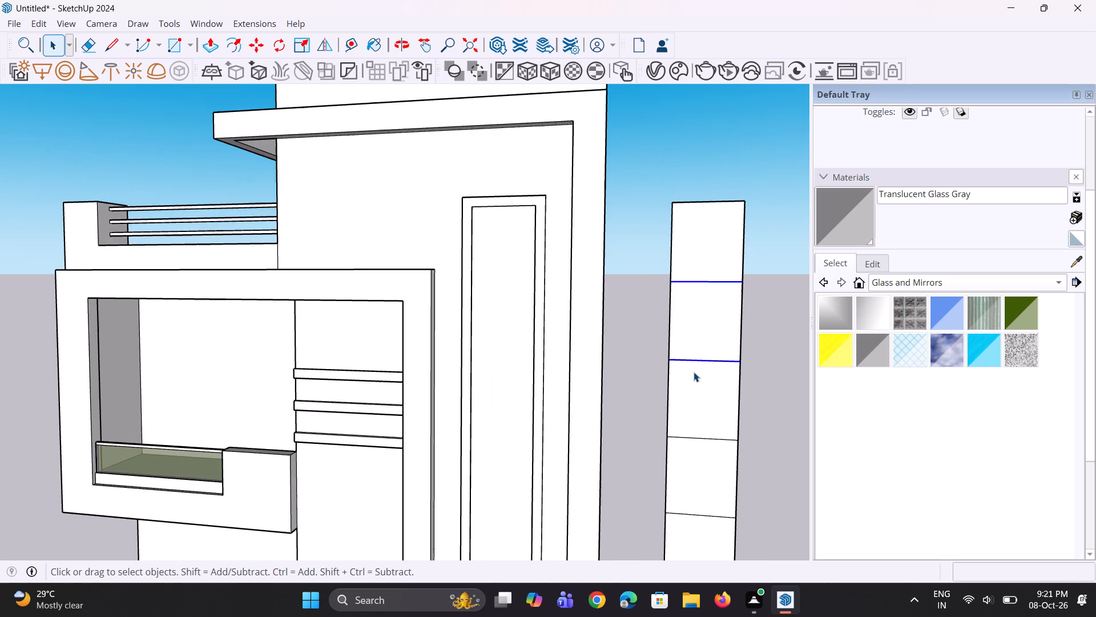
{"action": "scroll", "coordinate": [724, 428], "scroll_direction": "up", "scroll_amount": 5}
{"action": "left_click", "coordinate": [734, 440], "text": "ctrl"}
{"action": "scroll", "coordinate": [694, 400], "scroll_direction": "down", "scroll_amount": 2}
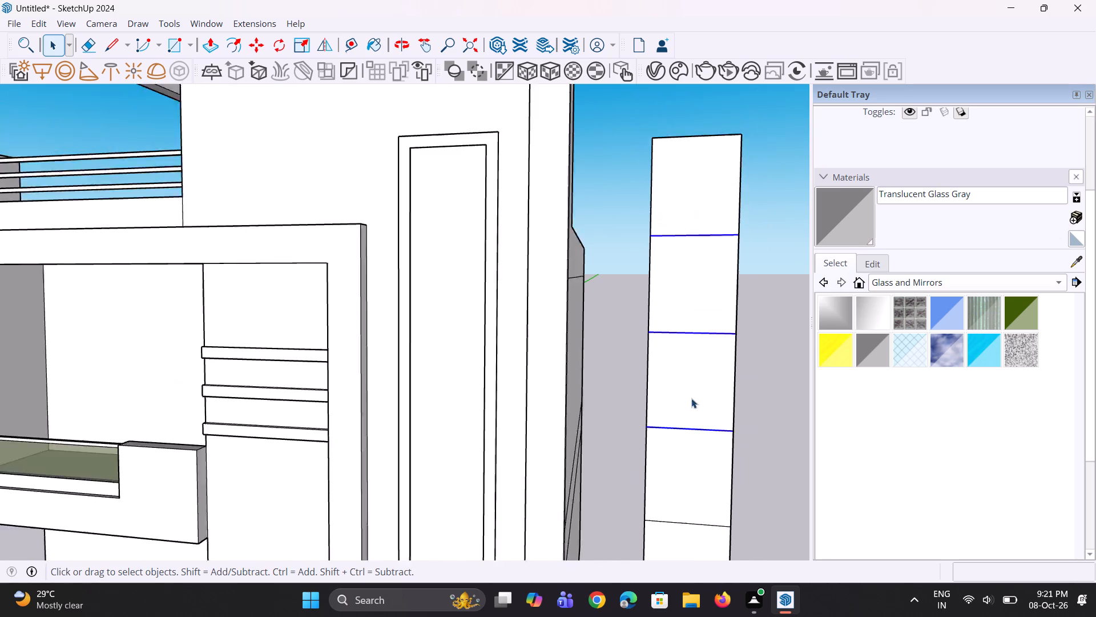
{"action": "scroll", "coordinate": [691, 398], "scroll_direction": "down", "scroll_amount": 7}
{"action": "scroll", "coordinate": [716, 488], "scroll_direction": "up", "scroll_amount": 3}
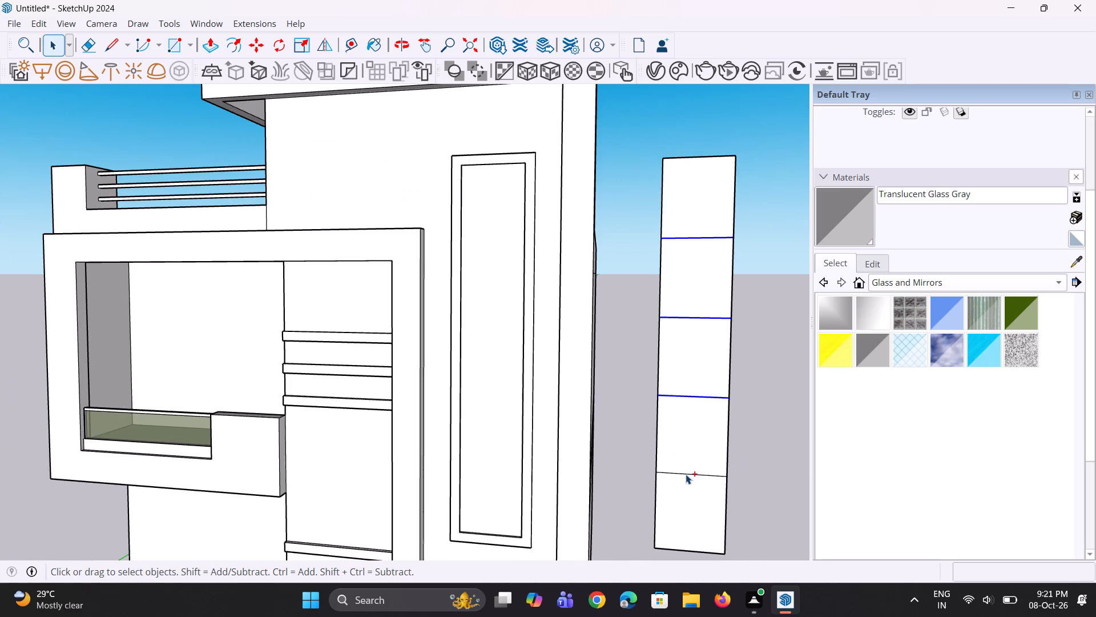
{"action": "left_click", "coordinate": [686, 474], "text": "ctrl"}
{"action": "key", "text": "m"}
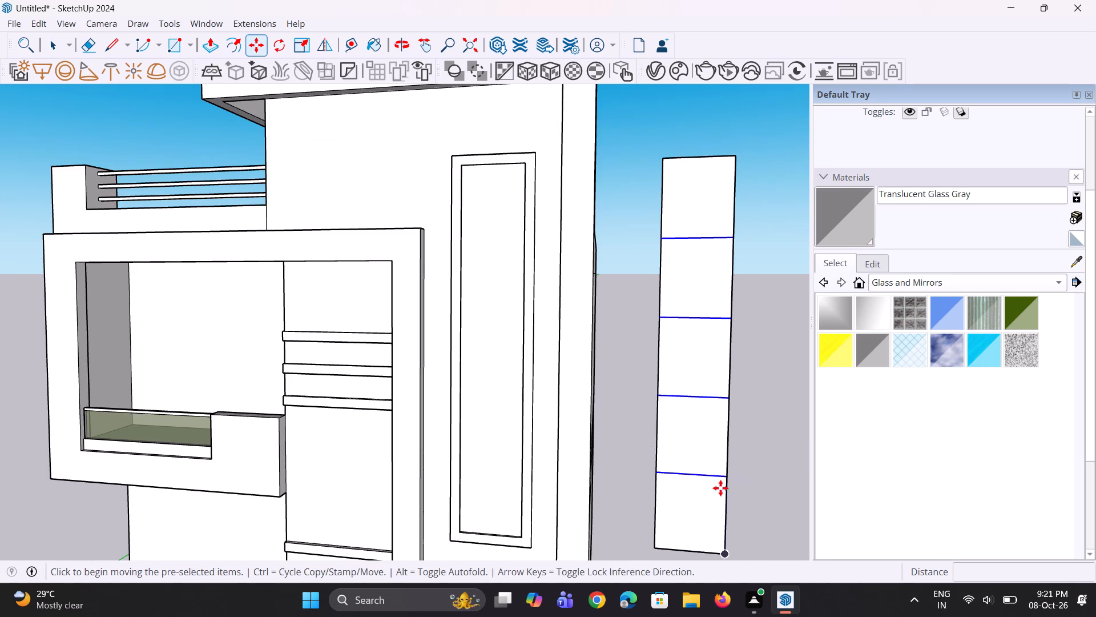
{"action": "scroll", "coordinate": [723, 482], "scroll_direction": "up", "scroll_amount": 6}
{"action": "left_click", "coordinate": [725, 473]}
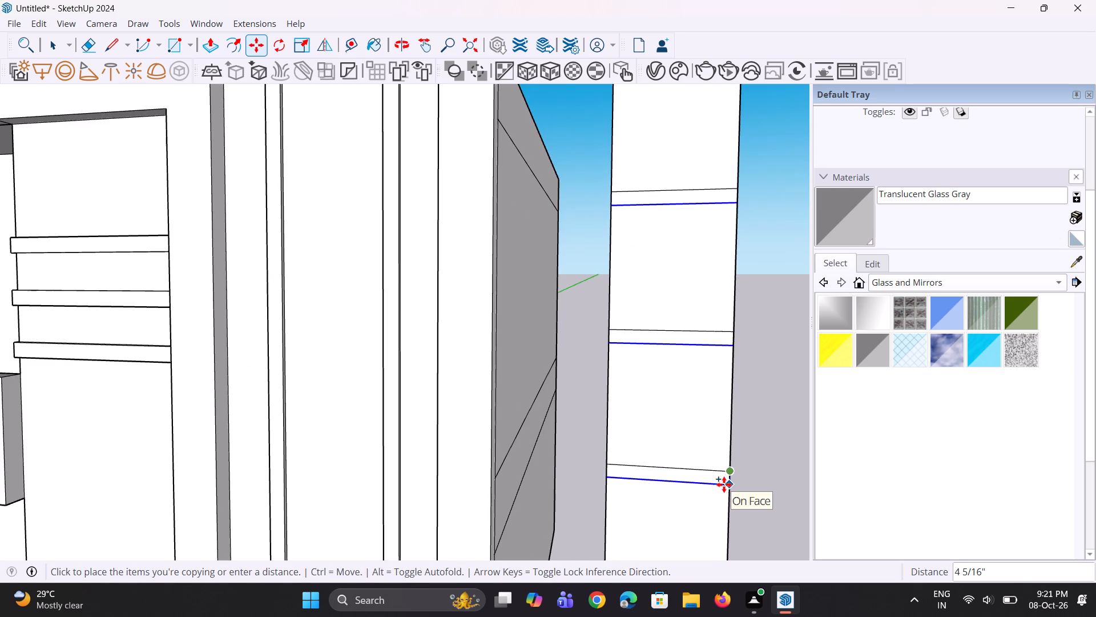
{"action": "left_click", "coordinate": [724, 484]}
{"action": "scroll", "coordinate": [716, 479], "scroll_direction": "down", "scroll_amount": 4}
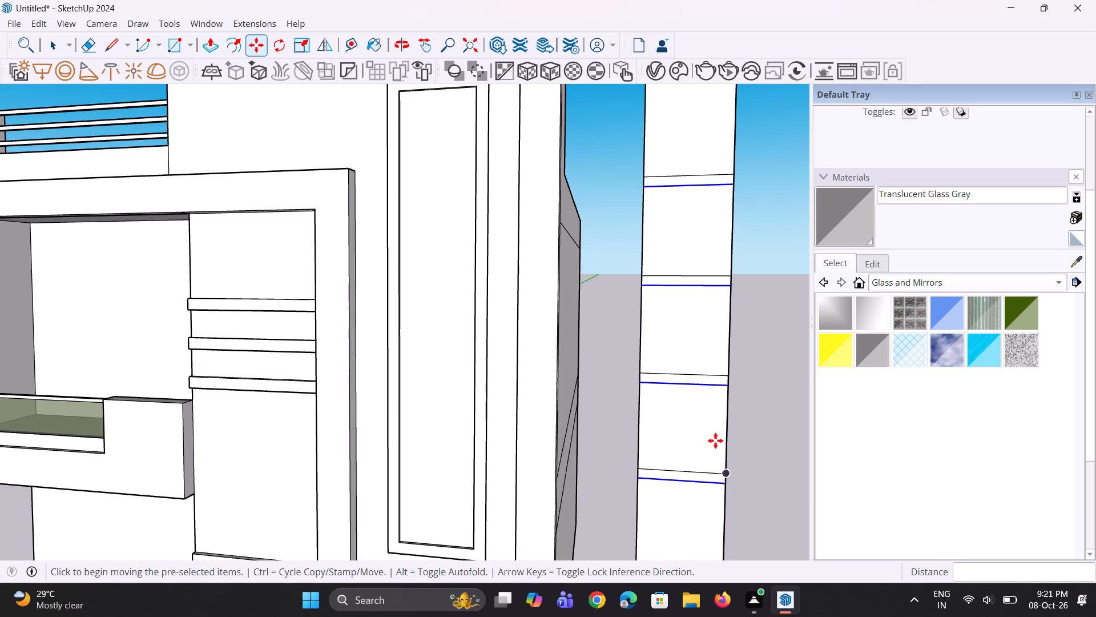
{"action": "key", "text": "space"}
{"action": "key", "text": "space"}
{"action": "left_click", "coordinate": [744, 467]}
Paint the five large panes of the freestanding panel with Translucent Glass Blue, leaving the thin bars white.
{"action": "scroll", "coordinate": [708, 483], "scroll_direction": "down", "scroll_amount": 5}
{"action": "middle_click_drag", "start_coordinate": [700, 429], "coordinate": [700, 403]}
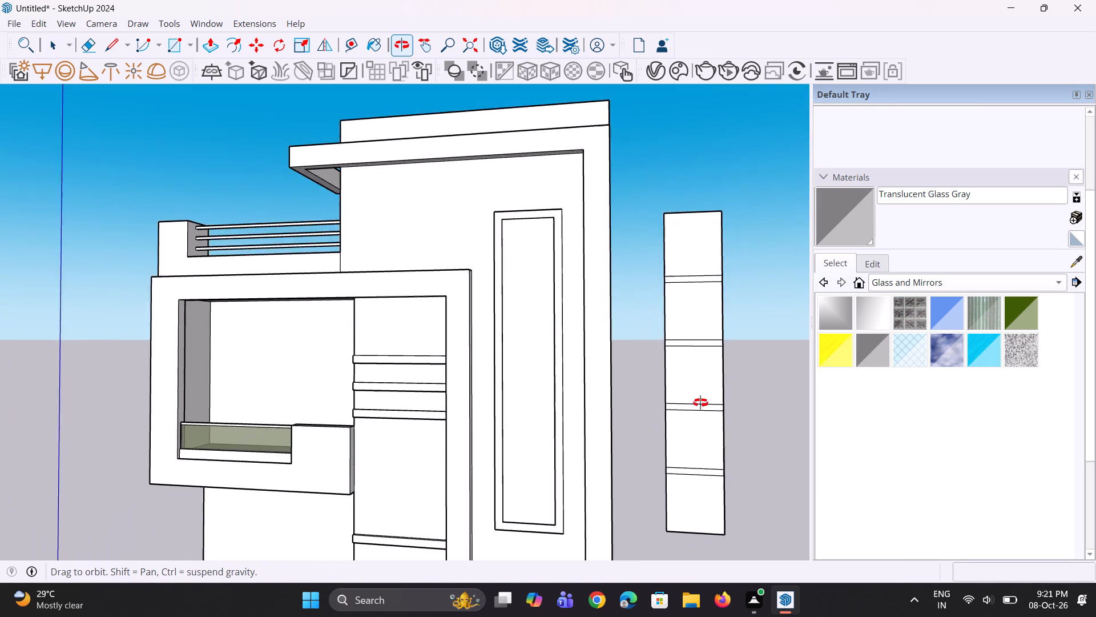
{"action": "middle_click_drag", "start_coordinate": [700, 403], "coordinate": [718, 422]}
{"action": "scroll", "coordinate": [714, 403], "scroll_direction": "down", "scroll_amount": 4}
{"action": "middle_click_drag", "start_coordinate": [716, 385], "coordinate": [742, 374]}
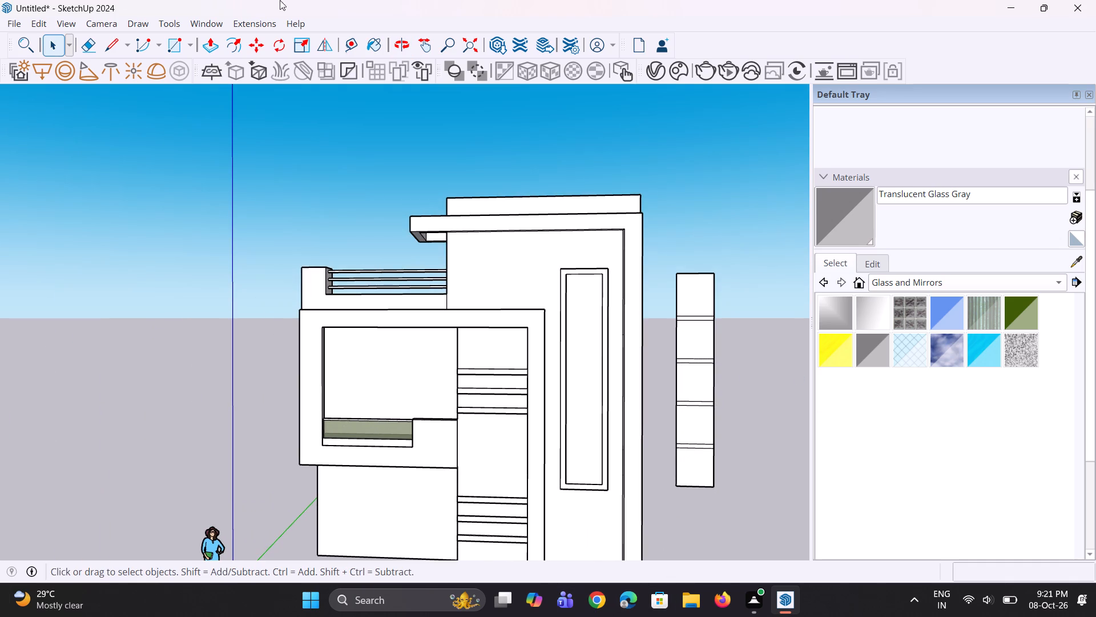
{"action": "left_click", "coordinate": [946, 307]}
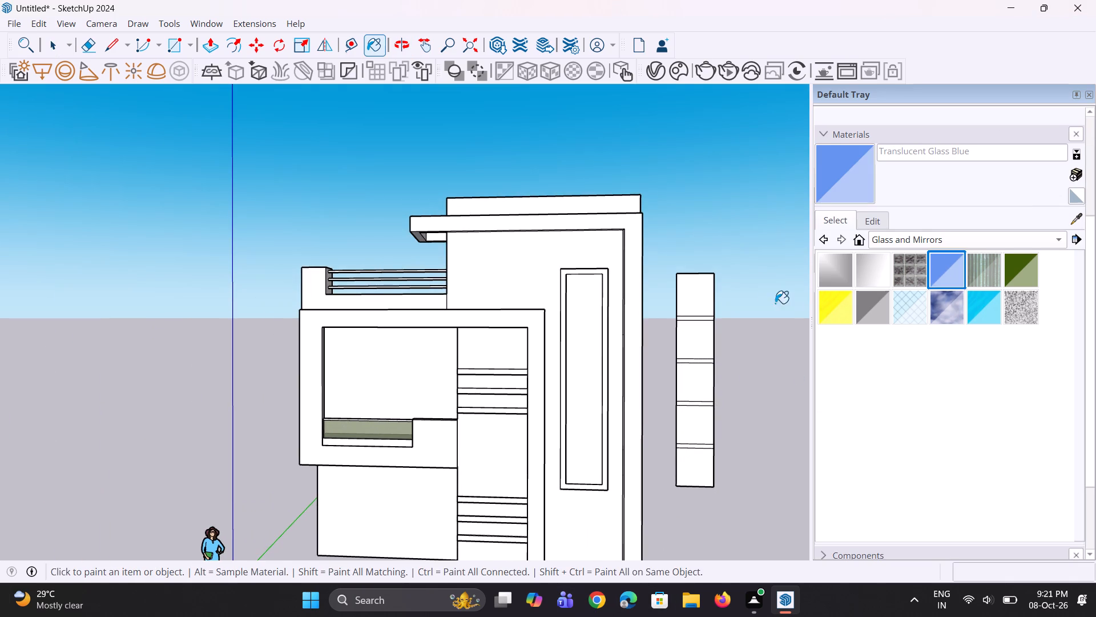
{"action": "scroll", "coordinate": [710, 294], "scroll_direction": "up", "scroll_amount": 2}
{"action": "left_click", "coordinate": [710, 292]}
{"action": "left_click", "coordinate": [703, 355]}
{"action": "left_click", "coordinate": [706, 393]}
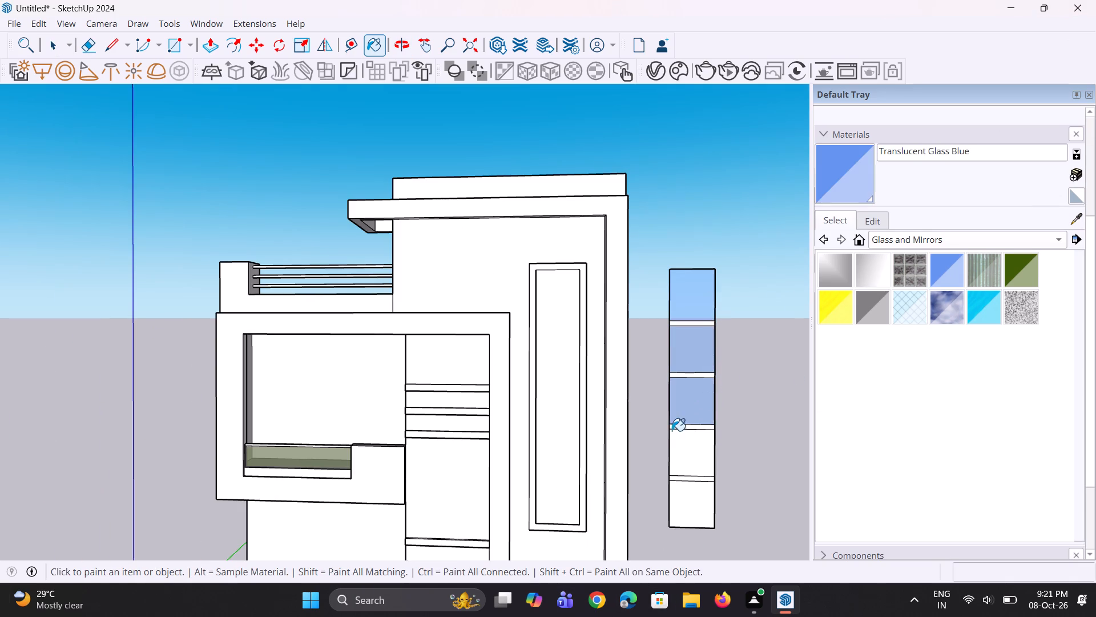
{"action": "left_click_drag", "start_coordinate": [691, 456], "coordinate": [694, 462]}
{"action": "left_click", "coordinate": [694, 502]}
Group the entire freestanding panel, including its glass panes and thin dividing bars.
{"action": "scroll", "coordinate": [695, 427], "scroll_direction": "down", "scroll_amount": 5}
{"action": "middle_click_drag", "start_coordinate": [693, 423], "coordinate": [708, 418]}
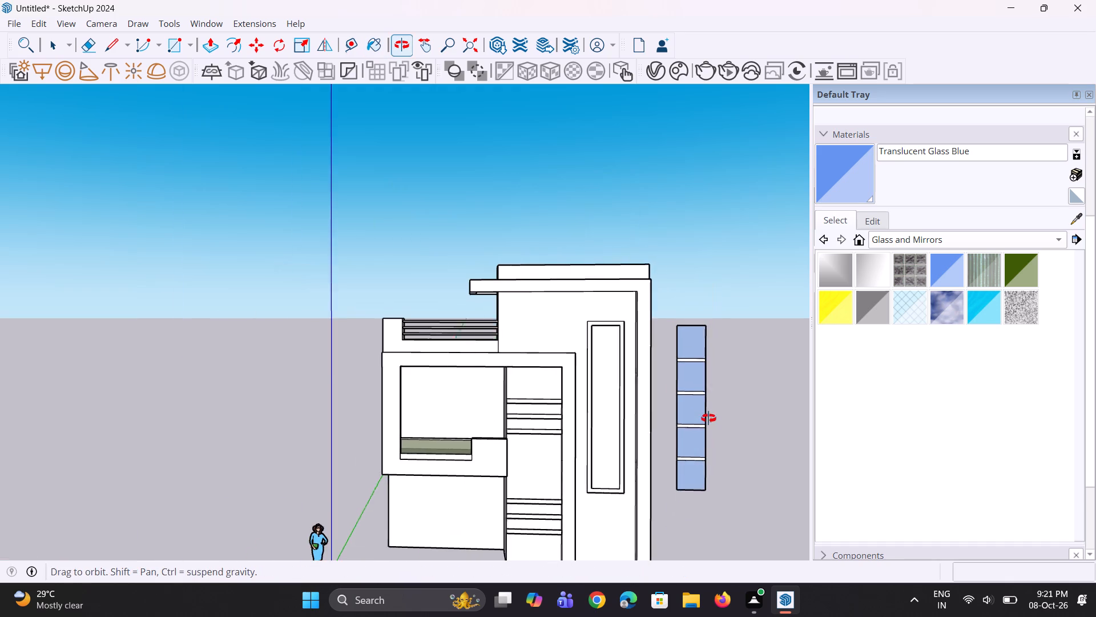
{"action": "middle_click_drag", "start_coordinate": [708, 418], "coordinate": [710, 418]}
{"action": "scroll", "coordinate": [701, 322], "scroll_direction": "up", "scroll_amount": 7}
{"action": "key", "text": "space"}
{"action": "scroll", "coordinate": [666, 342], "scroll_direction": "up", "scroll_amount": 2}
{"action": "scroll", "coordinate": [671, 269], "scroll_direction": "down", "scroll_amount": 10}
{"action": "left_click_drag", "start_coordinate": [653, 257], "coordinate": [694, 404]}
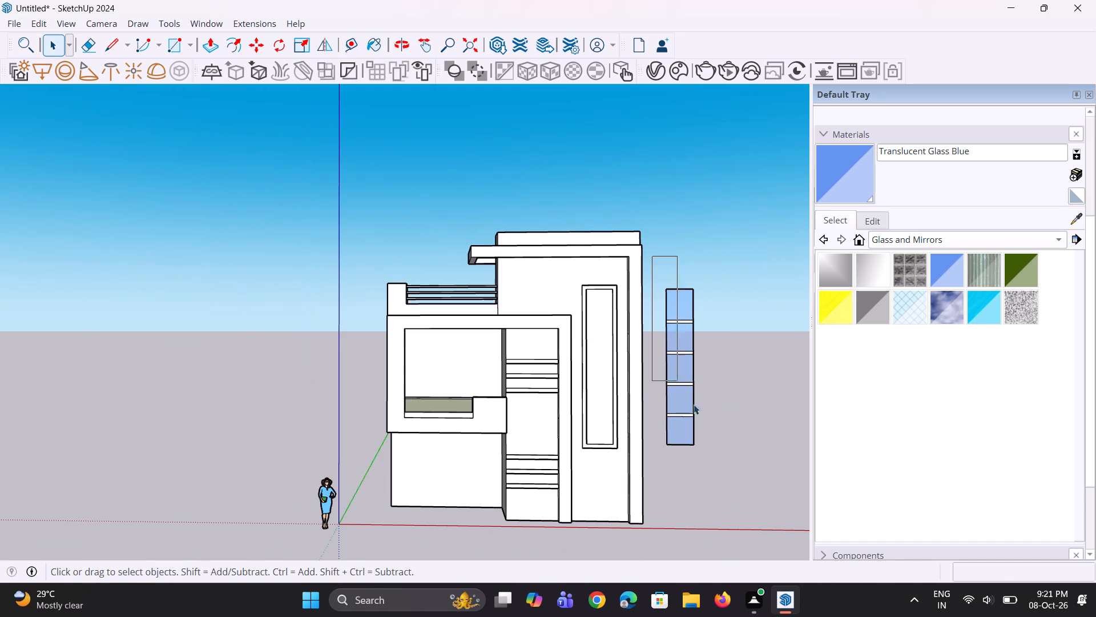
{"action": "left_click_drag", "start_coordinate": [694, 404], "coordinate": [733, 477]}
{"action": "scroll", "coordinate": [699, 417], "scroll_direction": "up", "scroll_amount": 2}
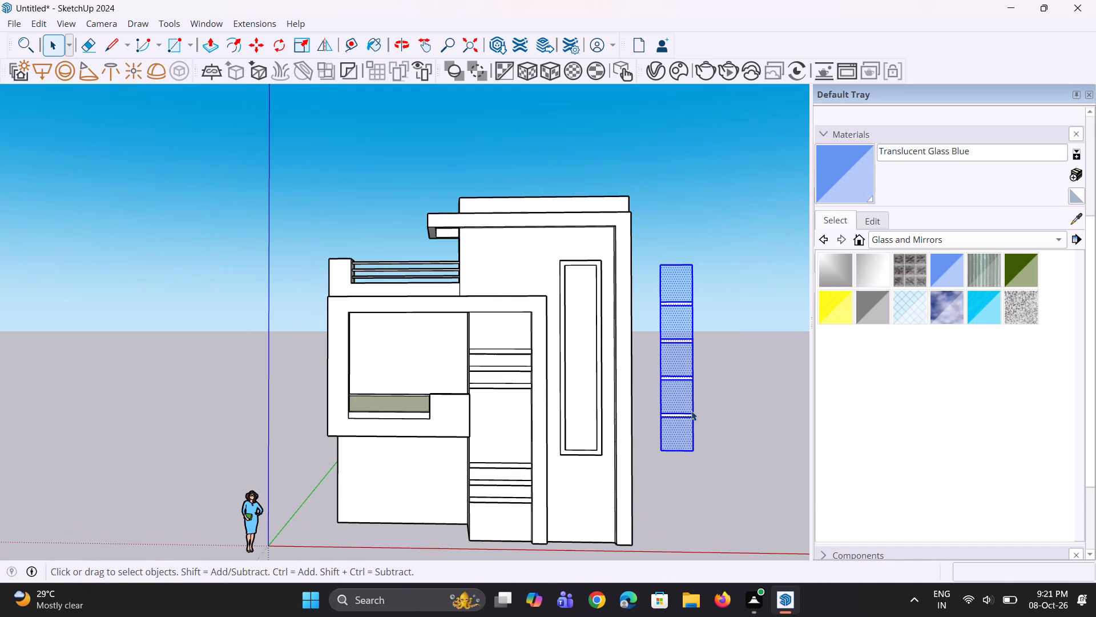
{"action": "right_click", "coordinate": [684, 395]}
{"action": "left_click", "coordinate": [759, 232]}
Move the grouped glass panel by its lower corner about 9' 4 3/4" into the raised frame on the facade.
{"action": "scroll", "coordinate": [684, 316], "scroll_direction": "up", "scroll_amount": 3}
{"action": "key", "text": "m"}
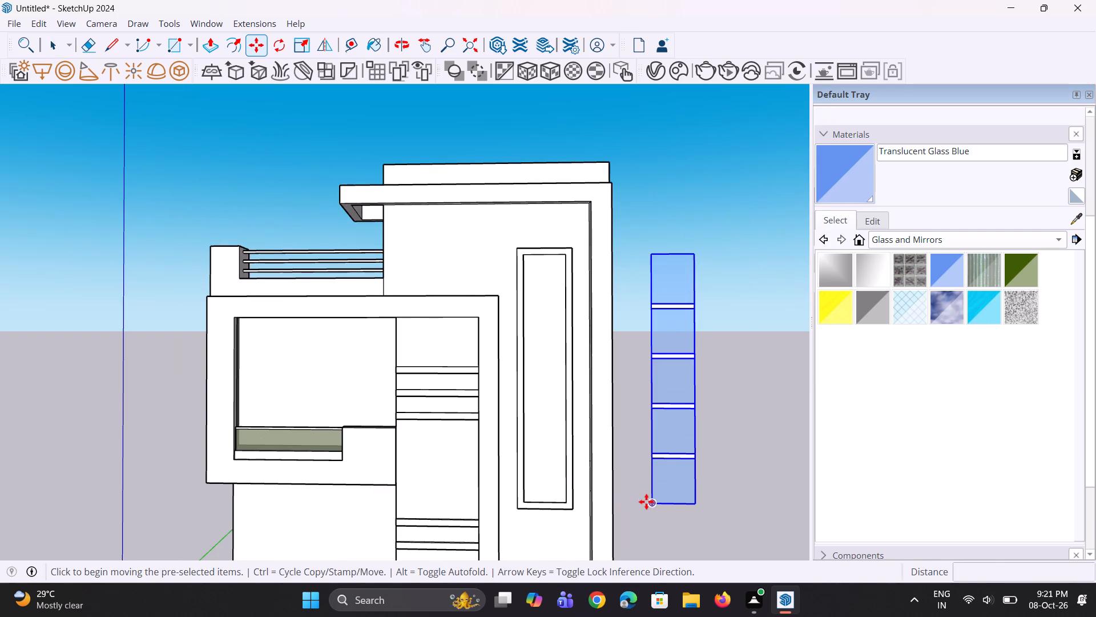
{"action": "left_click", "coordinate": [646, 502]}
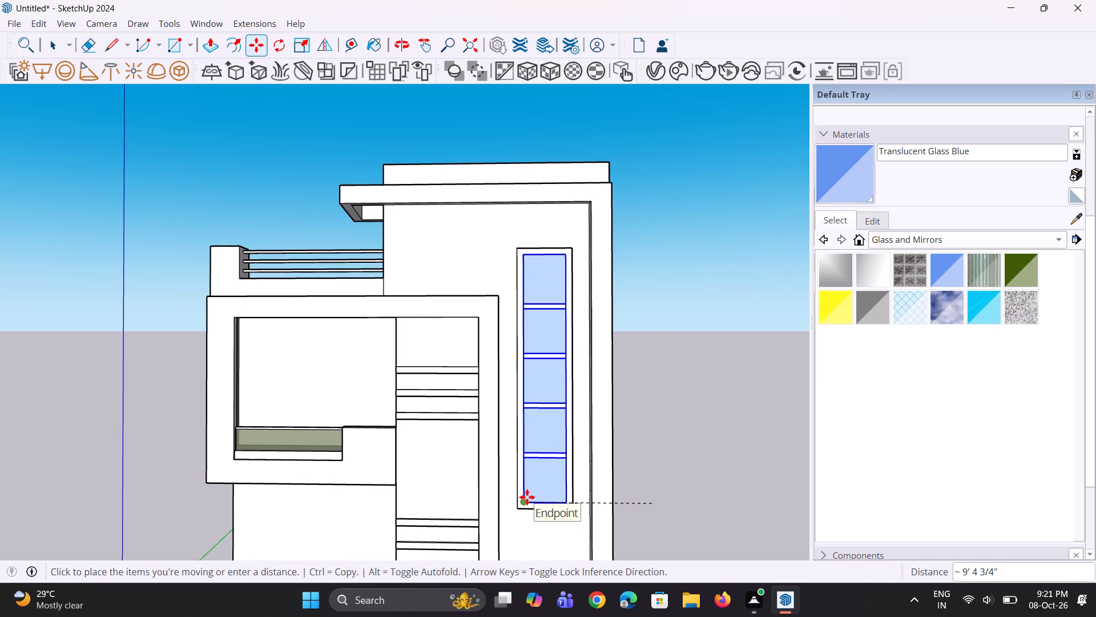
{"action": "left_click", "coordinate": [527, 497]}
Examine the glass panel's fit inside the raised frame and the overall facade from several angles.
{"action": "middle_click_drag", "start_coordinate": [603, 487], "coordinate": [543, 550]}
{"action": "scroll", "coordinate": [541, 550], "scroll_direction": "up", "scroll_amount": 5}
{"action": "middle_click_drag", "start_coordinate": [554, 517], "coordinate": [482, 567]}
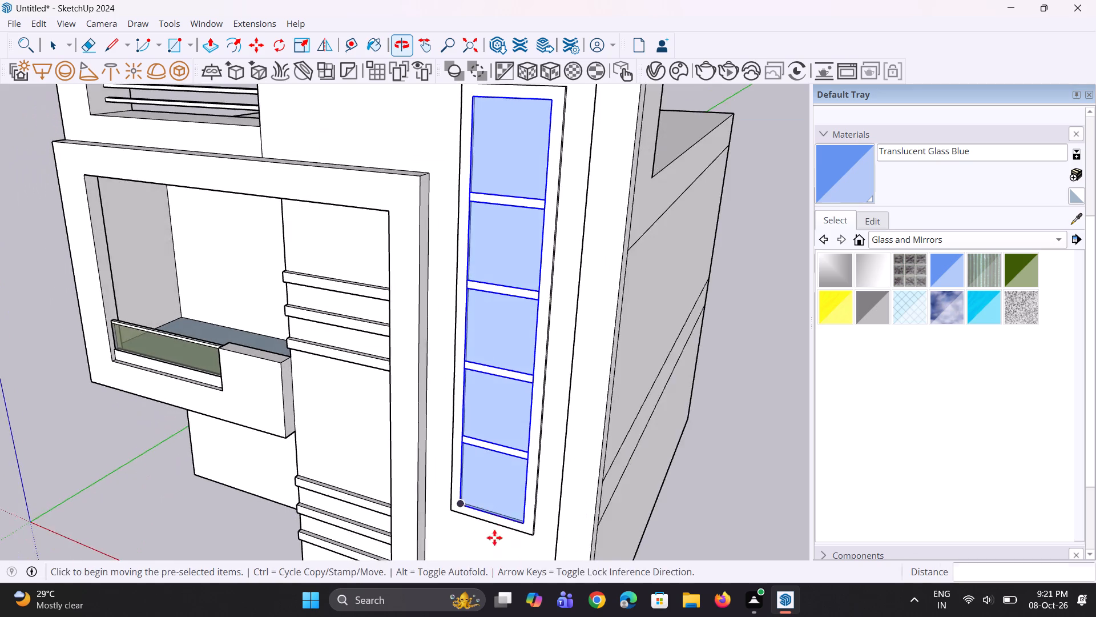
{"action": "scroll", "coordinate": [507, 522], "scroll_direction": "up", "scroll_amount": 5}
{"action": "middle_click_drag", "start_coordinate": [507, 520], "coordinate": [520, 516]}
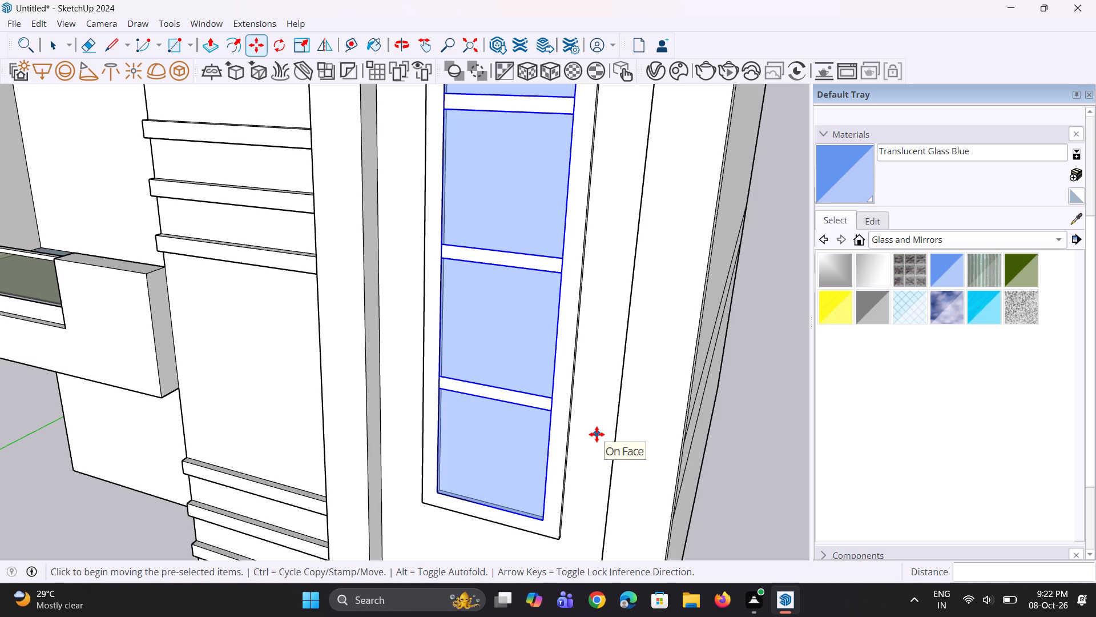
{"action": "scroll", "coordinate": [642, 442], "scroll_direction": "down", "scroll_amount": 7}
{"action": "middle_click_drag", "start_coordinate": [654, 424], "coordinate": [690, 410]}
{"action": "key", "text": "space"}
{"action": "key", "text": "space"}
{"action": "left_click", "coordinate": [766, 447]}
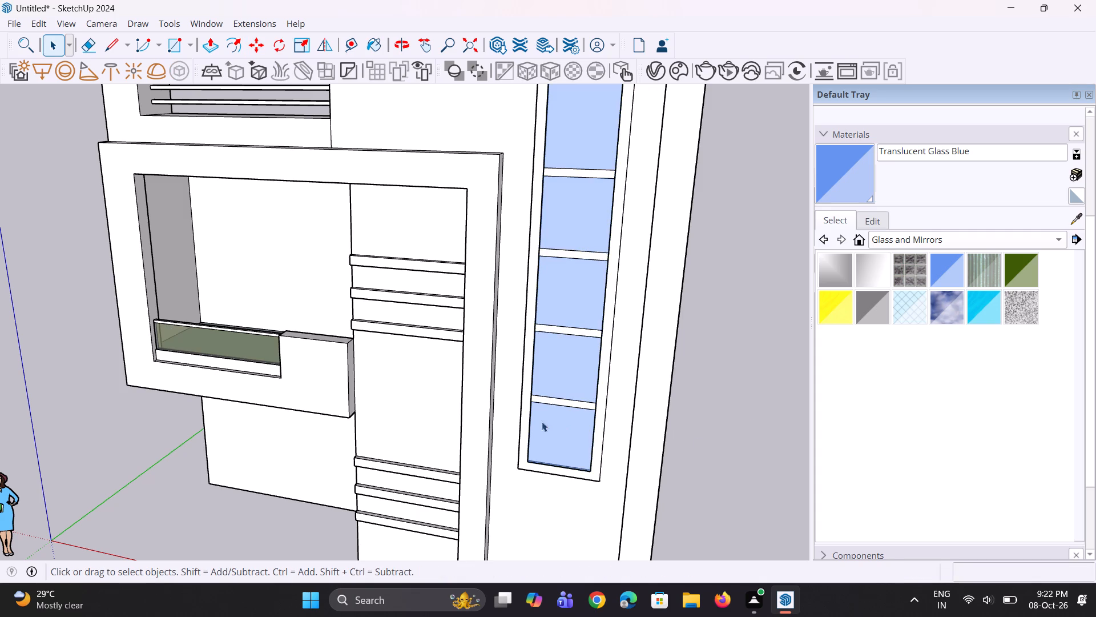
{"action": "scroll", "coordinate": [537, 419], "scroll_direction": "down", "scroll_amount": 8}
{"action": "middle_click_drag", "start_coordinate": [566, 436], "coordinate": [672, 383]}
{"action": "scroll", "coordinate": [674, 383], "scroll_direction": "up", "scroll_amount": 7}
{"action": "middle_click_drag", "start_coordinate": [623, 454], "coordinate": [488, 447]}
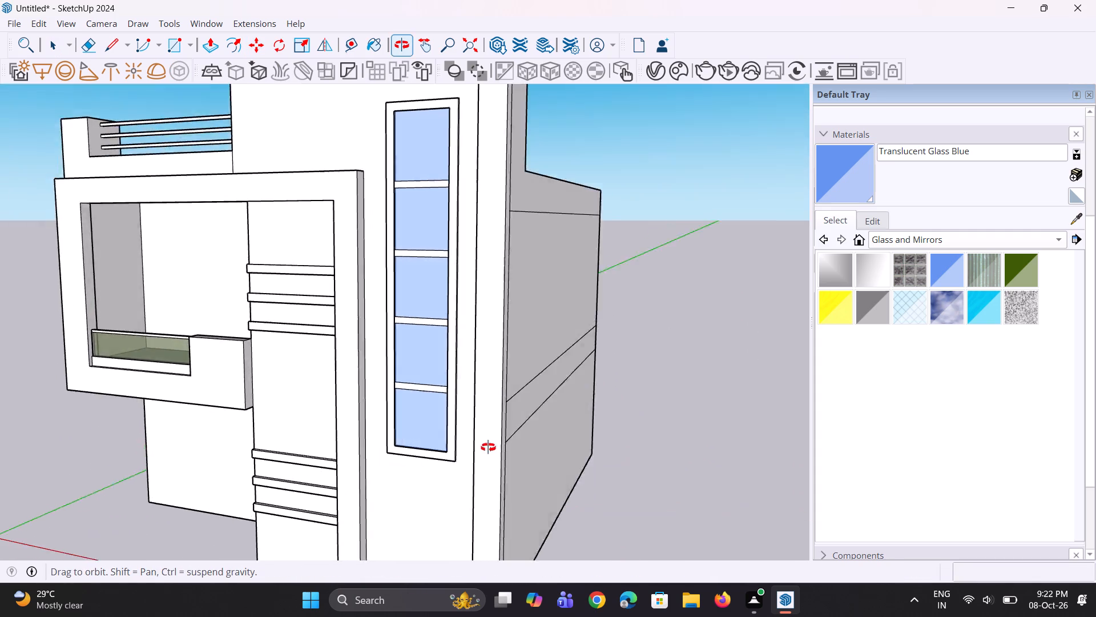
{"action": "middle_click_drag", "start_coordinate": [488, 447], "coordinate": [469, 435]}
{"action": "scroll", "coordinate": [468, 426], "scroll_direction": "down", "scroll_amount": 6}
{"action": "middle_click_drag", "start_coordinate": [476, 414], "coordinate": [495, 407]}
{"action": "scroll", "coordinate": [495, 407], "scroll_direction": "up", "scroll_amount": 1}
{"action": "left_click", "coordinate": [495, 405]}
{"action": "left_click", "coordinate": [591, 443]}
{"action": "middle_click_drag", "start_coordinate": [433, 471], "coordinate": [519, 471]}
{"action": "scroll", "coordinate": [493, 471], "scroll_direction": "down", "scroll_amount": 2}
{"action": "middle_click_drag", "start_coordinate": [491, 471], "coordinate": [487, 468]}
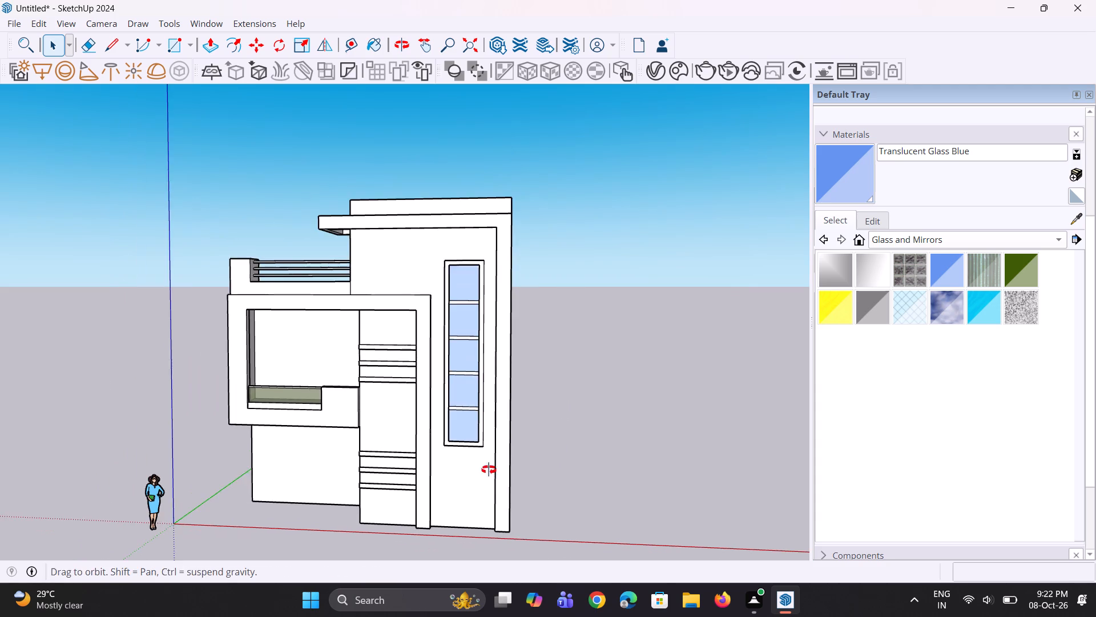
{"action": "middle_click_drag", "start_coordinate": [487, 468], "coordinate": [472, 438]}
Draw a rectangle about 4' 7 3/8" by 2' 4 13/16" on the wall below the tall framed window.
{"action": "scroll", "coordinate": [433, 511], "scroll_direction": "up", "scroll_amount": 7}
{"action": "middle_click_drag", "start_coordinate": [461, 515], "coordinate": [486, 517]}
{"action": "scroll", "coordinate": [465, 507], "scroll_direction": "up", "scroll_amount": 2}
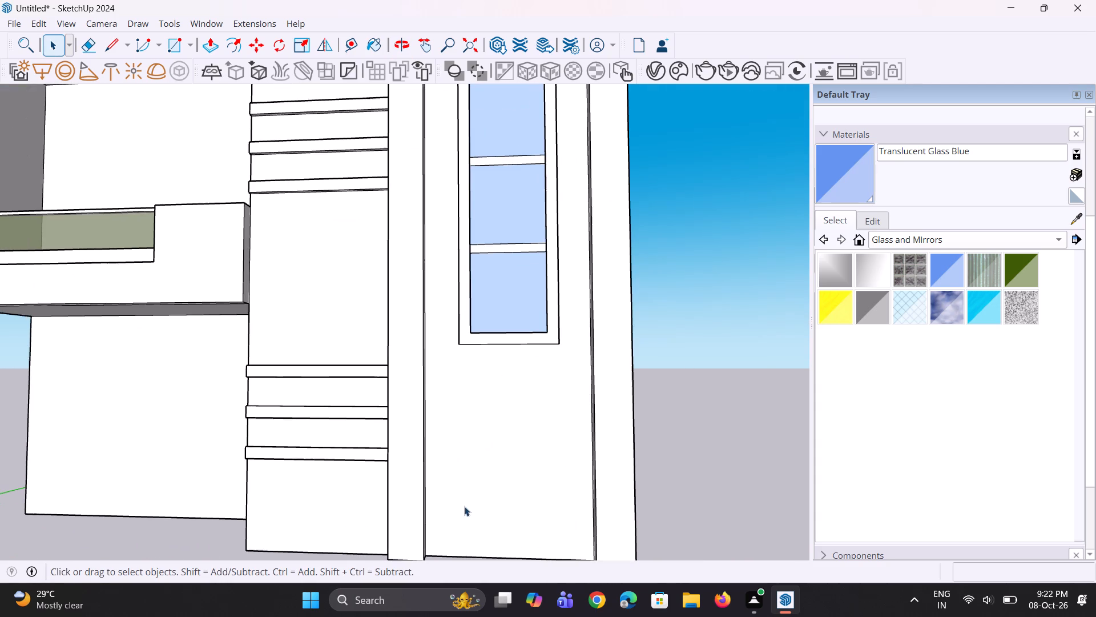
{"action": "key", "text": "r"}
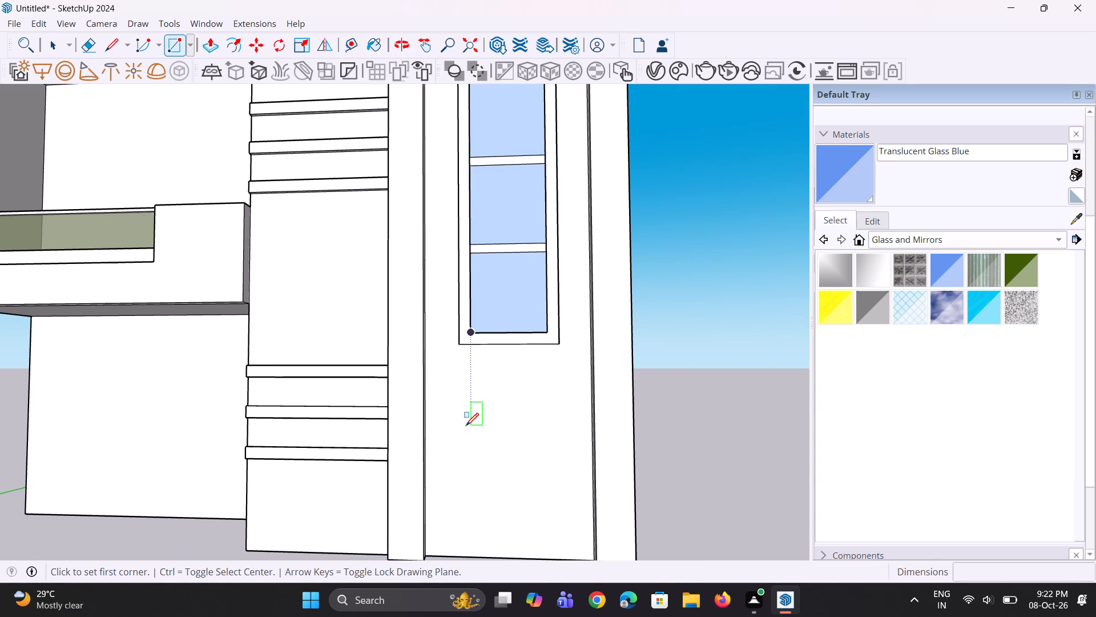
{"action": "left_click", "coordinate": [454, 432]}
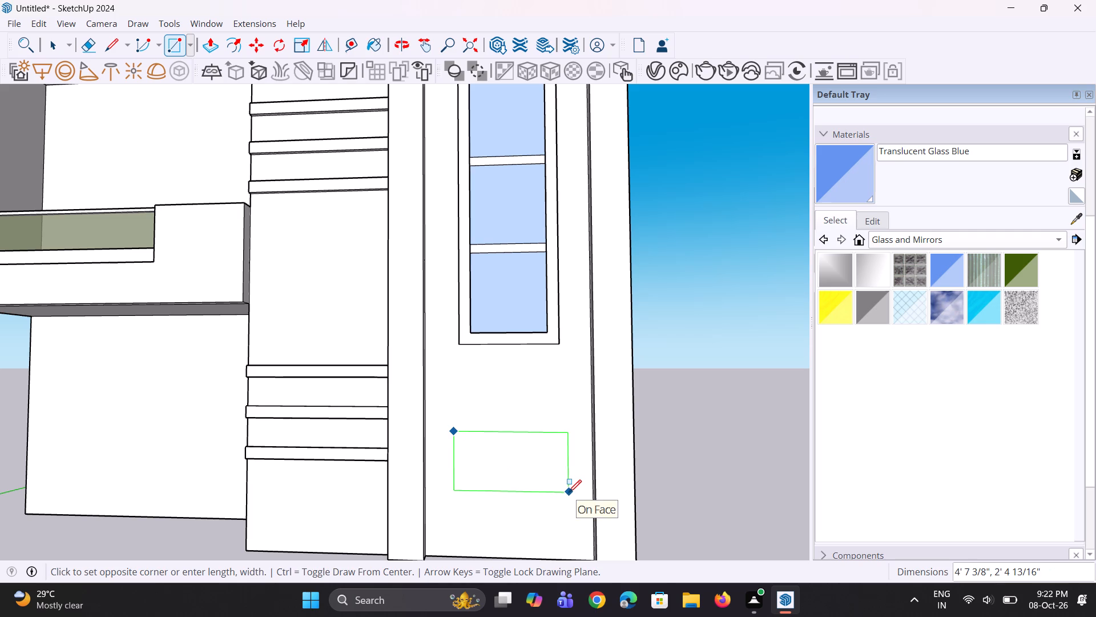
{"action": "left_click", "coordinate": [569, 492]}
Move the rectangle below the tall framed window up the wall by about 9 1/8".
{"action": "middle_click_drag", "start_coordinate": [579, 492], "coordinate": [560, 514]}
{"action": "scroll", "coordinate": [540, 487], "scroll_direction": "up", "scroll_amount": 1}
{"action": "key", "text": "space"}
{"action": "left_click", "coordinate": [543, 465]}
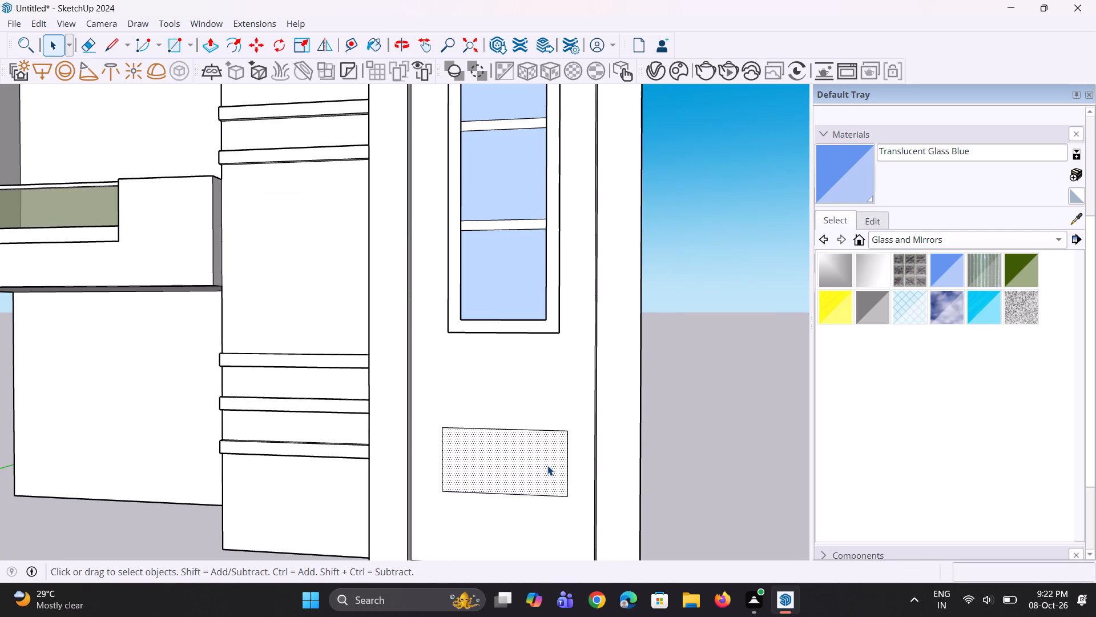
{"action": "key", "text": "m"}
{"action": "left_click", "coordinate": [567, 429]}
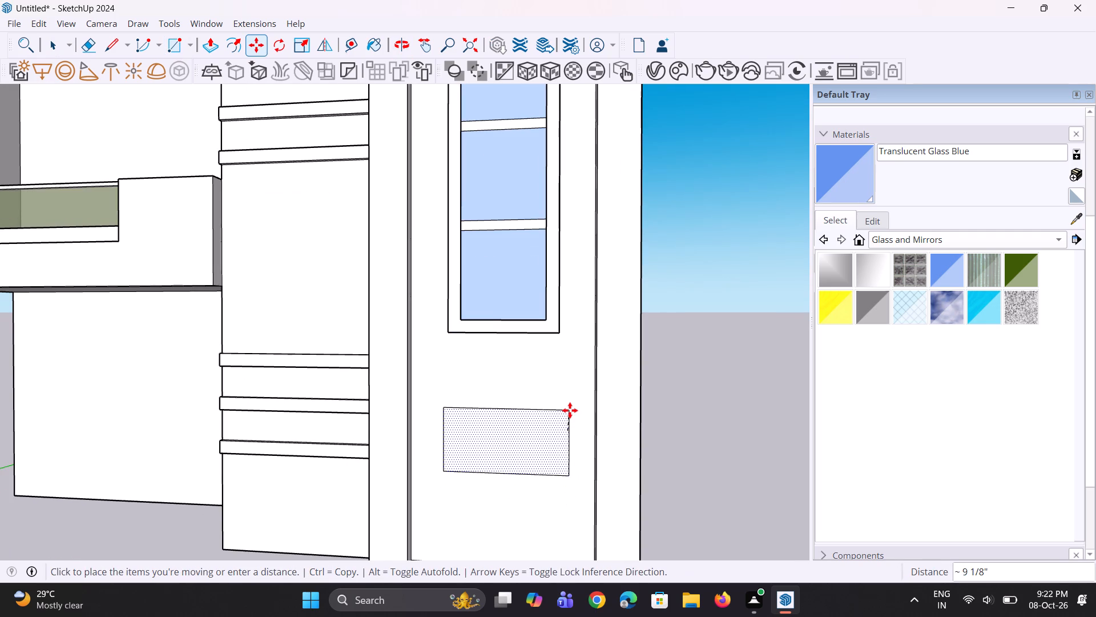
{"action": "left_click", "coordinate": [570, 410]}
Push/Pull the building's underside downward about 11 3/8", forming a separate base band below the walls.
{"action": "scroll", "coordinate": [554, 468], "scroll_direction": "down", "scroll_amount": 4}
{"action": "middle_click_drag", "start_coordinate": [555, 461], "coordinate": [581, 452]}
{"action": "scroll", "coordinate": [539, 427], "scroll_direction": "down", "scroll_amount": 3}
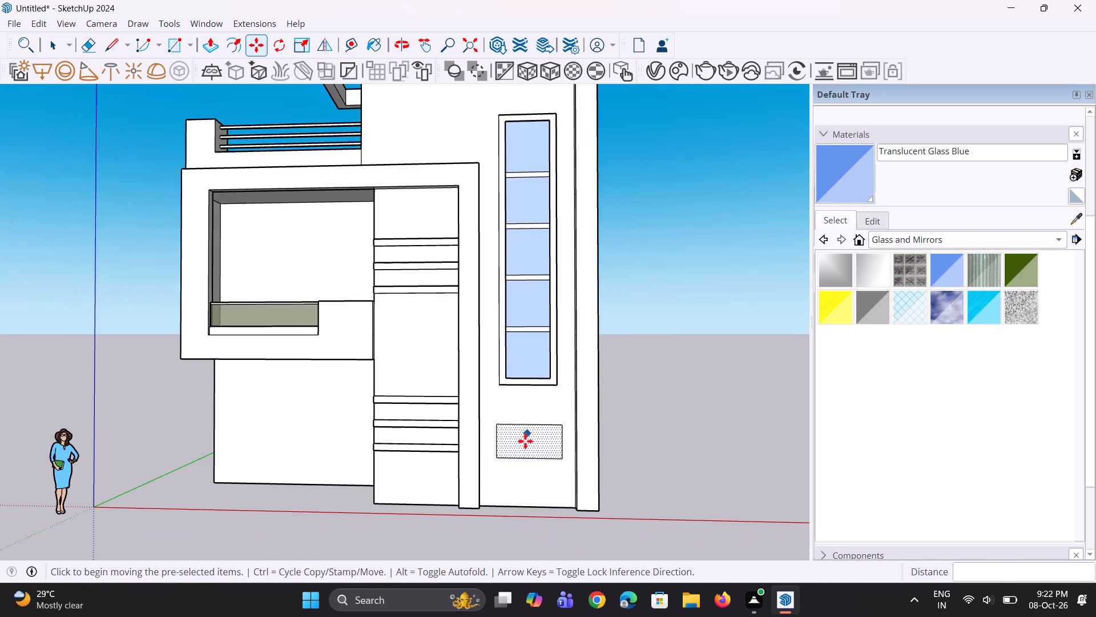
{"action": "middle_click_drag", "start_coordinate": [526, 454], "coordinate": [531, 530]}
{"action": "scroll", "coordinate": [533, 518], "scroll_direction": "up", "scroll_amount": 1}
{"action": "middle_click_drag", "start_coordinate": [533, 518], "coordinate": [554, 383]}
{"action": "scroll", "coordinate": [551, 394], "scroll_direction": "down", "scroll_amount": 5}
{"action": "middle_click_drag", "start_coordinate": [541, 495], "coordinate": [542, 404]}
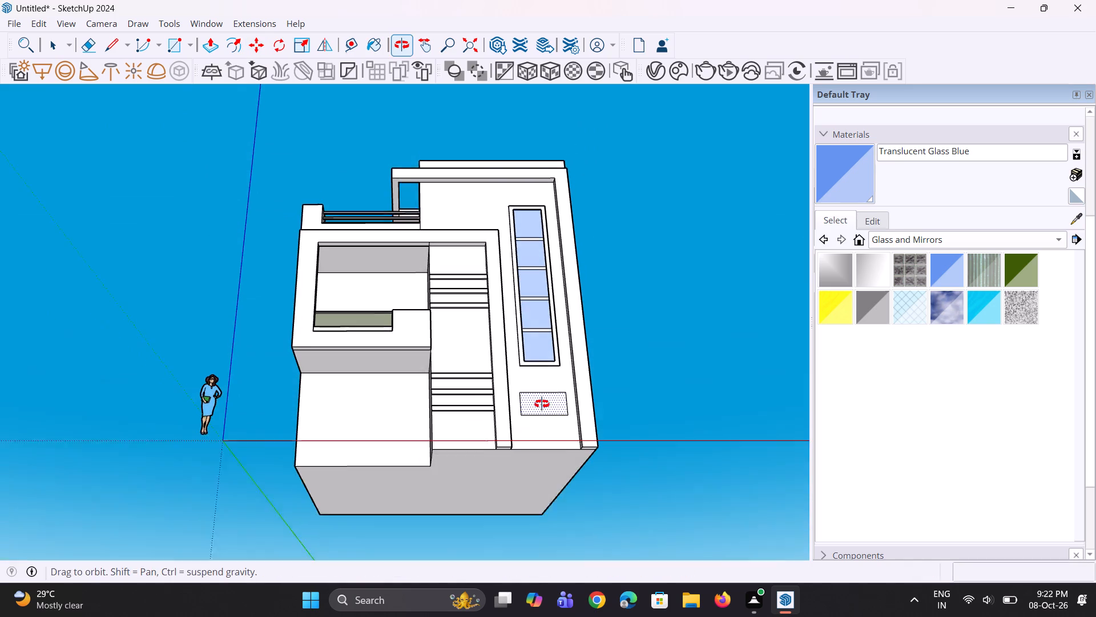
{"action": "middle_click_drag", "start_coordinate": [542, 404], "coordinate": [542, 403]}
{"action": "key", "text": "space"}
{"action": "key", "text": "p"}
{"action": "left_click", "coordinate": [527, 487]}
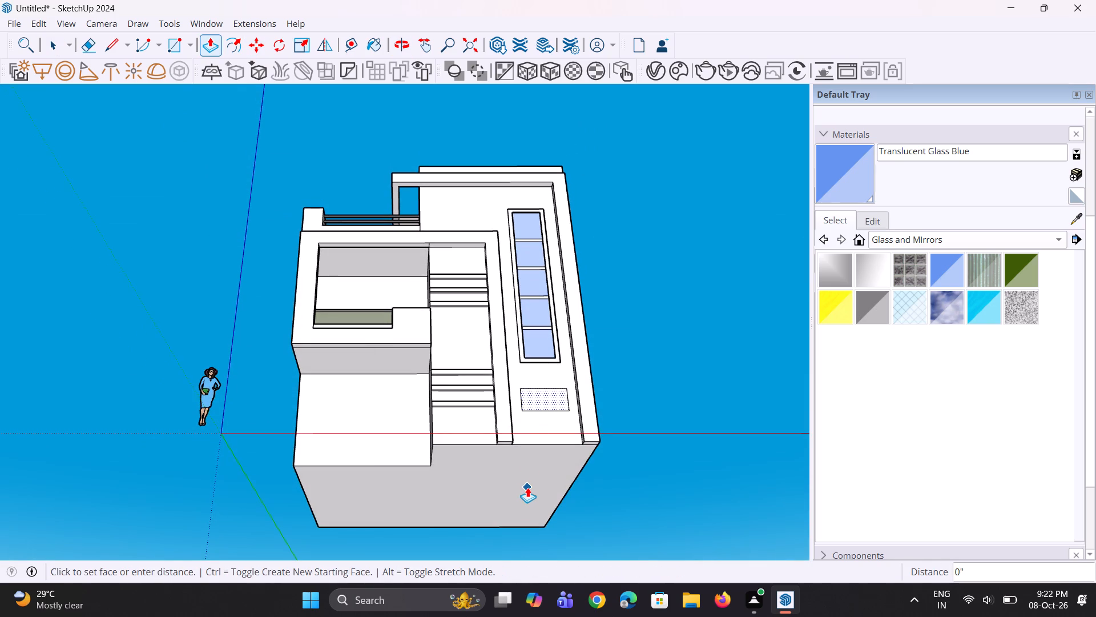
{"action": "key", "text": "Escape"}
{"action": "key", "text": "space"}
{"action": "key", "text": "space"}
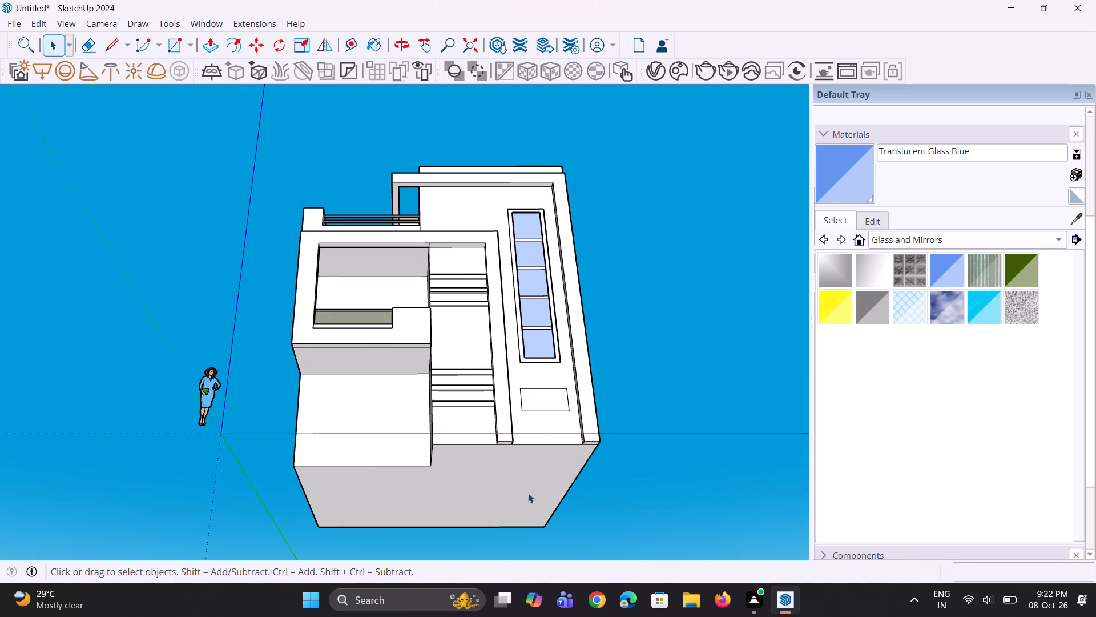
{"action": "left_click", "coordinate": [528, 493]}
{"action": "key", "text": "p"}
{"action": "left_click", "coordinate": [528, 488]}
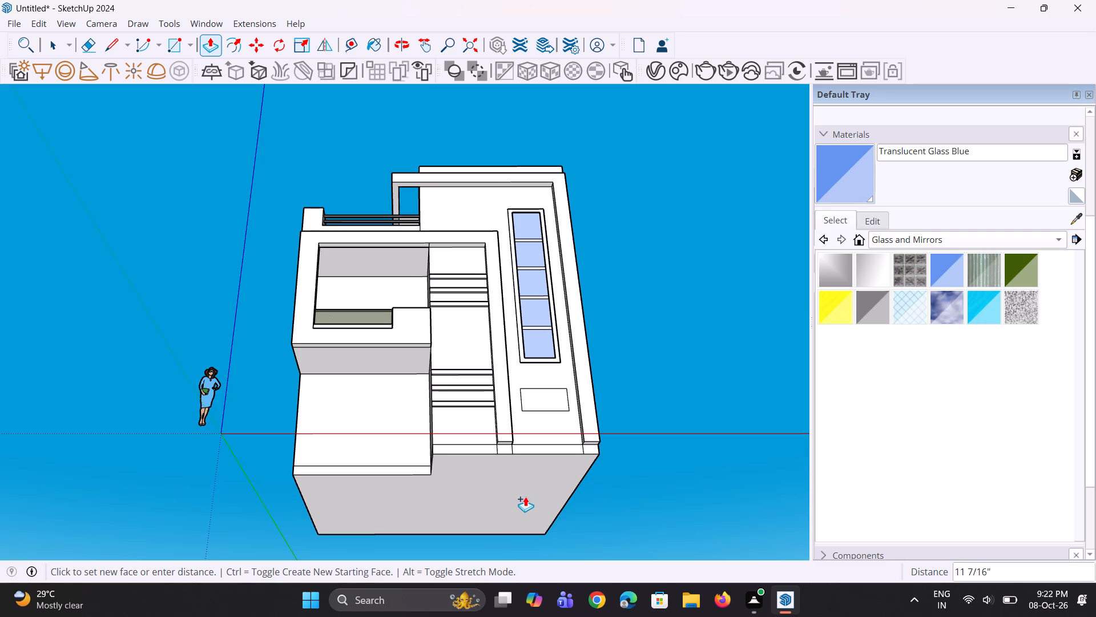
{"action": "left_click", "coordinate": [523, 496]}
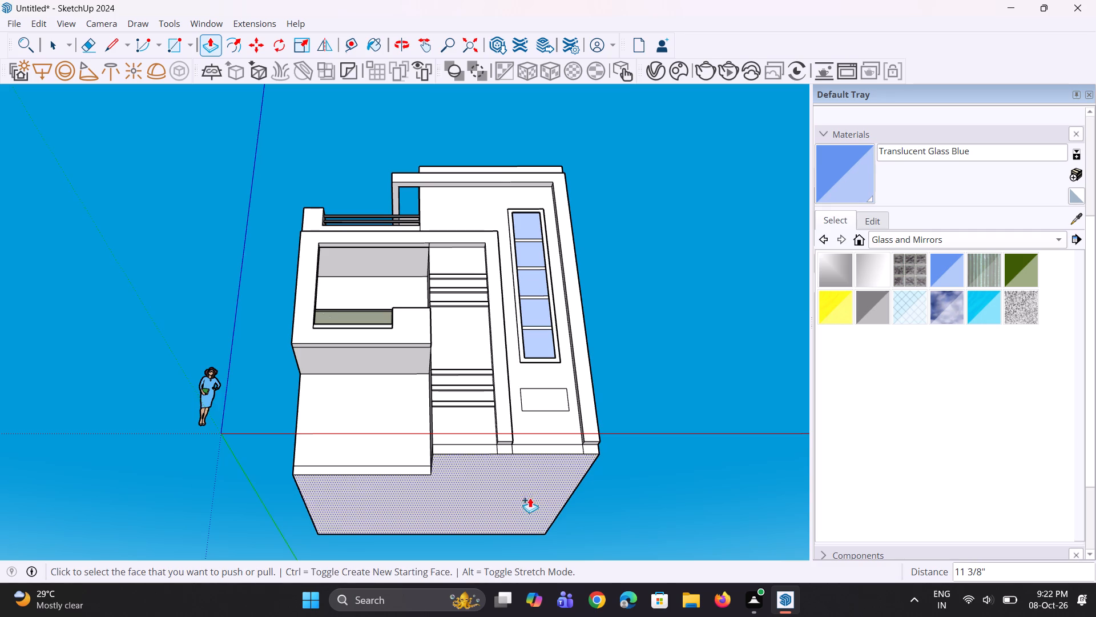
Pull the building's underside down a further 4" or so to deepen the base band.
{"action": "scroll", "coordinate": [525, 482], "scroll_direction": "down", "scroll_amount": 4}
{"action": "middle_click_drag", "start_coordinate": [523, 470], "coordinate": [517, 544]}
{"action": "scroll", "coordinate": [519, 536], "scroll_direction": "down", "scroll_amount": 1}
{"action": "scroll", "coordinate": [529, 452], "scroll_direction": "up", "scroll_amount": 7}
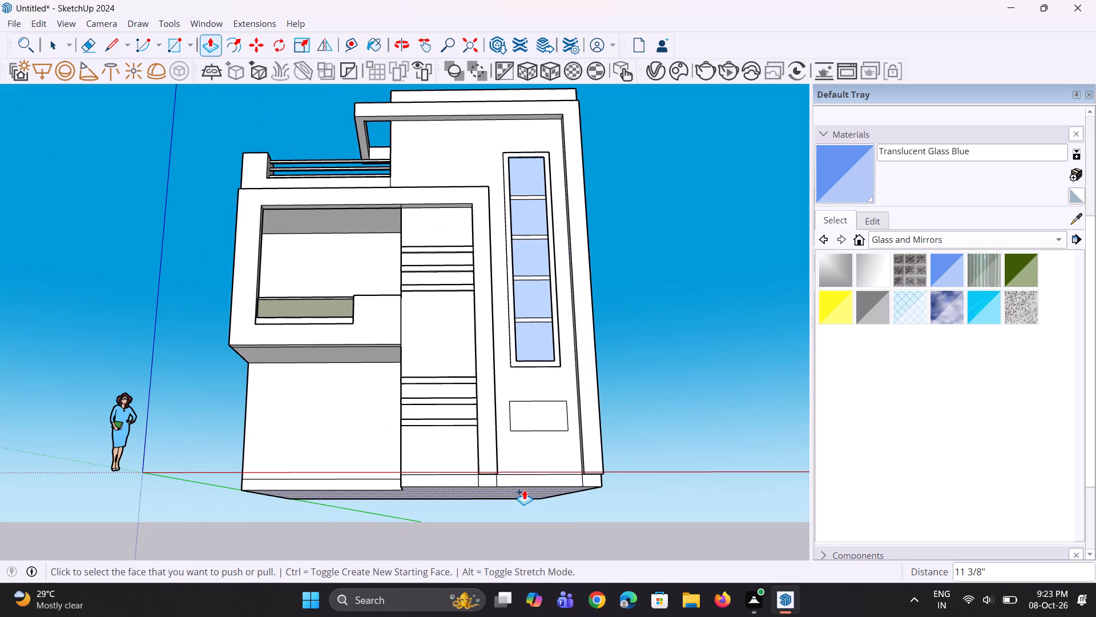
{"action": "left_click", "coordinate": [524, 490]}
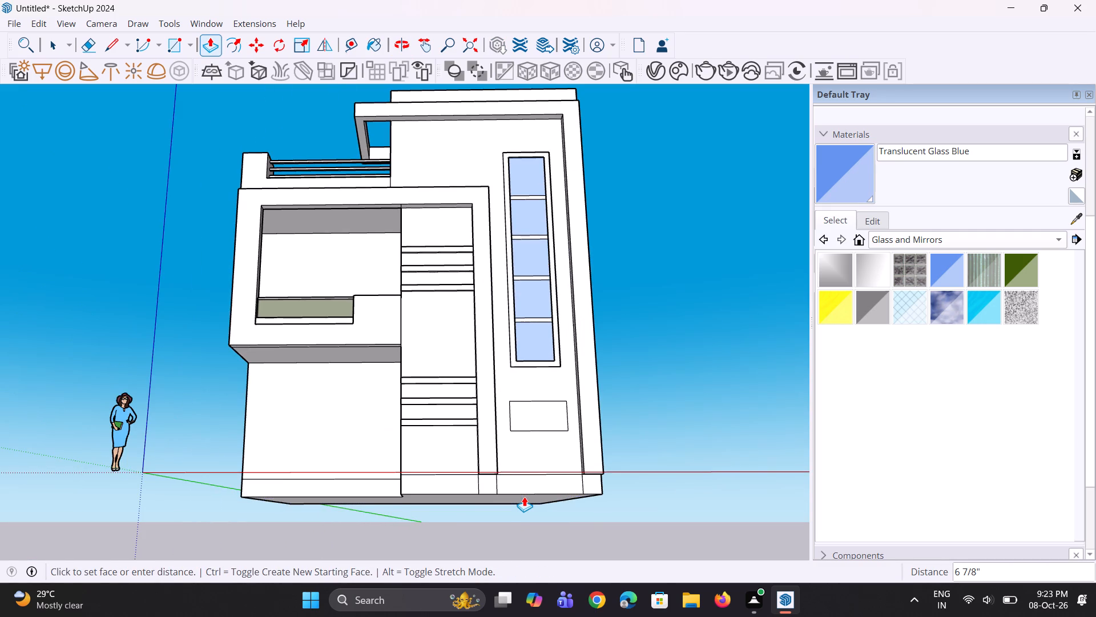
{"action": "left_click", "coordinate": [522, 494]}
Erase the short vertical line on the base band beneath the balcony-side edge of the column.
{"action": "middle_click_drag", "start_coordinate": [535, 445], "coordinate": [531, 475]}
{"action": "scroll", "coordinate": [508, 483], "scroll_direction": "up", "scroll_amount": 5}
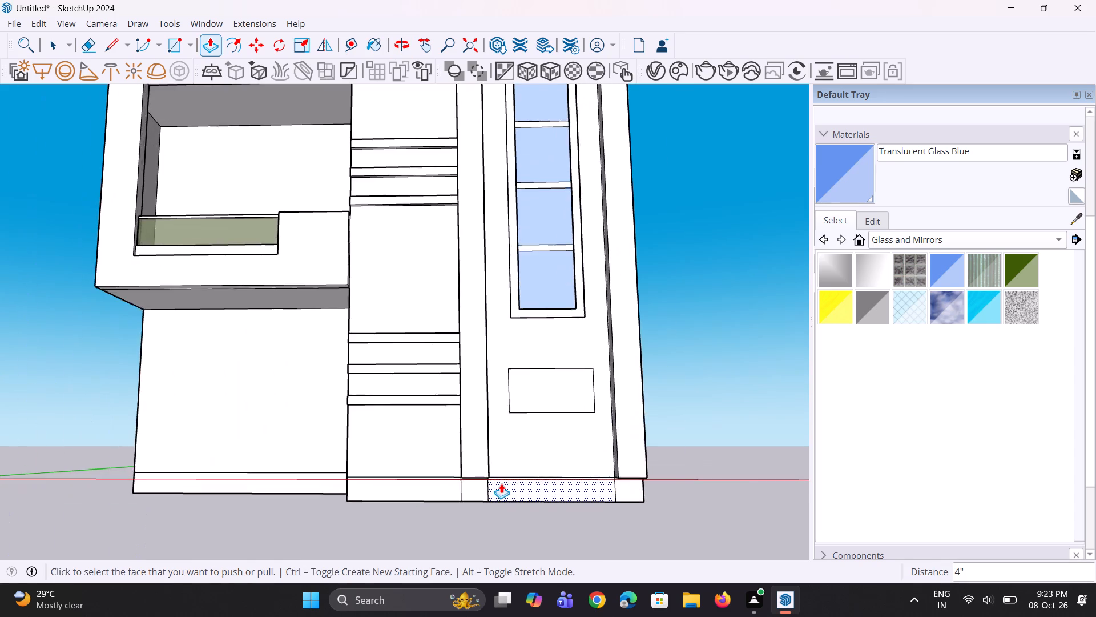
{"action": "scroll", "coordinate": [501, 483], "scroll_direction": "up", "scroll_amount": 5}
{"action": "key", "text": "e"}
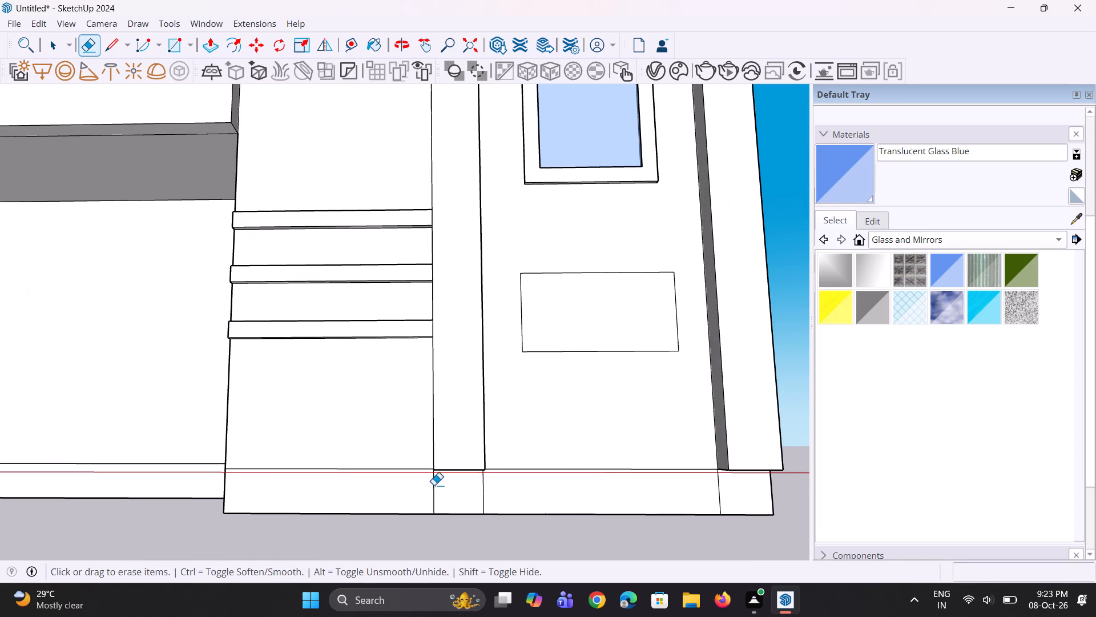
{"action": "left_click", "coordinate": [434, 485]}
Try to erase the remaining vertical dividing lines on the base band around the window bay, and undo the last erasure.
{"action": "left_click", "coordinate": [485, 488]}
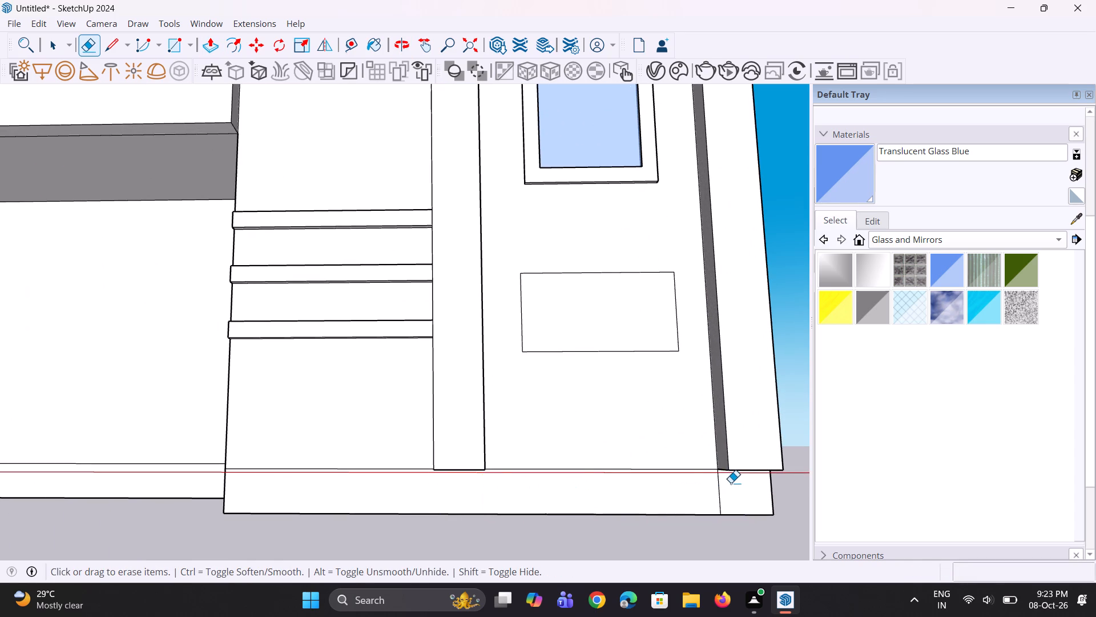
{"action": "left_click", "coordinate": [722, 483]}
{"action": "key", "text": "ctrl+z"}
Pull the base band face beneath the window bay outward to form a projecting block between the two columns.
{"action": "middle_click_drag", "start_coordinate": [652, 495], "coordinate": [598, 589]}
{"action": "key", "text": "space"}
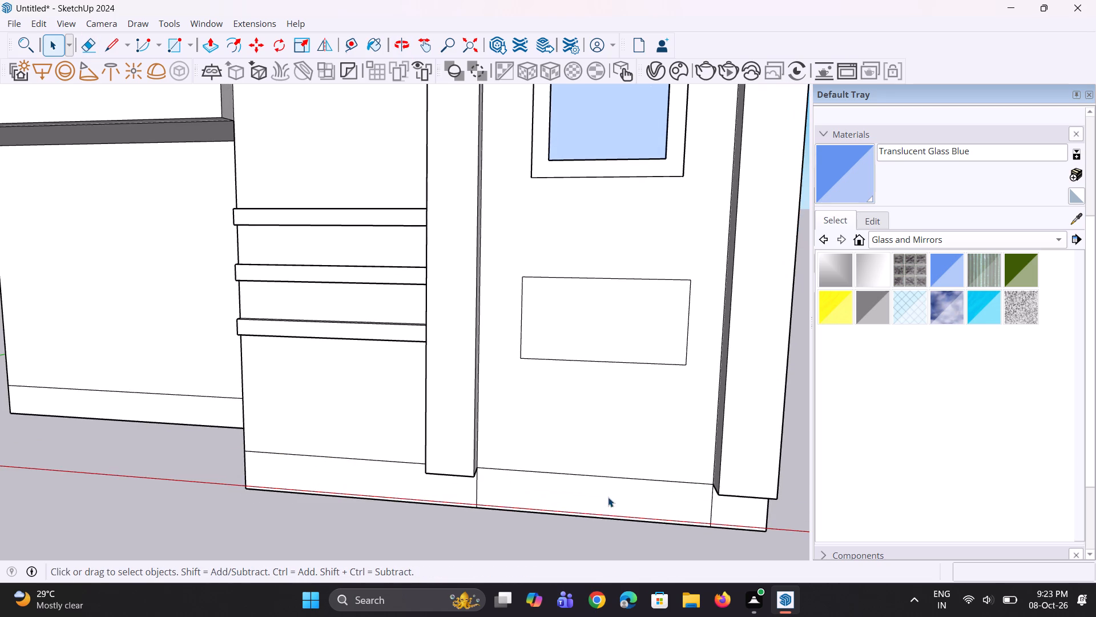
{"action": "scroll", "coordinate": [608, 497], "scroll_direction": "down", "scroll_amount": 6}
{"action": "middle_click_drag", "start_coordinate": [608, 485], "coordinate": [519, 538]}
{"action": "scroll", "coordinate": [519, 514], "scroll_direction": "up", "scroll_amount": 2}
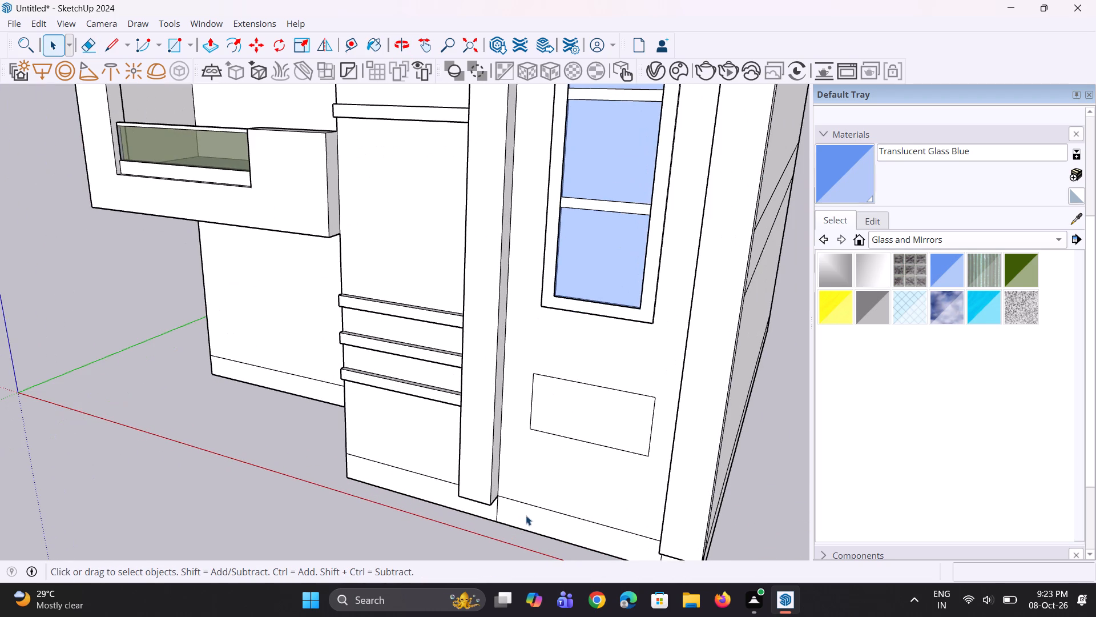
{"action": "key", "text": "p"}
{"action": "left_click", "coordinate": [538, 527]}
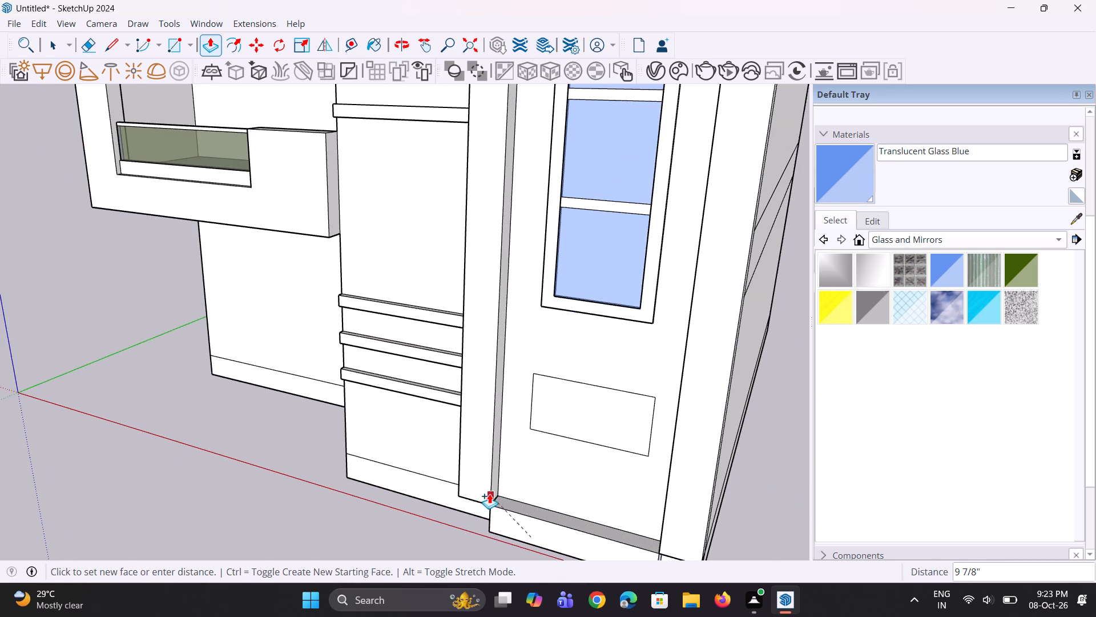
{"action": "left_click", "coordinate": [480, 490]}
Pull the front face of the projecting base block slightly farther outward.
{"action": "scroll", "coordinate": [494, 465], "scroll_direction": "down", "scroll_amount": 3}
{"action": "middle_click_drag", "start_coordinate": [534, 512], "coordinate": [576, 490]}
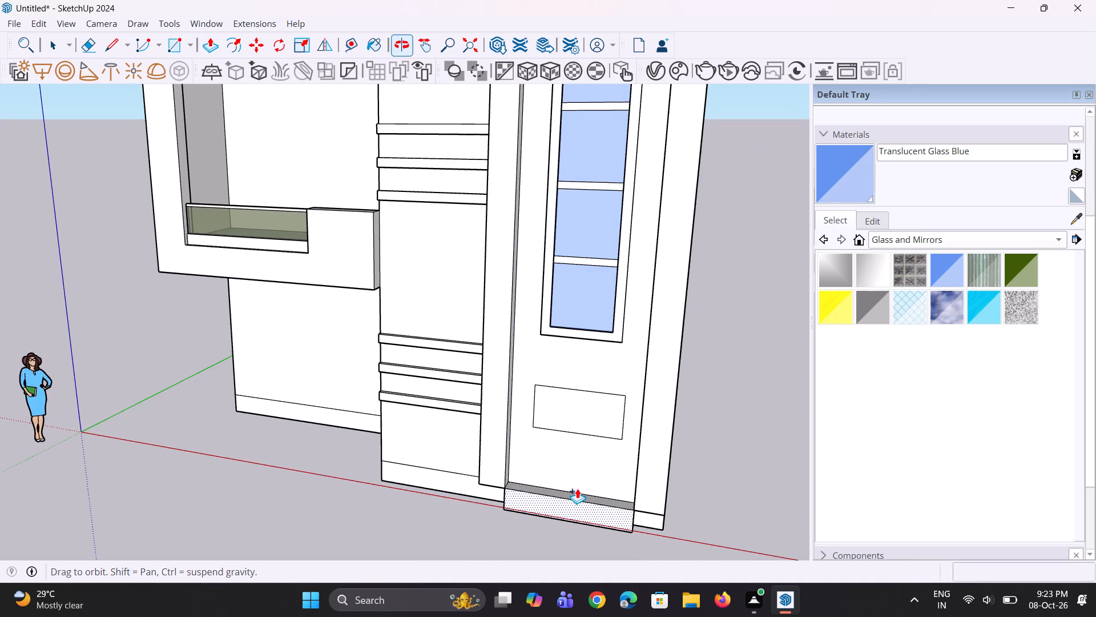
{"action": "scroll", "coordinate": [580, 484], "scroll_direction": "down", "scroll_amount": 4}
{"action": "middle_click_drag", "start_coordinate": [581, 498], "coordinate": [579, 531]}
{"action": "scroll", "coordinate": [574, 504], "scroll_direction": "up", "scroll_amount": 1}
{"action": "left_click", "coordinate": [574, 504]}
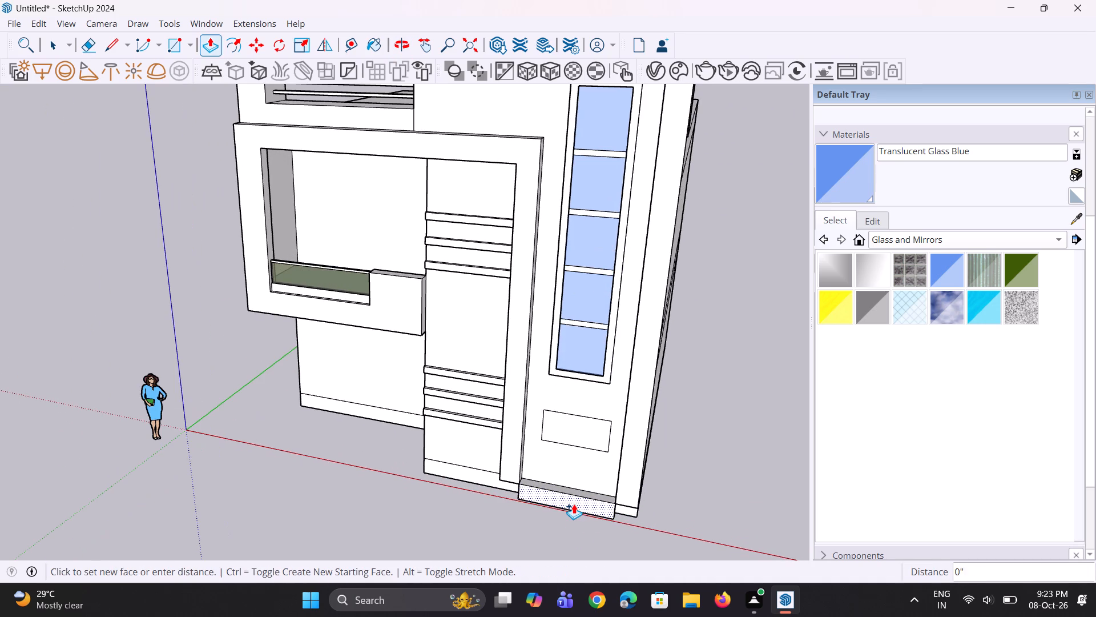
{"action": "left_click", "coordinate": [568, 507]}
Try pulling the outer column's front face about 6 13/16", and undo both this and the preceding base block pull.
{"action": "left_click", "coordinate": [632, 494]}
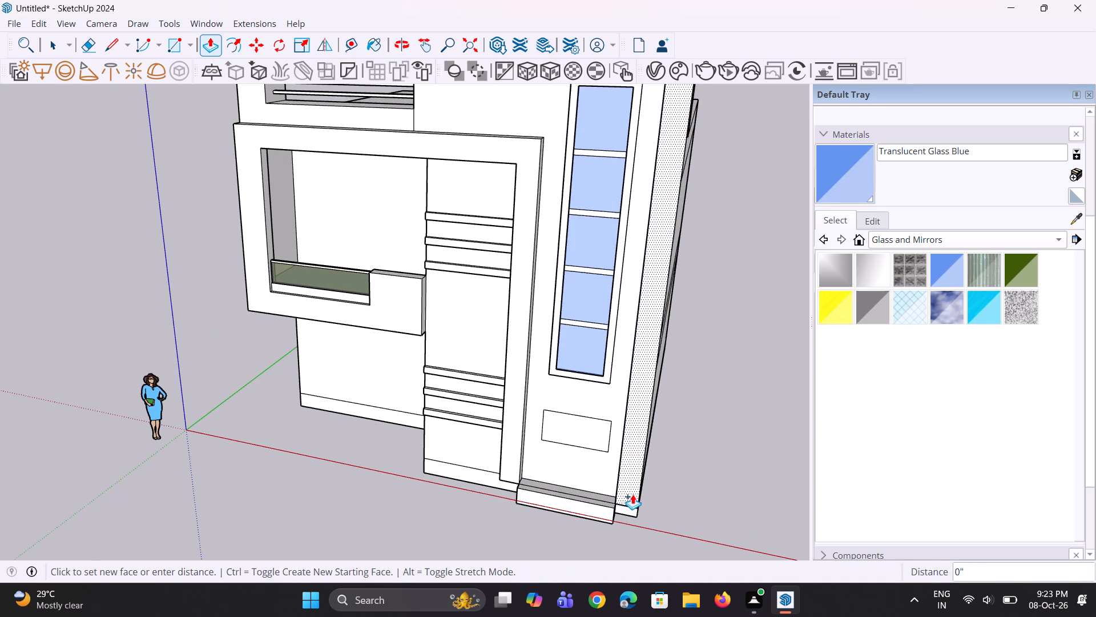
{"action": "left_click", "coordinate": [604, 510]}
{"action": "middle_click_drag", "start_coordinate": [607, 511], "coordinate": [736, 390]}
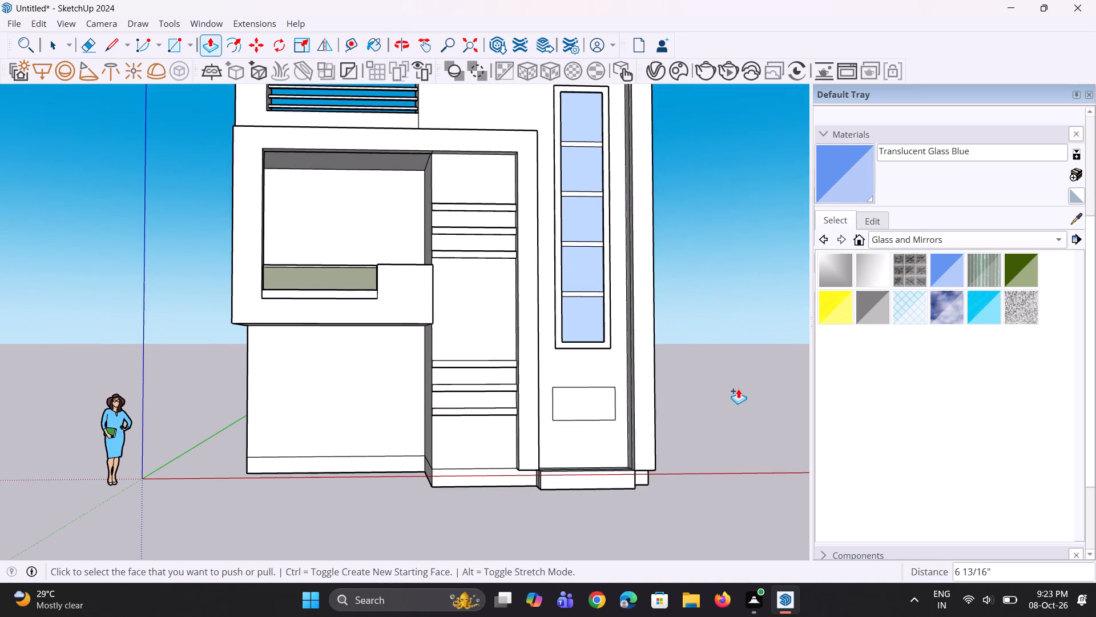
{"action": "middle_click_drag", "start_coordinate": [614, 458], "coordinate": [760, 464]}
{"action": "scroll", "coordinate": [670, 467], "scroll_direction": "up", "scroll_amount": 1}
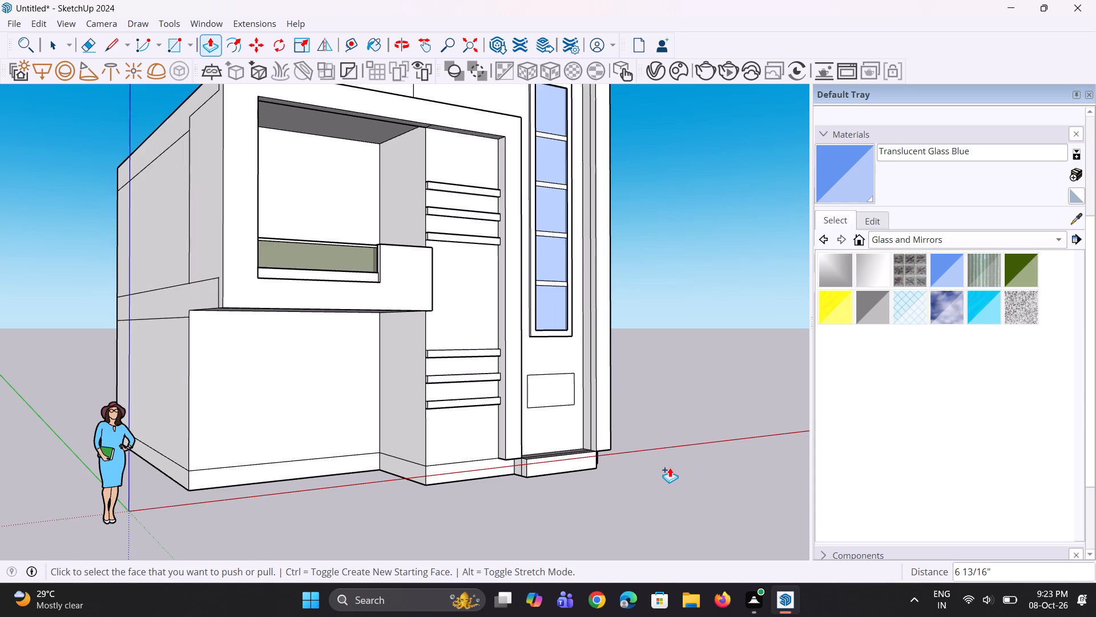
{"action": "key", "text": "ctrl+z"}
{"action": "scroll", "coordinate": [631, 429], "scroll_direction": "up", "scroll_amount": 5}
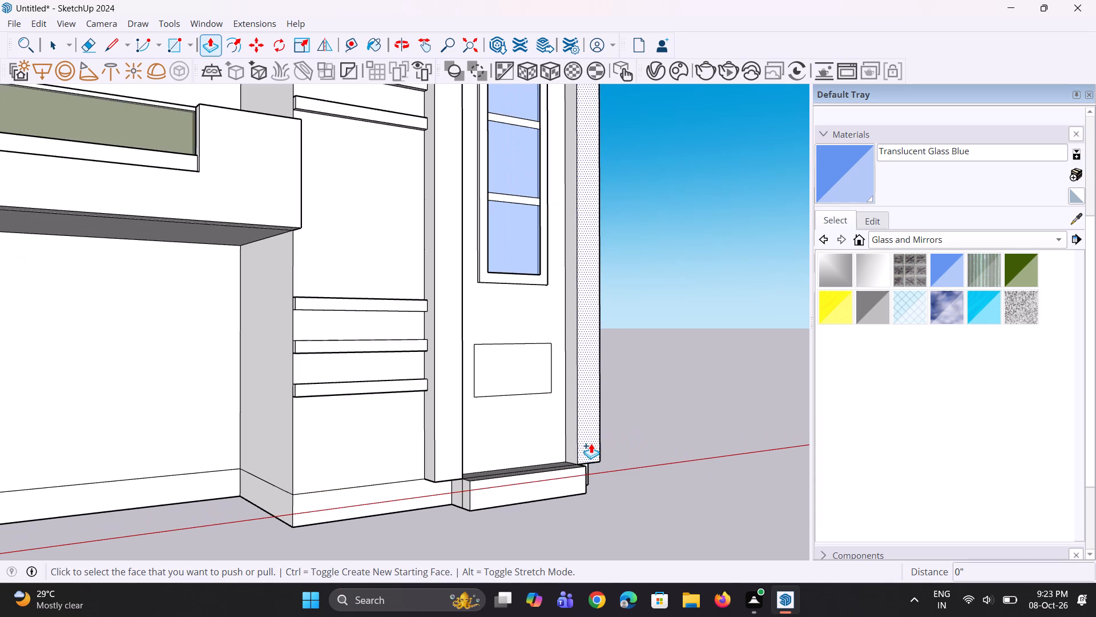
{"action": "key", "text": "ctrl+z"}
Pull the front face of the projecting base block outward about 5 15/16".
{"action": "left_click", "coordinate": [555, 479]}
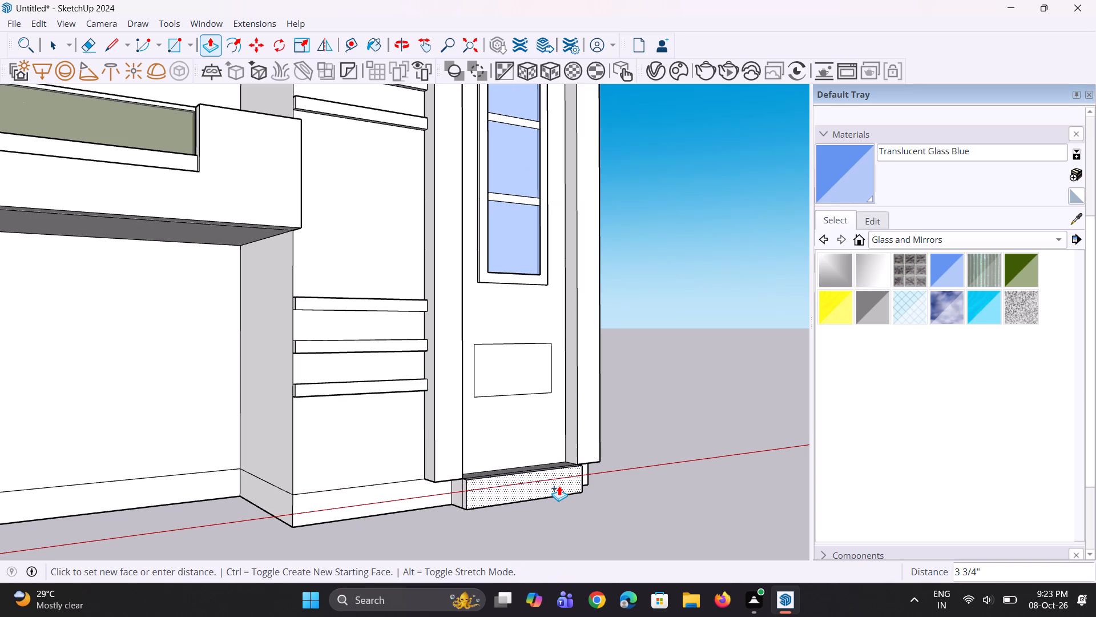
{"action": "left_click", "coordinate": [561, 487]}
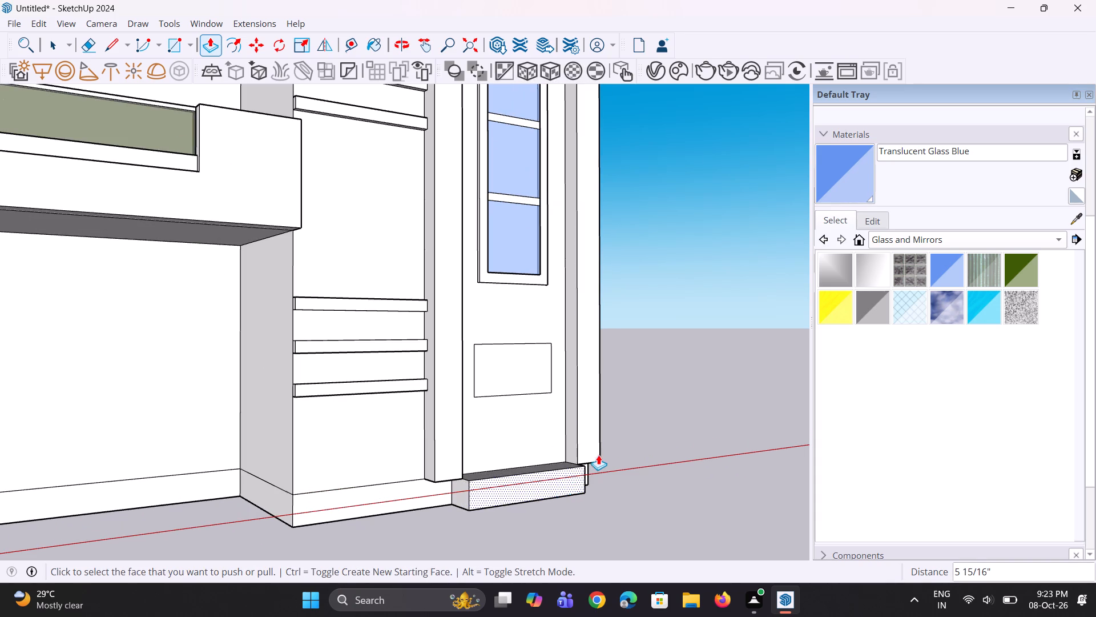
Extend the undersides of both columns flanking the window bay down about 1' 3 3/8" to the bottom of the base.
{"action": "middle_click_drag", "start_coordinate": [572, 472], "coordinate": [586, 254]}
{"action": "scroll", "coordinate": [460, 446], "scroll_direction": "up", "scroll_amount": 3}
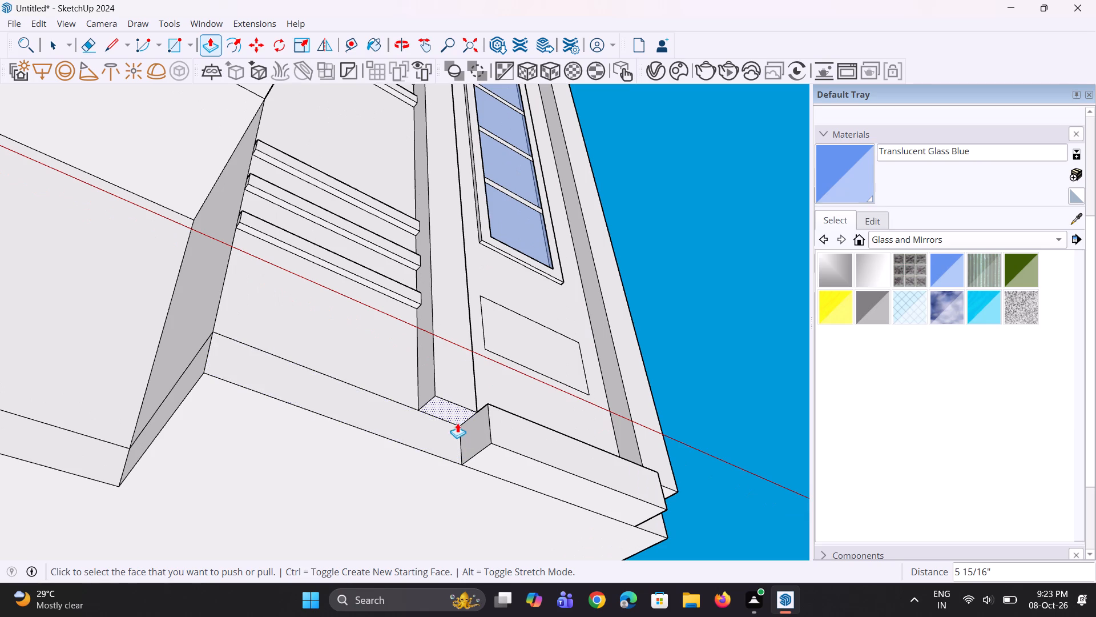
{"action": "left_click", "coordinate": [454, 416]}
{"action": "left_click", "coordinate": [506, 456]}
{"action": "scroll", "coordinate": [464, 462], "scroll_direction": "down", "scroll_amount": 2}
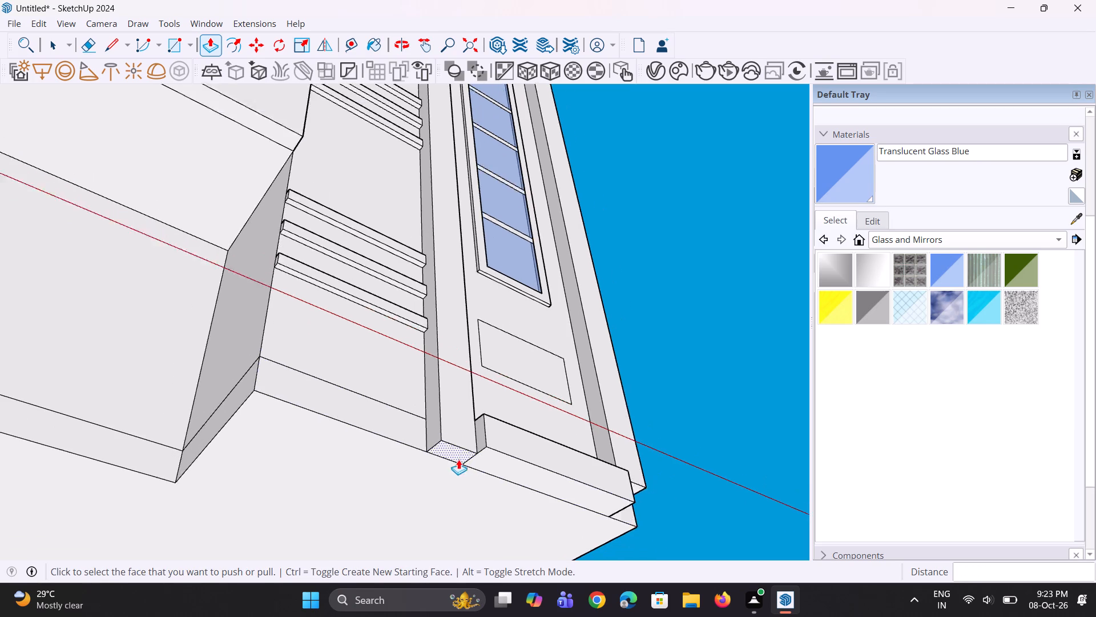
{"action": "scroll", "coordinate": [458, 459], "scroll_direction": "down", "scroll_amount": 5}
{"action": "middle_click_drag", "start_coordinate": [559, 451], "coordinate": [426, 393]}
{"action": "scroll", "coordinate": [628, 417], "scroll_direction": "up", "scroll_amount": 3}
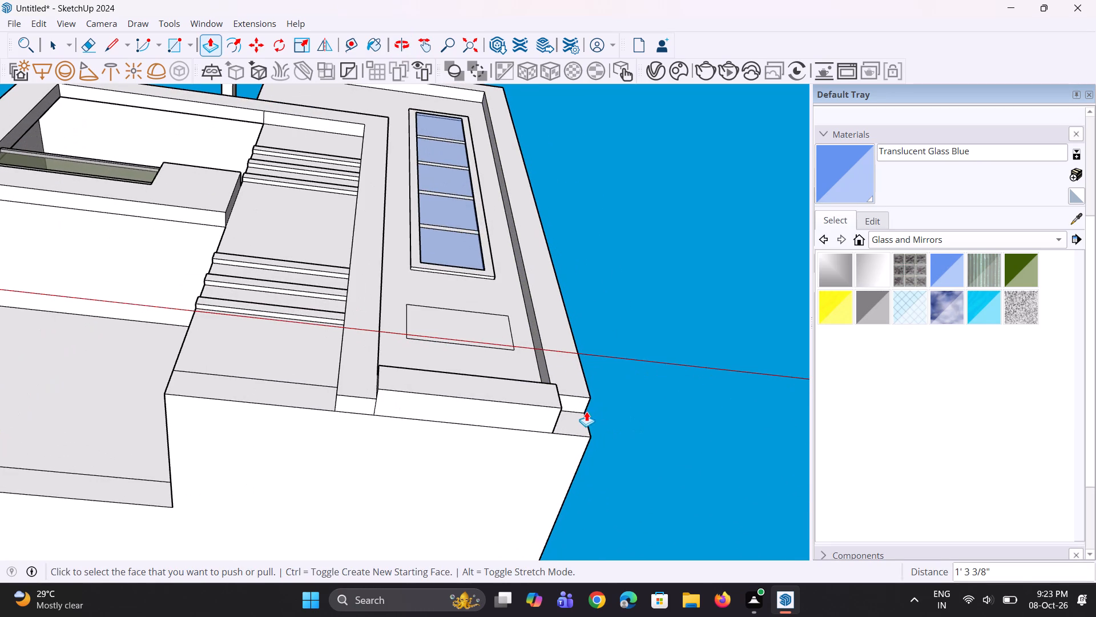
{"action": "left_click", "coordinate": [580, 408]}
{"action": "left_click", "coordinate": [538, 426]}
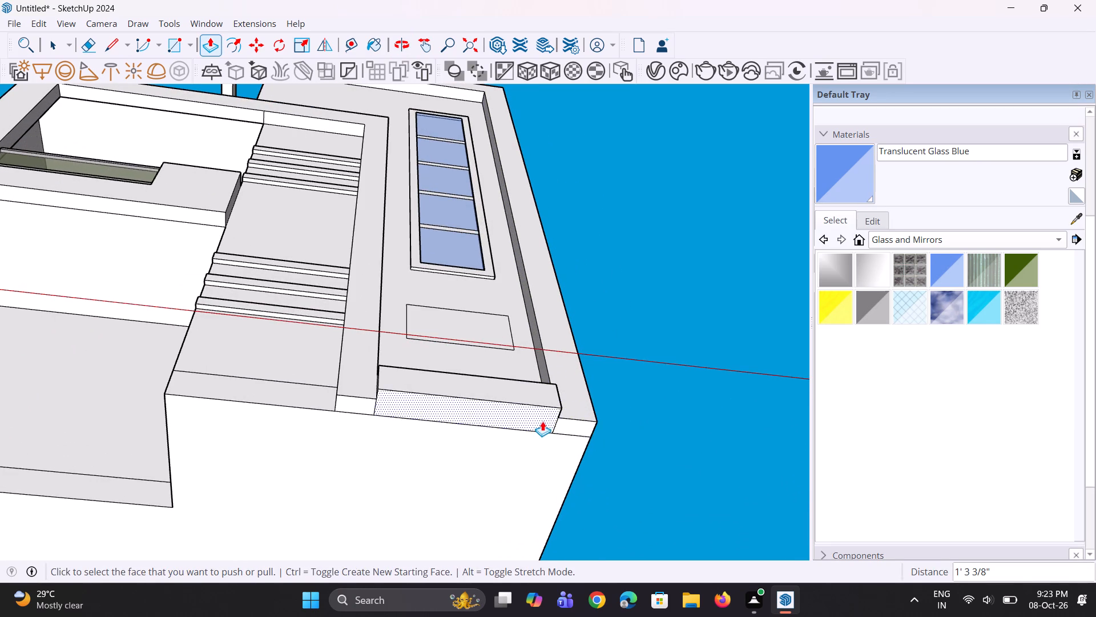
Examine the extended columns, the projecting base block and the overall facade from several angles.
{"action": "scroll", "coordinate": [542, 421], "scroll_direction": "down", "scroll_amount": 4}
{"action": "middle_click_drag", "start_coordinate": [550, 434], "coordinate": [514, 524]}
{"action": "scroll", "coordinate": [521, 451], "scroll_direction": "down", "scroll_amount": 7}
{"action": "middle_click_drag", "start_coordinate": [529, 422], "coordinate": [509, 547]}
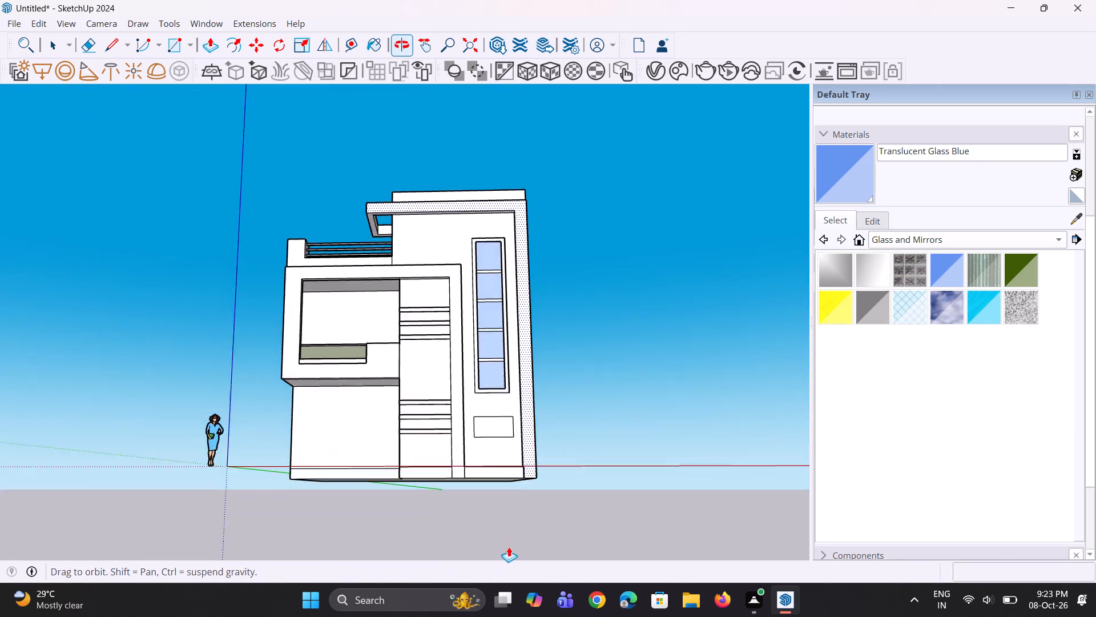
{"action": "scroll", "coordinate": [507, 547], "scroll_direction": "down", "scroll_amount": 1}
{"action": "middle_click_drag", "start_coordinate": [509, 547], "coordinate": [507, 547]}
{"action": "middle_click_drag", "start_coordinate": [485, 430], "coordinate": [477, 591]}
{"action": "scroll", "coordinate": [510, 400], "scroll_direction": "up", "scroll_amount": 7}
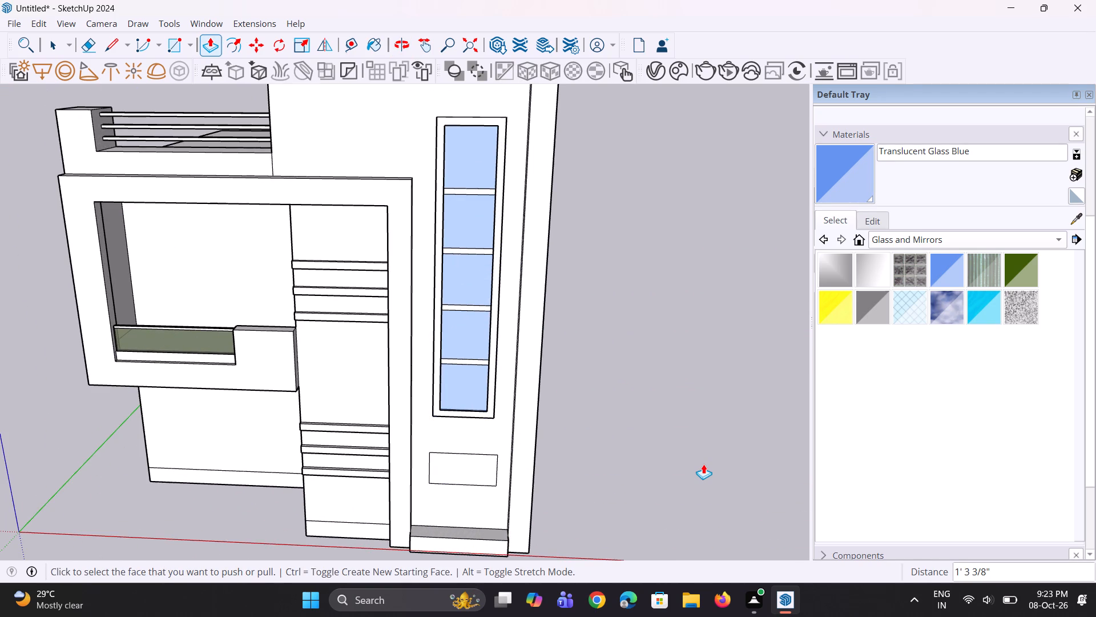
Offset the edges of the projecting base block's top face inward about 2 7/16".
{"action": "scroll", "coordinate": [545, 387], "scroll_direction": "down", "scroll_amount": 2}
{"action": "middle_click_drag", "start_coordinate": [605, 396], "coordinate": [470, 524]}
{"action": "scroll", "coordinate": [441, 520], "scroll_direction": "up", "scroll_amount": 9}
{"action": "middle_click_drag", "start_coordinate": [477, 532], "coordinate": [485, 537]}
{"action": "scroll", "coordinate": [457, 497], "scroll_direction": "up", "scroll_amount": 3}
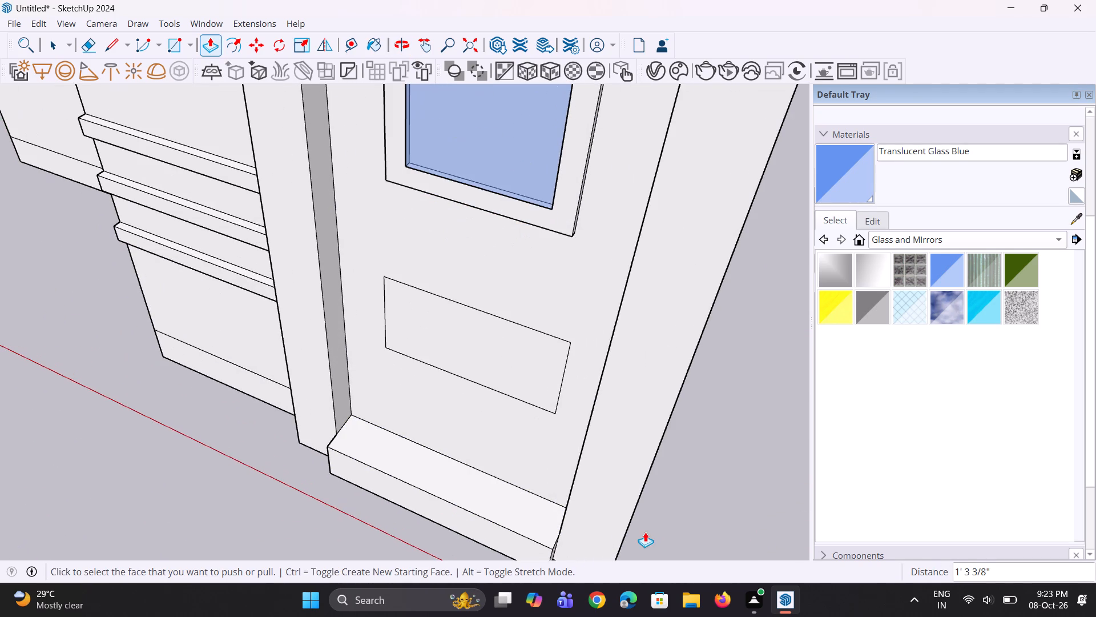
{"action": "key", "text": "space"}
{"action": "left_click", "coordinate": [505, 510]}
{"action": "key", "text": "f"}
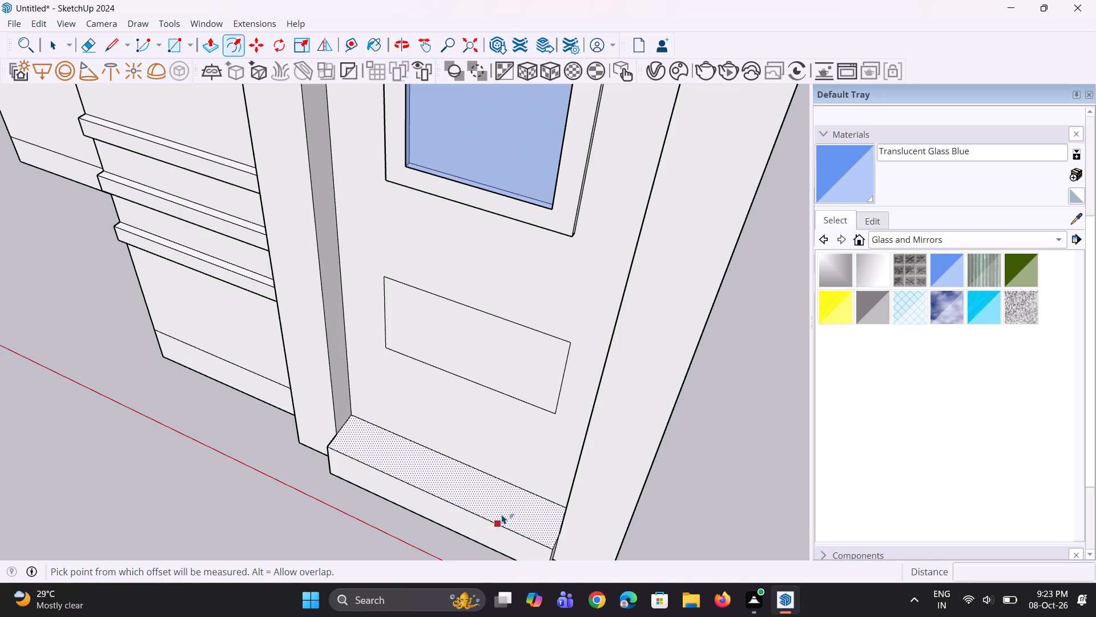
{"action": "left_click", "coordinate": [502, 514]}
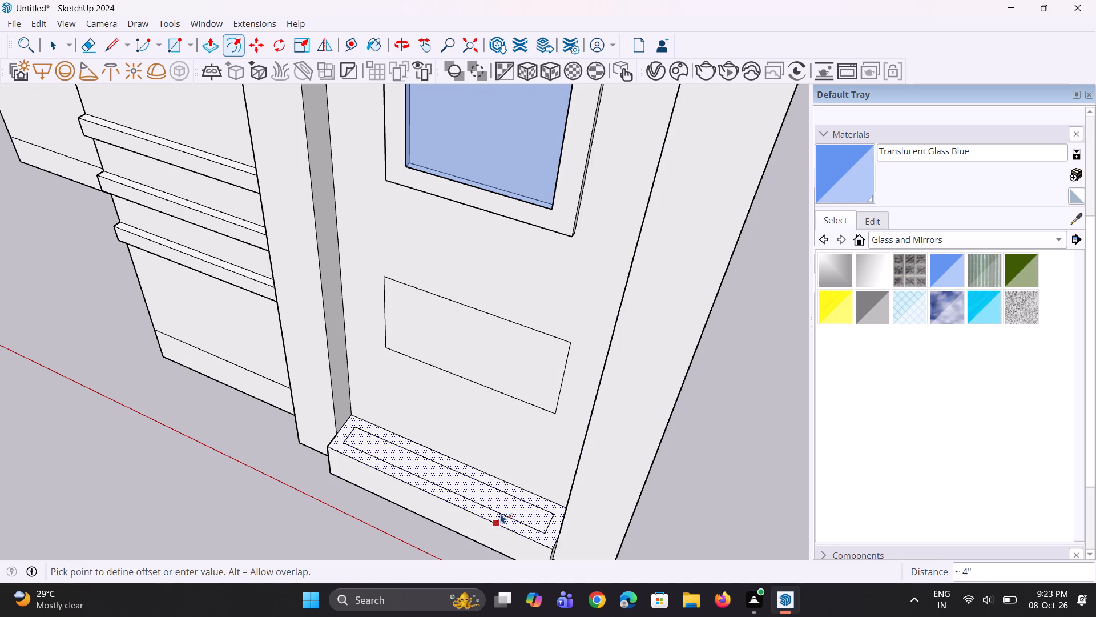
{"action": "left_click", "coordinate": [497, 517]}
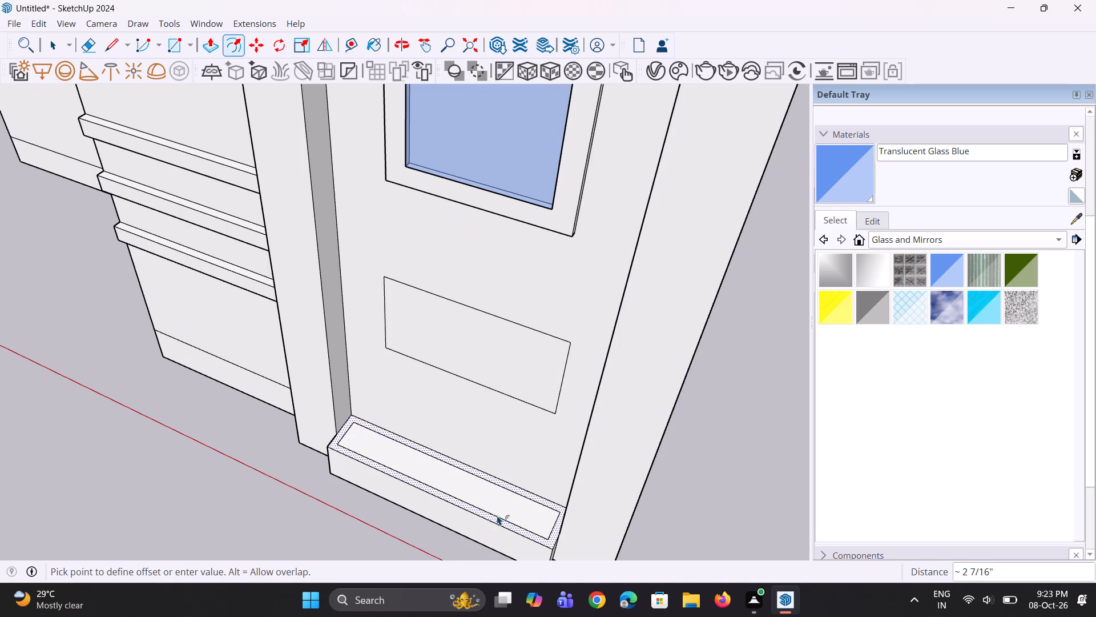
Push the inset top face of the projecting base block down 8 1/4" to hollow it out as a planter.
{"action": "middle_click_drag", "start_coordinate": [542, 510], "coordinate": [618, 511]}
{"action": "key", "text": "space"}
{"action": "key", "text": "space"}
{"action": "left_click", "coordinate": [557, 487]}
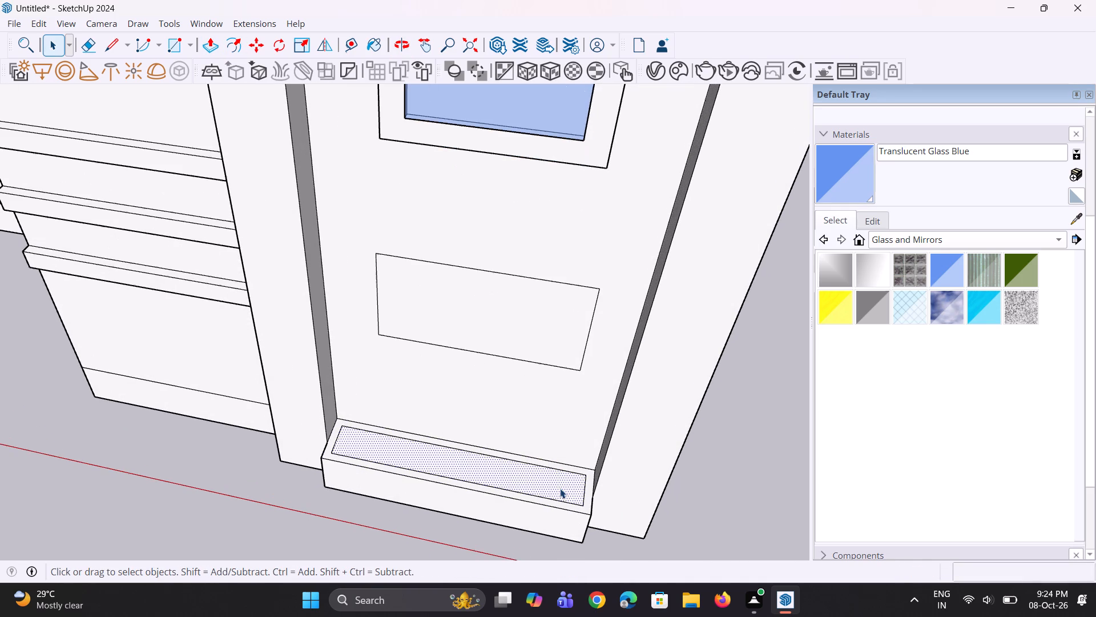
{"action": "scroll", "coordinate": [560, 488], "scroll_direction": "up", "scroll_amount": 1}
{"action": "key", "text": "p"}
{"action": "left_click", "coordinate": [579, 497]}
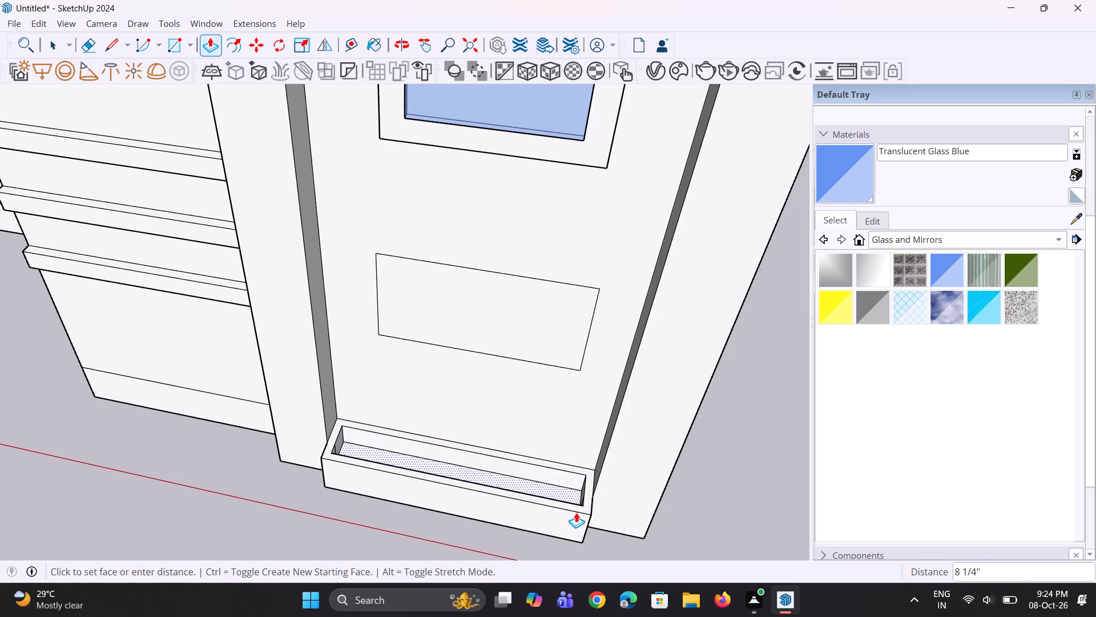
{"action": "left_click", "coordinate": [576, 512]}
Push the underside of the projecting planter block up 4 3/16".
{"action": "middle_click_drag", "start_coordinate": [562, 517], "coordinate": [656, 469]}
{"action": "scroll", "coordinate": [486, 450], "scroll_direction": "down", "scroll_amount": 3}
{"action": "middle_click_drag", "start_coordinate": [515, 478], "coordinate": [550, 395]}
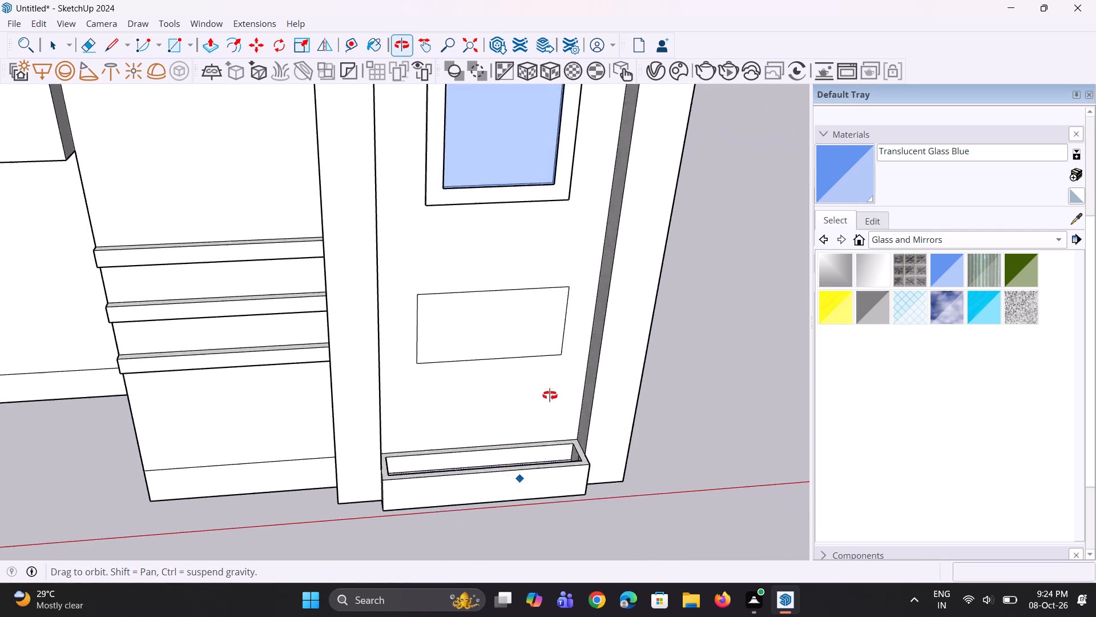
{"action": "middle_click_drag", "start_coordinate": [550, 395], "coordinate": [588, 271]}
{"action": "scroll", "coordinate": [531, 386], "scroll_direction": "down", "scroll_amount": 4}
{"action": "middle_click_drag", "start_coordinate": [567, 462], "coordinate": [578, 289]}
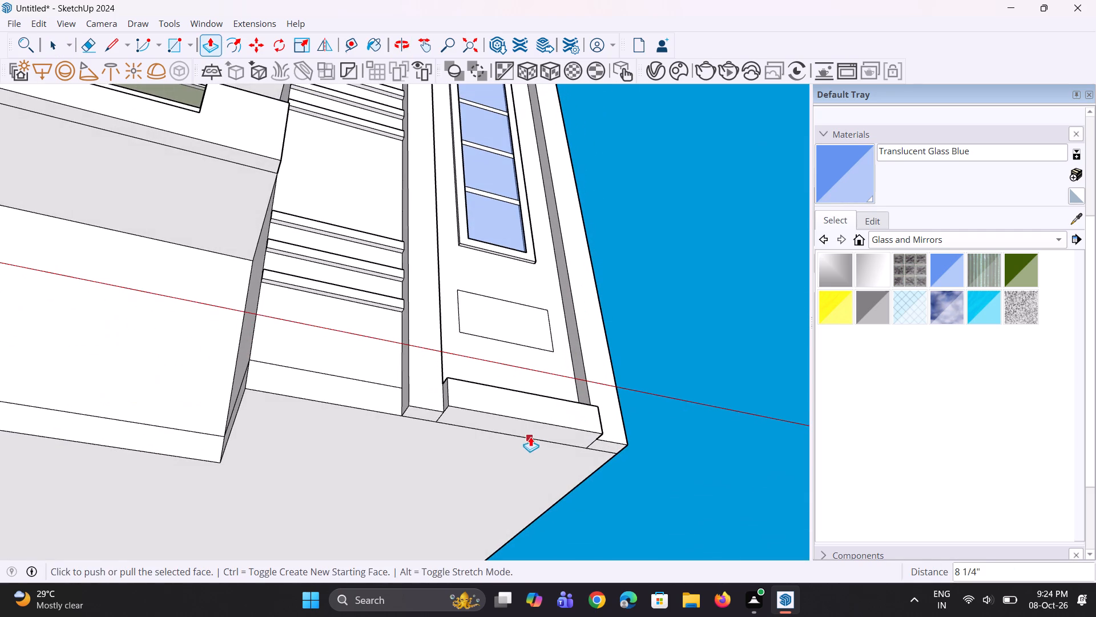
{"action": "left_click", "coordinate": [530, 437]}
{"action": "key", "text": "space"}
{"action": "key", "text": "space"}
{"action": "left_click", "coordinate": [533, 431]}
{"action": "scroll", "coordinate": [535, 431], "scroll_direction": "up", "scroll_amount": 1}
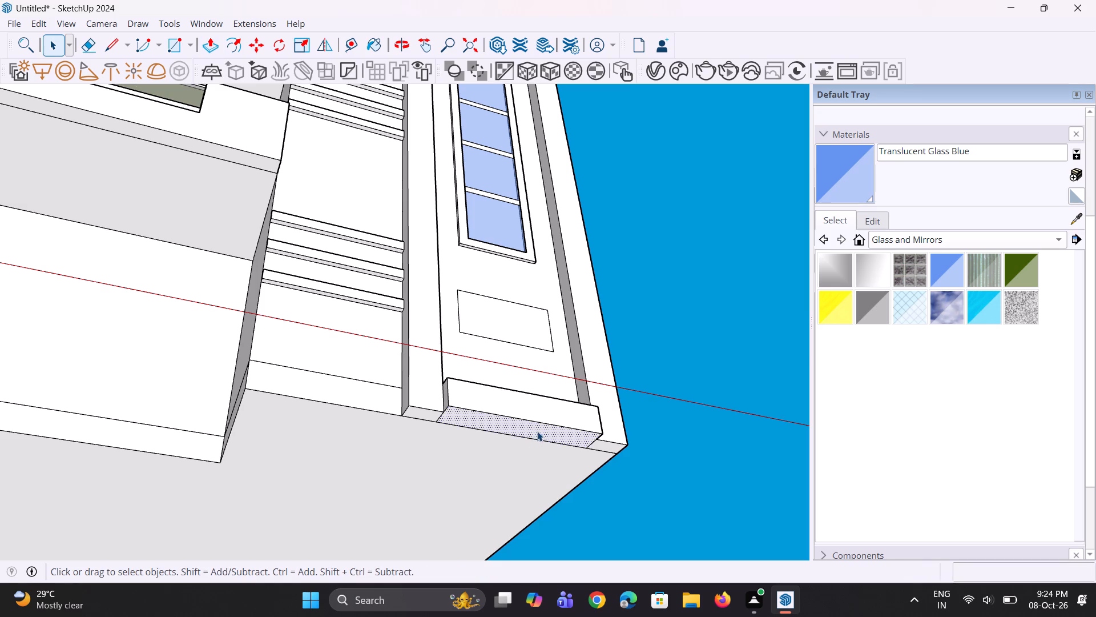
{"action": "scroll", "coordinate": [537, 431], "scroll_direction": "up", "scroll_amount": 1}
{"action": "type", "text": "kp"}
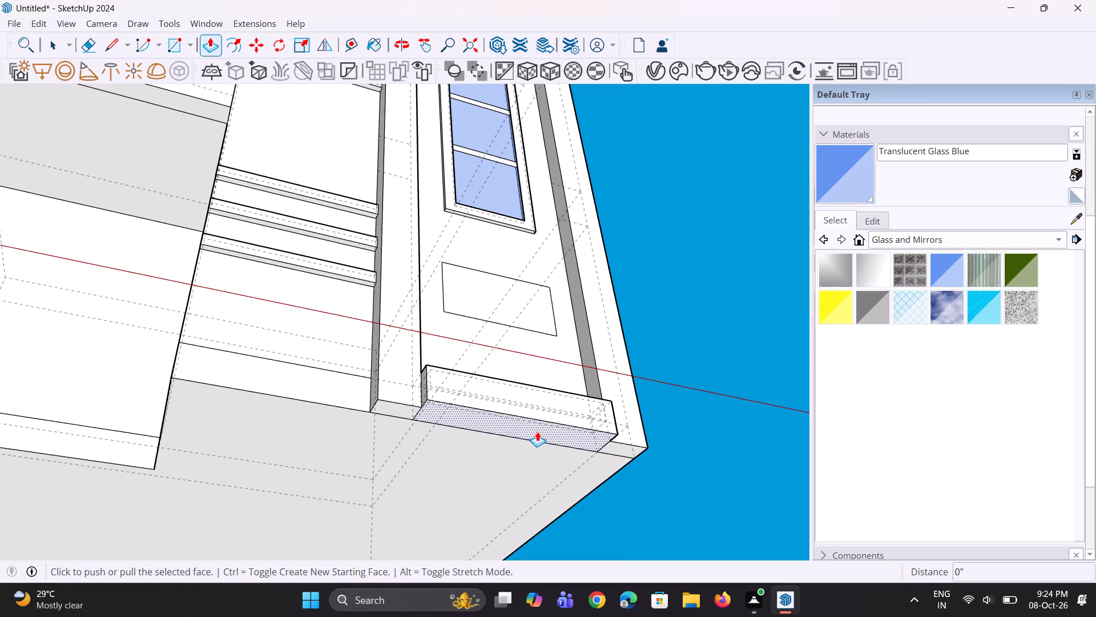
{"action": "key", "text": "k"}
{"action": "left_click", "coordinate": [540, 431]}
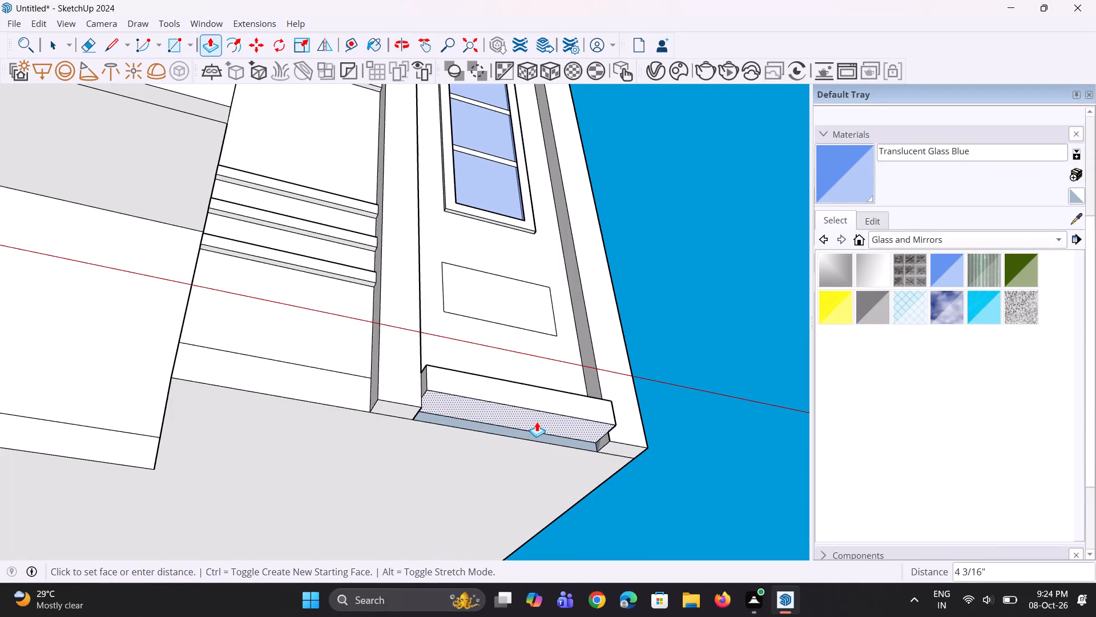
{"action": "left_click", "coordinate": [537, 422]}
Push the building's large underside face up 4 3/16", level with the planter block's underside.
{"action": "key", "text": "space"}
{"action": "key", "text": "space"}
{"action": "left_click", "coordinate": [513, 467]}
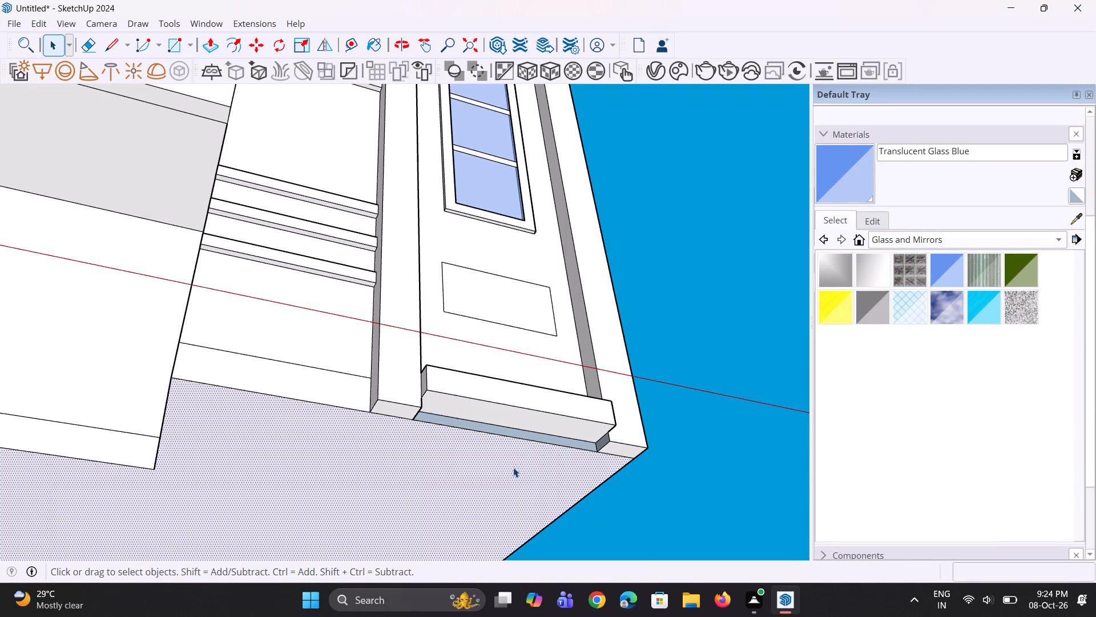
{"action": "key", "text": "p"}
{"action": "left_click", "coordinate": [514, 468]}
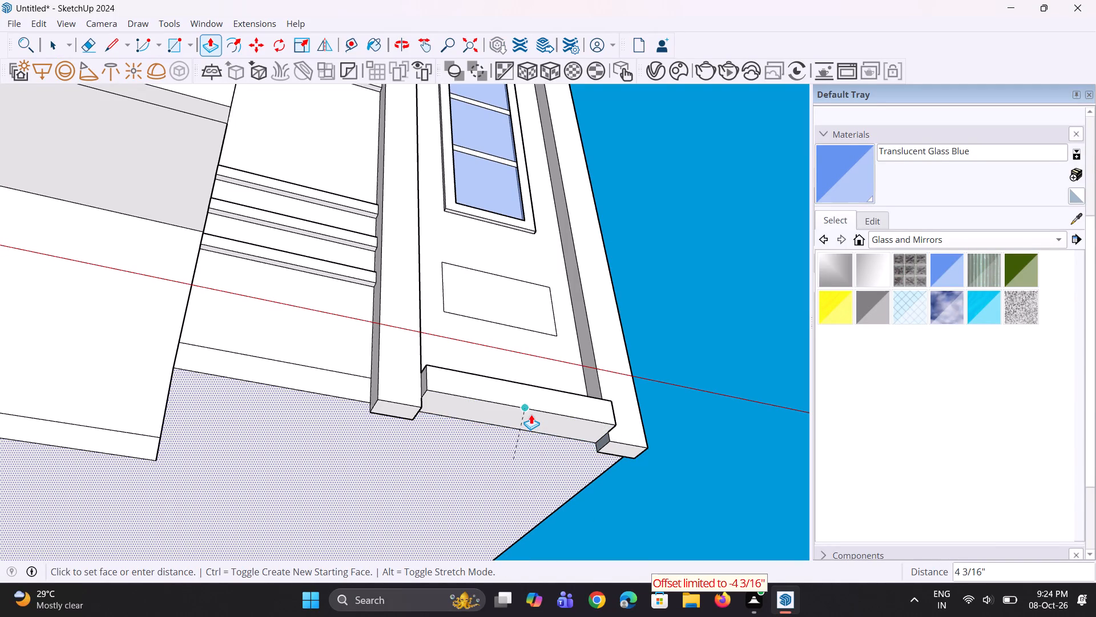
{"action": "left_click", "coordinate": [531, 414]}
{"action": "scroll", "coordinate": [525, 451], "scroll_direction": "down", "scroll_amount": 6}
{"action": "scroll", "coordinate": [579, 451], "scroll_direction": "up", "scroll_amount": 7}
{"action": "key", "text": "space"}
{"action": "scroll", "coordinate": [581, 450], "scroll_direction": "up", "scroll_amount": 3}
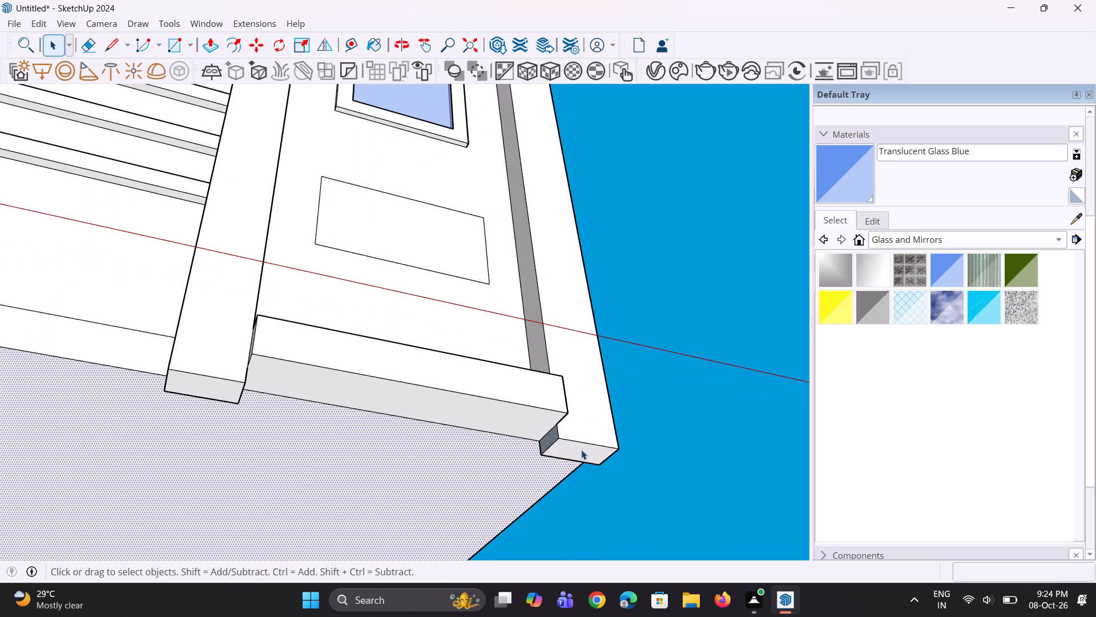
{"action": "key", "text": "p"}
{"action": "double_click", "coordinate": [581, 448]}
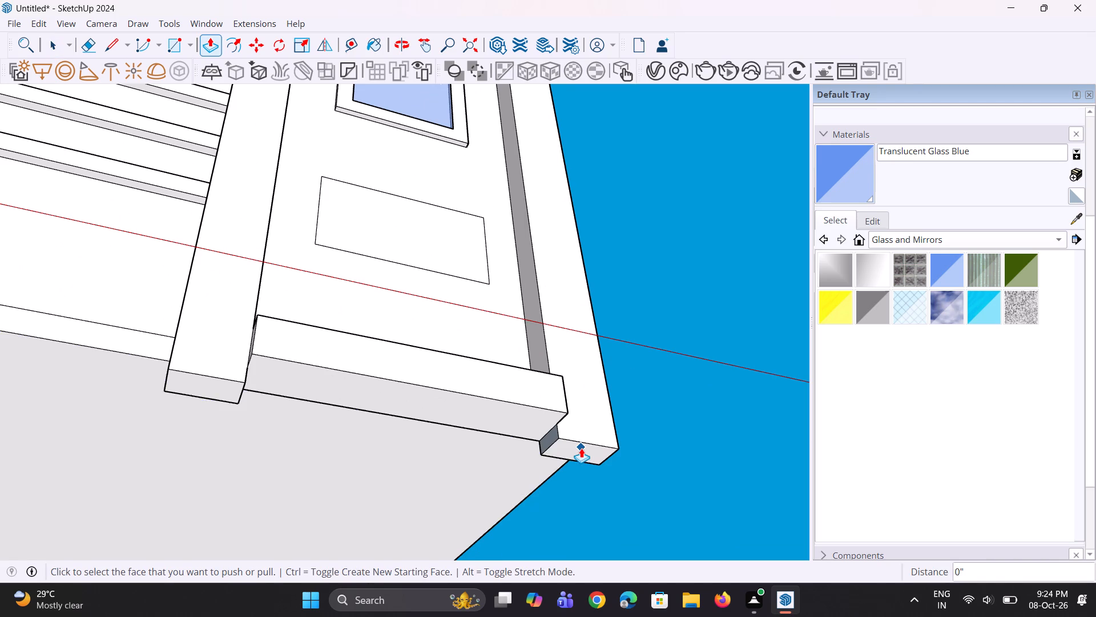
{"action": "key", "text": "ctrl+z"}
Push the undersides of both columns flanking the window bay up by the same 4 3/16".
{"action": "key", "text": "space"}
{"action": "key", "text": "space"}
{"action": "left_click", "coordinate": [581, 452]}
{"action": "key", "text": "p"}
{"action": "double_click", "coordinate": [581, 452]}
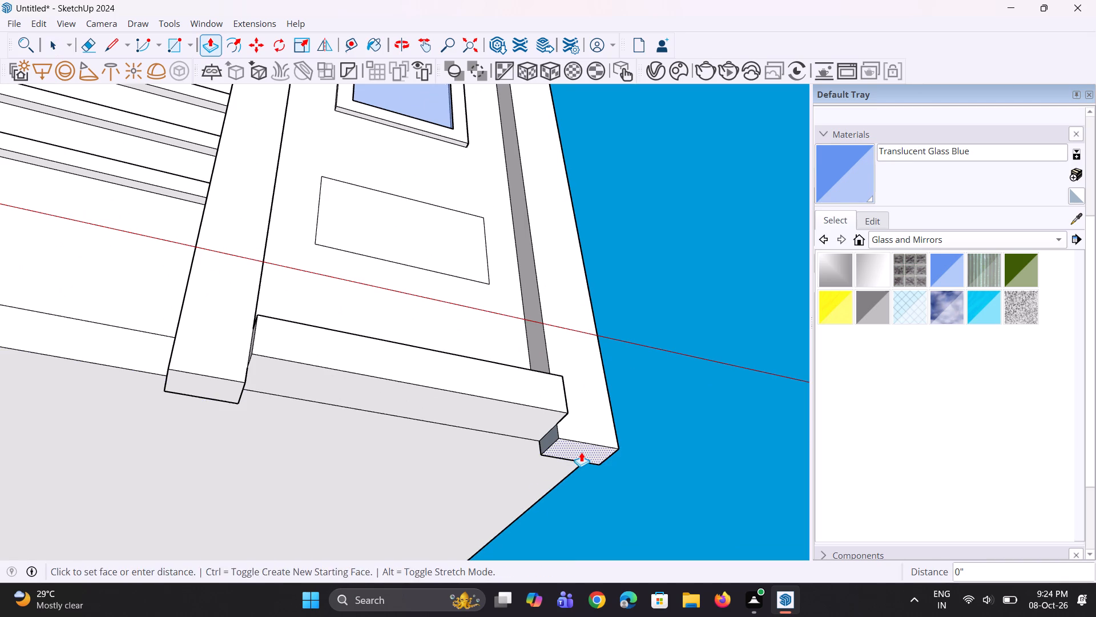
{"action": "key", "text": "space"}
{"action": "key", "text": "space"}
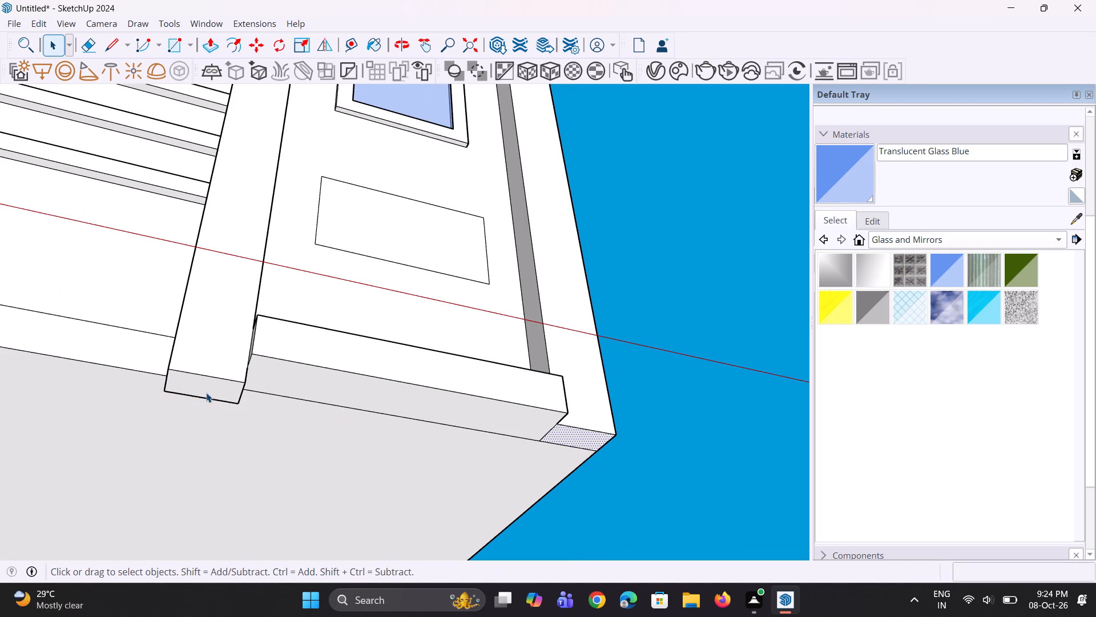
{"action": "left_click", "coordinate": [206, 392]}
{"action": "key", "text": "p"}
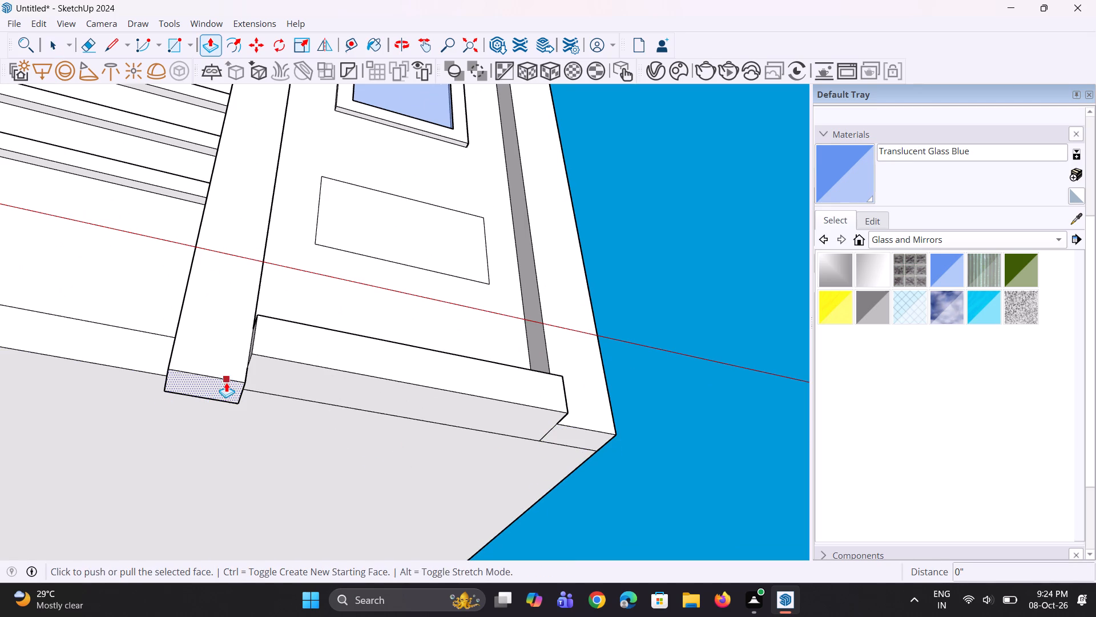
{"action": "double_click", "coordinate": [226, 388]}
Examine the levelled base, the planter block and the columns from the front of the facade.
{"action": "scroll", "coordinate": [331, 374], "scroll_direction": "down", "scroll_amount": 11}
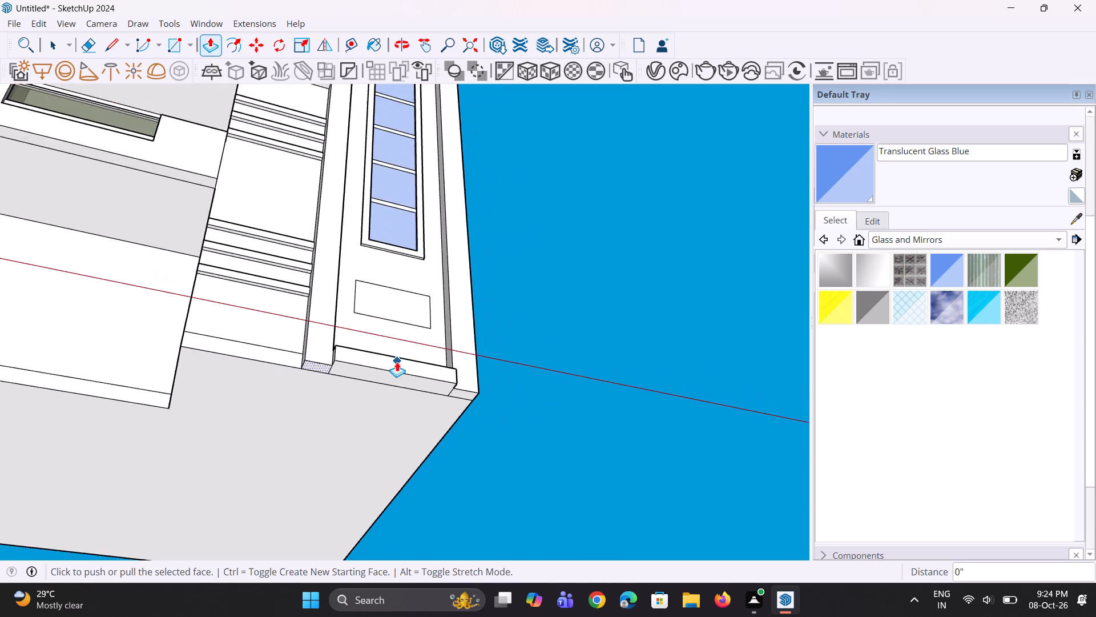
{"action": "scroll", "coordinate": [397, 362], "scroll_direction": "down", "scroll_amount": 2}
{"action": "middle_click_drag", "start_coordinate": [332, 395], "coordinate": [284, 485]}
{"action": "scroll", "coordinate": [314, 450], "scroll_direction": "up", "scroll_amount": 1}
{"action": "scroll", "coordinate": [322, 423], "scroll_direction": "down", "scroll_amount": 4}
{"action": "middle_click_drag", "start_coordinate": [394, 407], "coordinate": [382, 532]}
{"action": "scroll", "coordinate": [382, 532], "scroll_direction": "down", "scroll_amount": 1}
{"action": "middle_click_drag", "start_coordinate": [354, 376], "coordinate": [349, 503]}
{"action": "scroll", "coordinate": [465, 322], "scroll_direction": "up", "scroll_amount": 5}
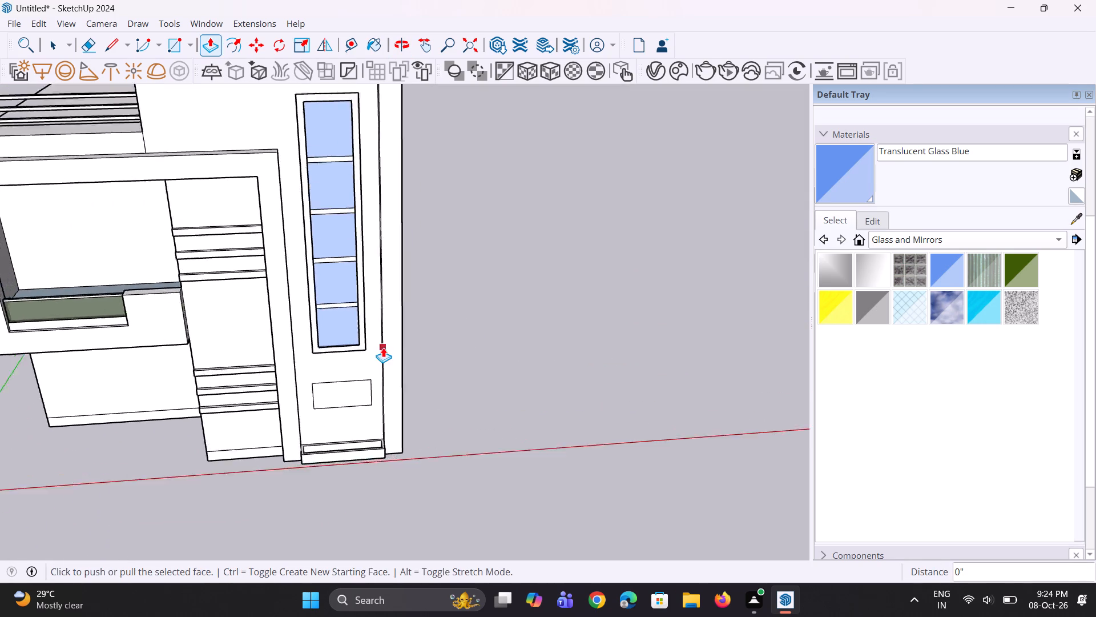
{"action": "scroll", "coordinate": [383, 347], "scroll_direction": "up", "scroll_amount": 1}
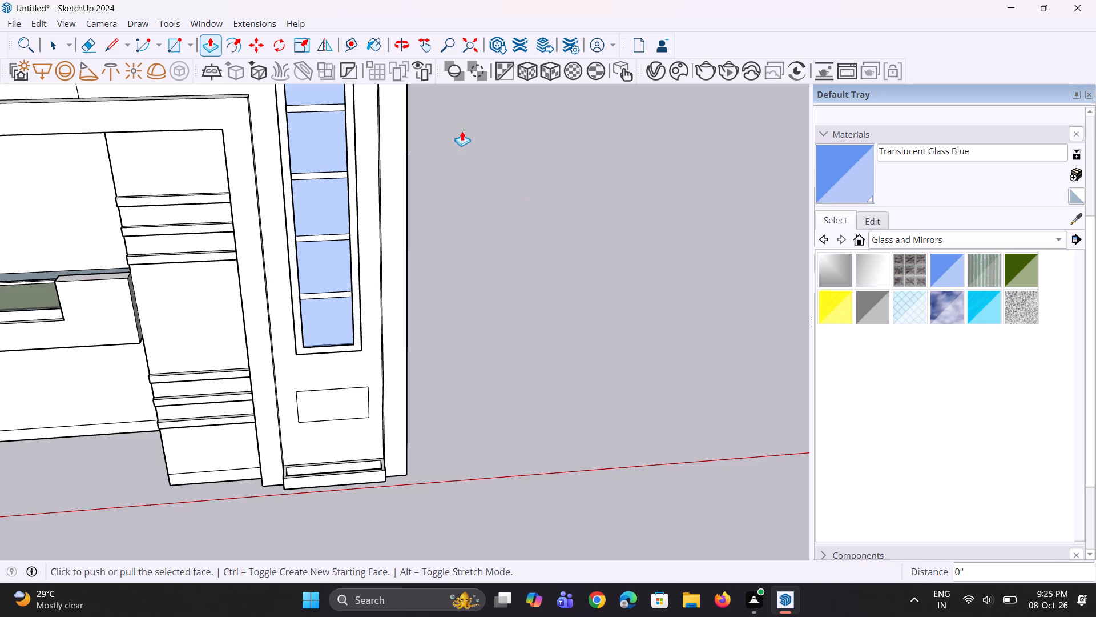
{"action": "scroll", "coordinate": [342, 188], "scroll_direction": "down", "scroll_amount": 4}
{"action": "scroll", "coordinate": [442, 187], "scroll_direction": "down", "scroll_amount": 4}
{"action": "middle_click_drag", "start_coordinate": [279, 0], "coordinate": [100, 118]}
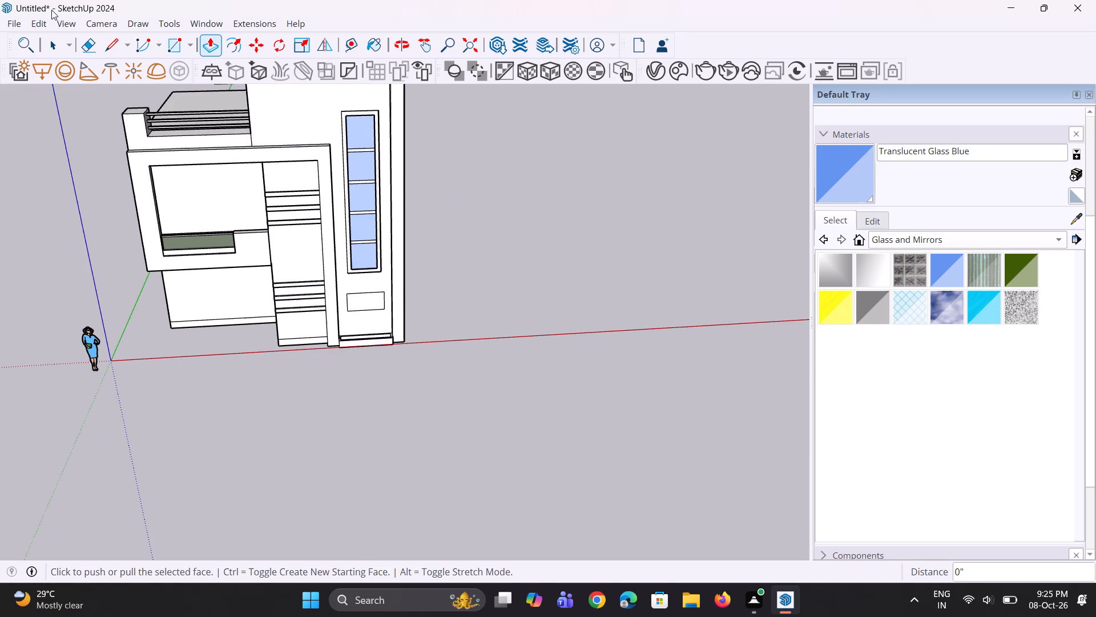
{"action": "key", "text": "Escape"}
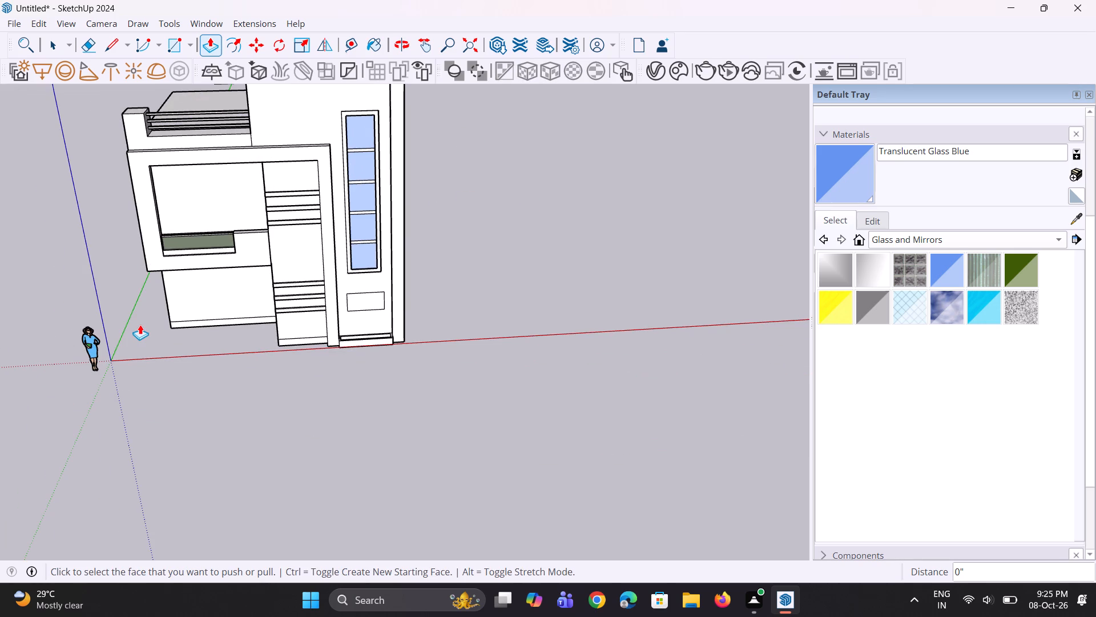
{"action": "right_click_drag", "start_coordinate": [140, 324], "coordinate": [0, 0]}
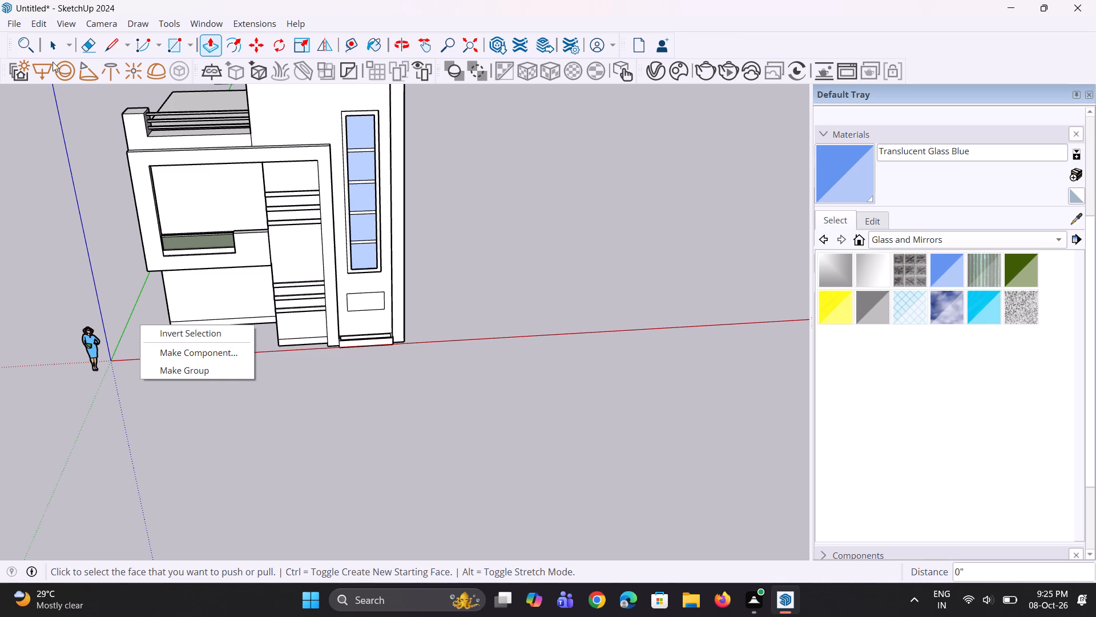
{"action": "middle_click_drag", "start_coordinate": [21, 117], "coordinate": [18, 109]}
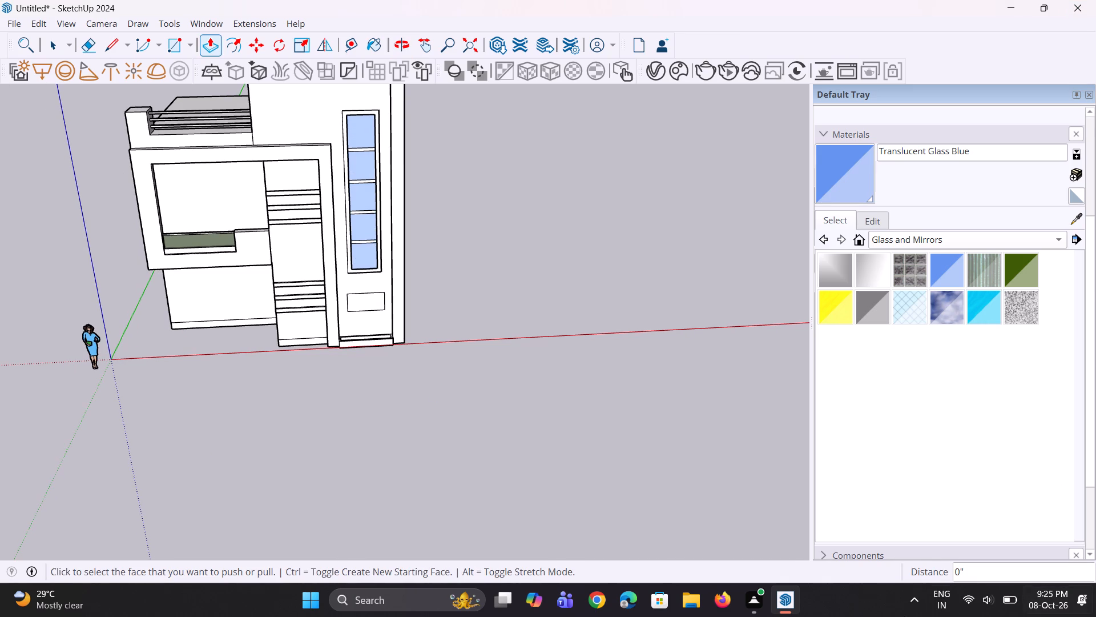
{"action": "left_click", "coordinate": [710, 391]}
Examine the whole building from the front, side, above and below, including the window bay, balcony, railing and base.
{"action": "middle_click_drag", "start_coordinate": [710, 391], "coordinate": [718, 331]}
{"action": "scroll", "coordinate": [561, 362], "scroll_direction": "up", "scroll_amount": 6}
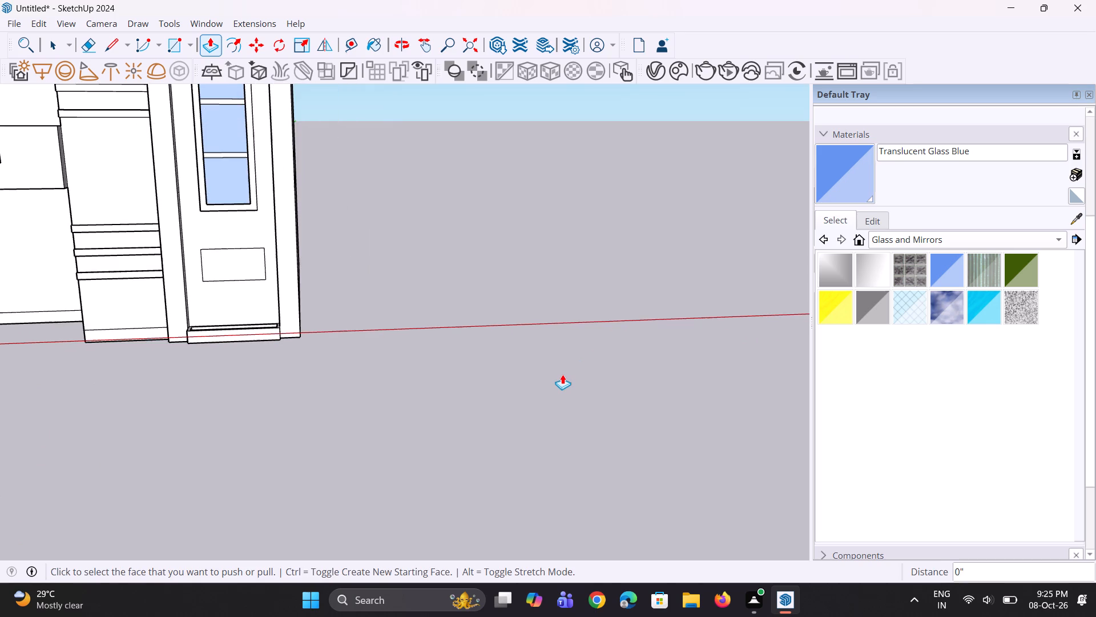
{"action": "key", "text": "space"}
{"action": "key", "text": "space"}
{"action": "scroll", "coordinate": [562, 374], "scroll_direction": "down", "scroll_amount": 11}
{"action": "middle_click_drag", "start_coordinate": [522, 294], "coordinate": [497, 187]}
{"action": "scroll", "coordinate": [470, 179], "scroll_direction": "up", "scroll_amount": 7}
{"action": "middle_click_drag", "start_coordinate": [402, 269], "coordinate": [422, 360]}
{"action": "scroll", "coordinate": [390, 470], "scroll_direction": "up", "scroll_amount": 3}
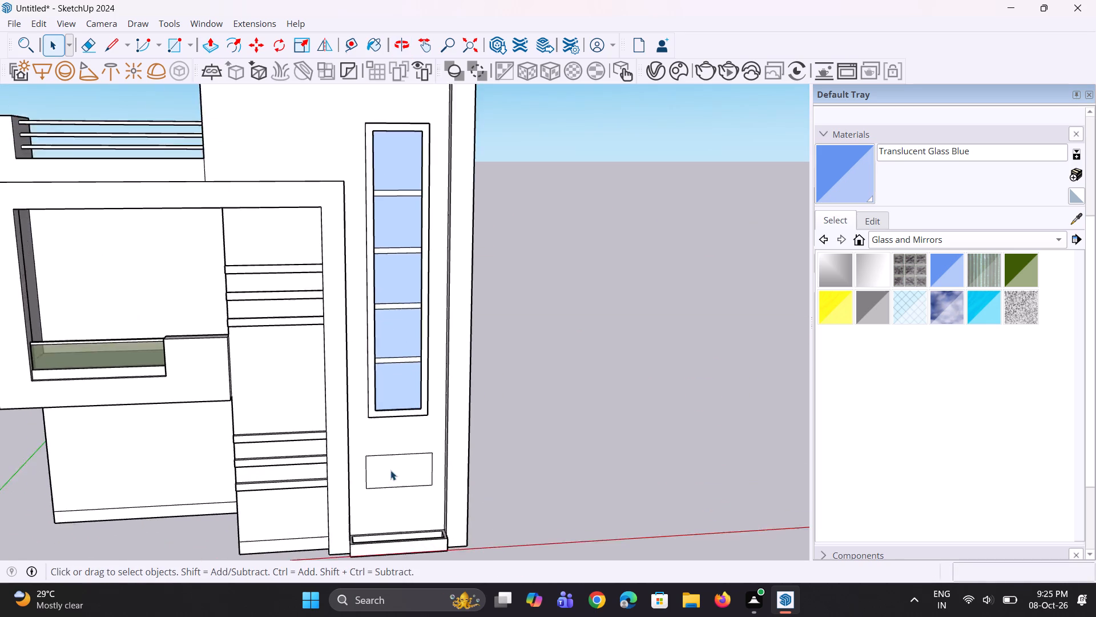
{"action": "scroll", "coordinate": [390, 480], "scroll_direction": "down", "scroll_amount": 2}
{"action": "middle_click", "coordinate": [432, 498]}
{"action": "double_click", "coordinate": [526, 487]}
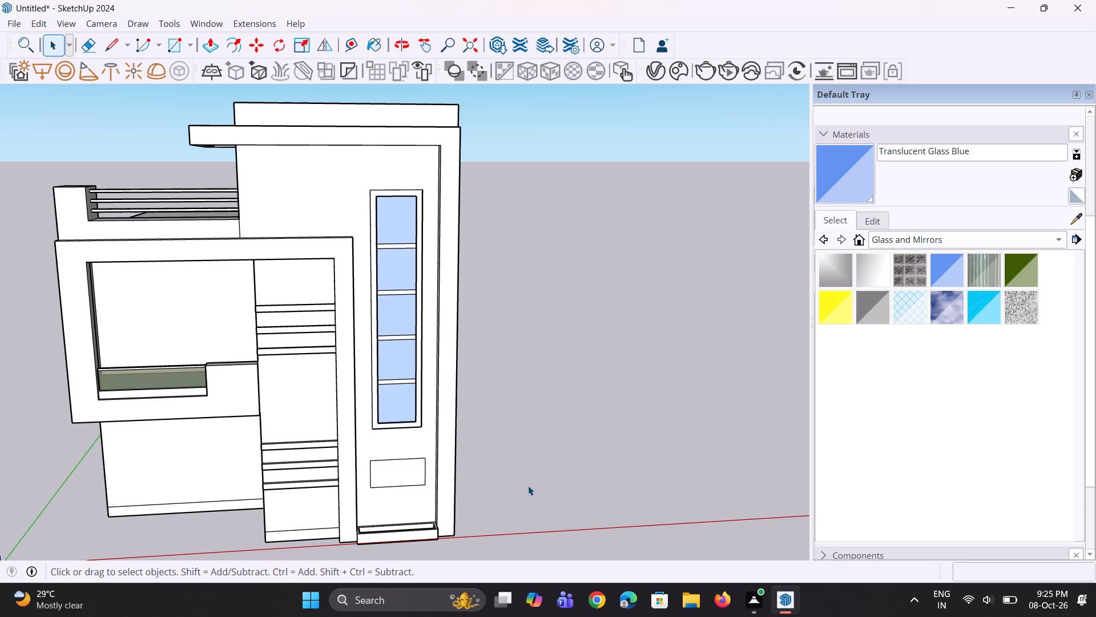
{"action": "middle_click_drag", "start_coordinate": [561, 402], "coordinate": [529, 403]}
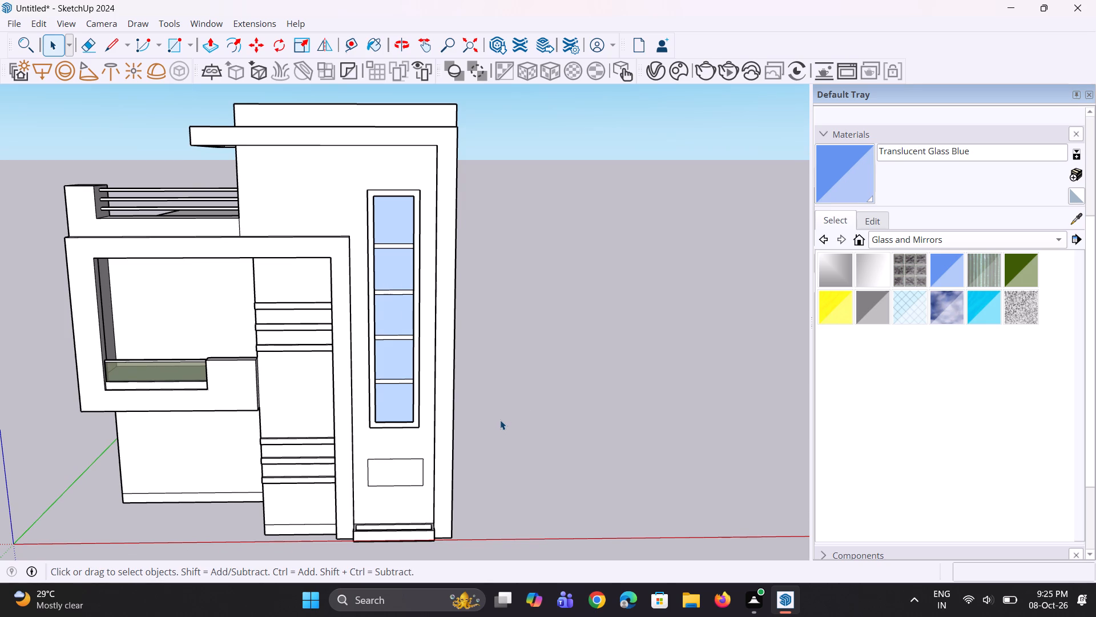
{"action": "scroll", "coordinate": [500, 420], "scroll_direction": "down", "scroll_amount": 2}
{"action": "middle_click_drag", "start_coordinate": [500, 420], "coordinate": [547, 459]}
{"action": "double_click", "coordinate": [547, 474]}
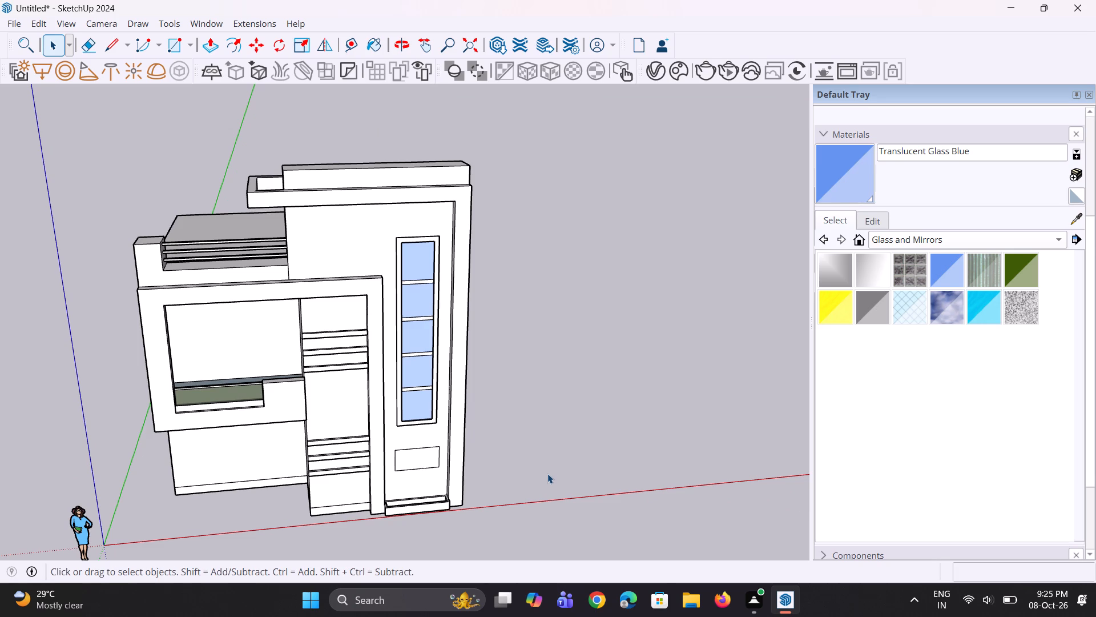
{"action": "middle_click_drag", "start_coordinate": [547, 474], "coordinate": [533, 459]}
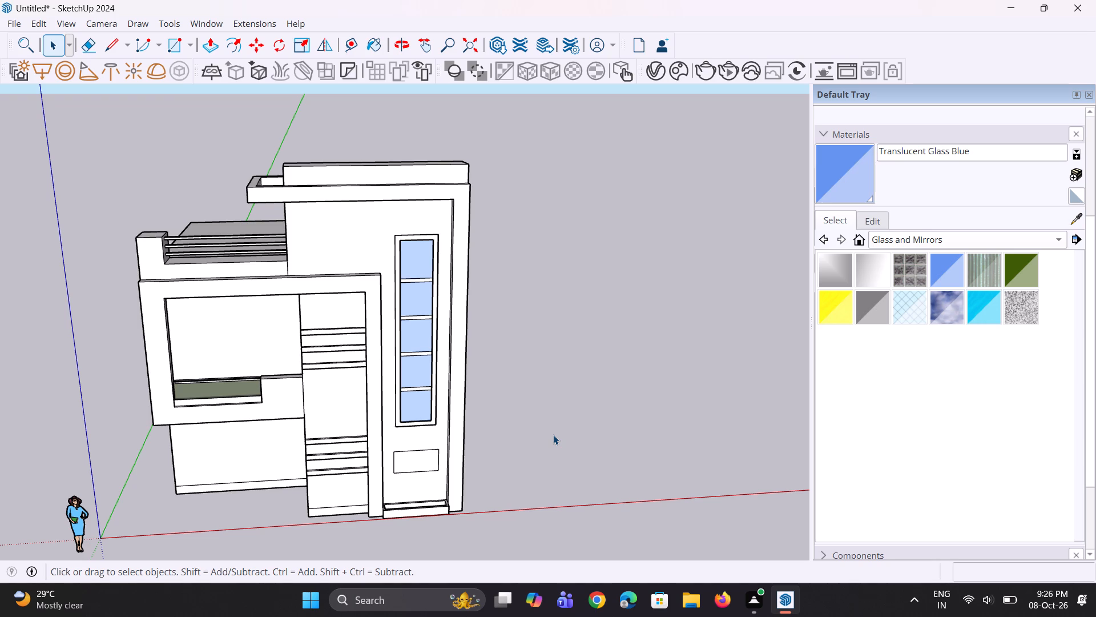
{"action": "scroll", "coordinate": [551, 450], "scroll_direction": "down", "scroll_amount": 2}
{"action": "middle_click_drag", "start_coordinate": [546, 466], "coordinate": [515, 438]}
{"action": "left_click", "coordinate": [515, 442]}
{"action": "left_click", "coordinate": [514, 447]}
{"action": "middle_click_drag", "start_coordinate": [502, 470], "coordinate": [508, 451]}
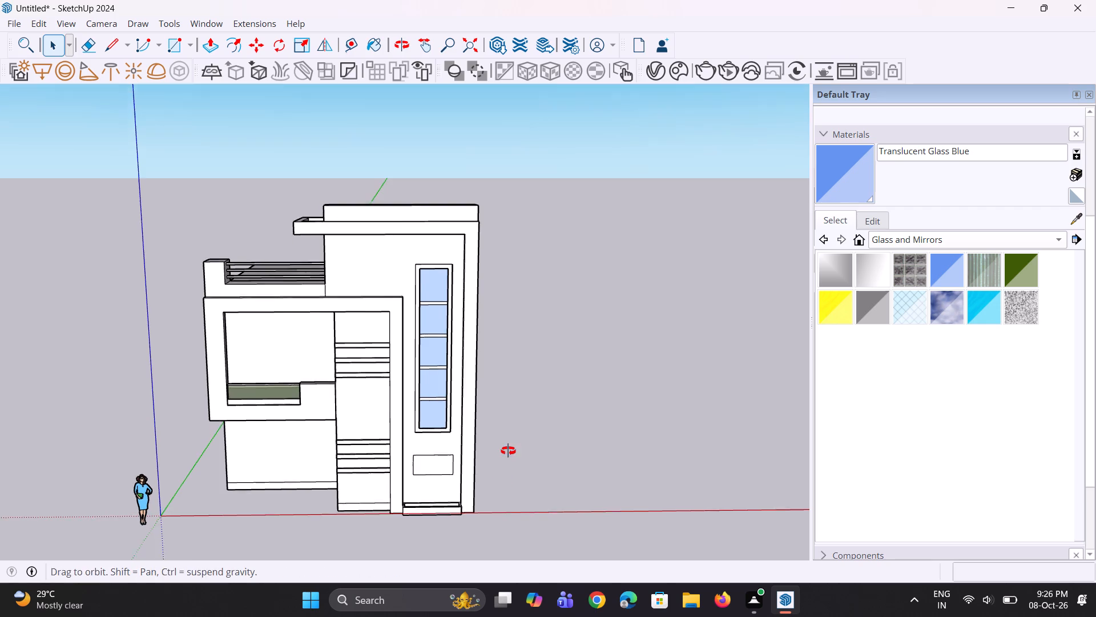
{"action": "middle_click_drag", "start_coordinate": [508, 451], "coordinate": [508, 450]}
{"action": "scroll", "coordinate": [504, 451], "scroll_direction": "down", "scroll_amount": 4}
{"action": "middle_click_drag", "start_coordinate": [494, 456], "coordinate": [498, 439]}
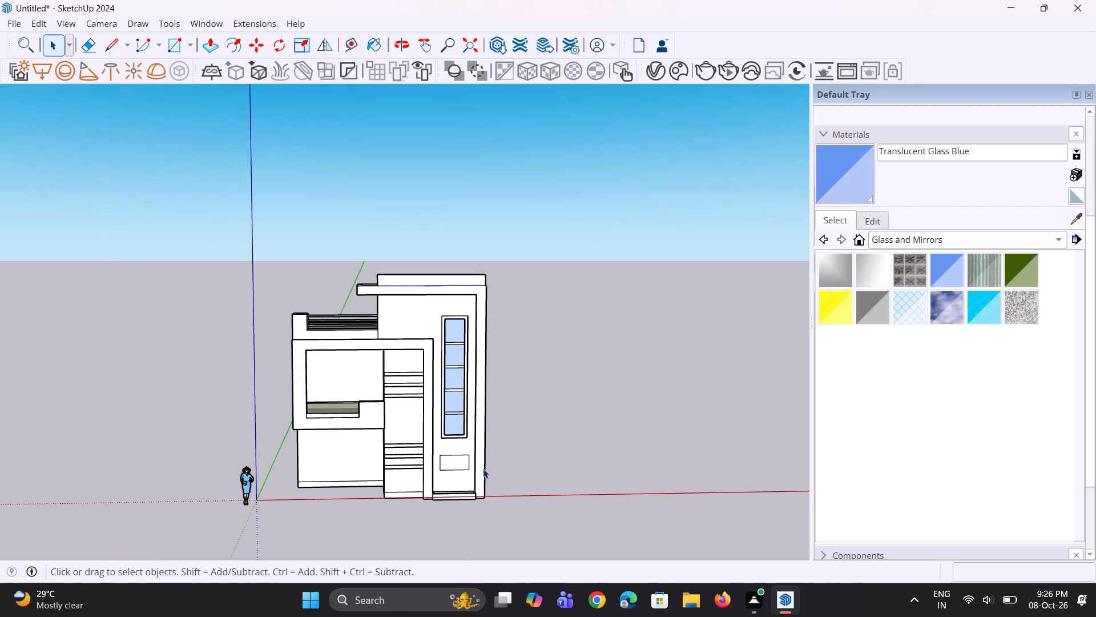
{"action": "middle_click_drag", "start_coordinate": [483, 468], "coordinate": [500, 453]}
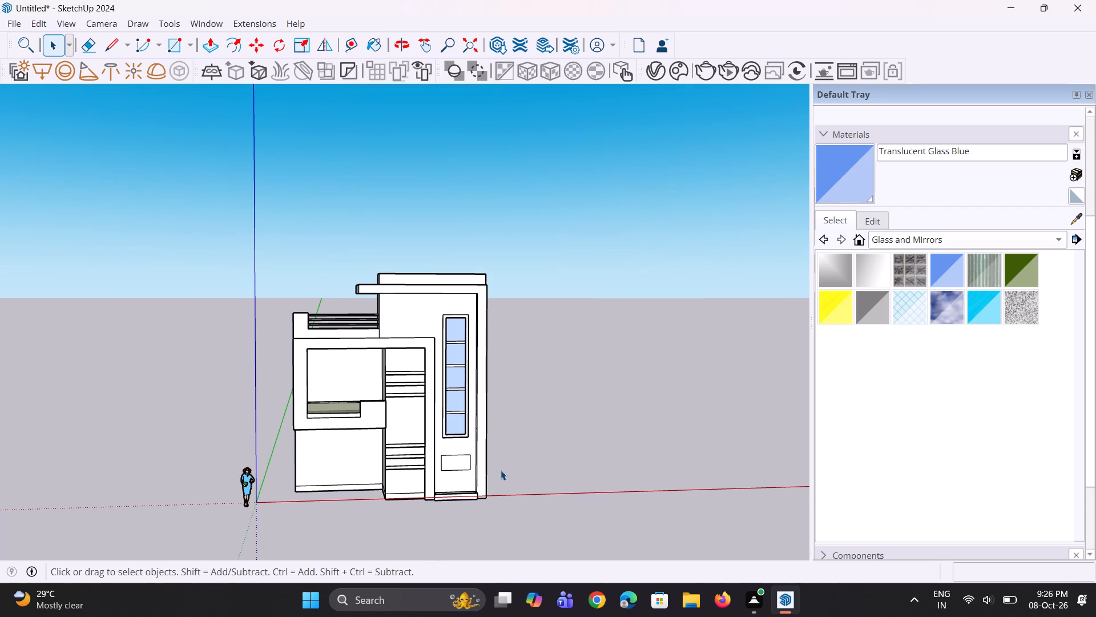
{"action": "middle_click_drag", "start_coordinate": [497, 471], "coordinate": [511, 446]}
{"action": "left_click", "coordinate": [511, 446]}
{"action": "middle_click_drag", "start_coordinate": [456, 466], "coordinate": [478, 472]}
{"action": "scroll", "coordinate": [329, 448], "scroll_direction": "up", "scroll_amount": 6}
{"action": "middle_click_drag", "start_coordinate": [327, 447], "coordinate": [337, 447]}
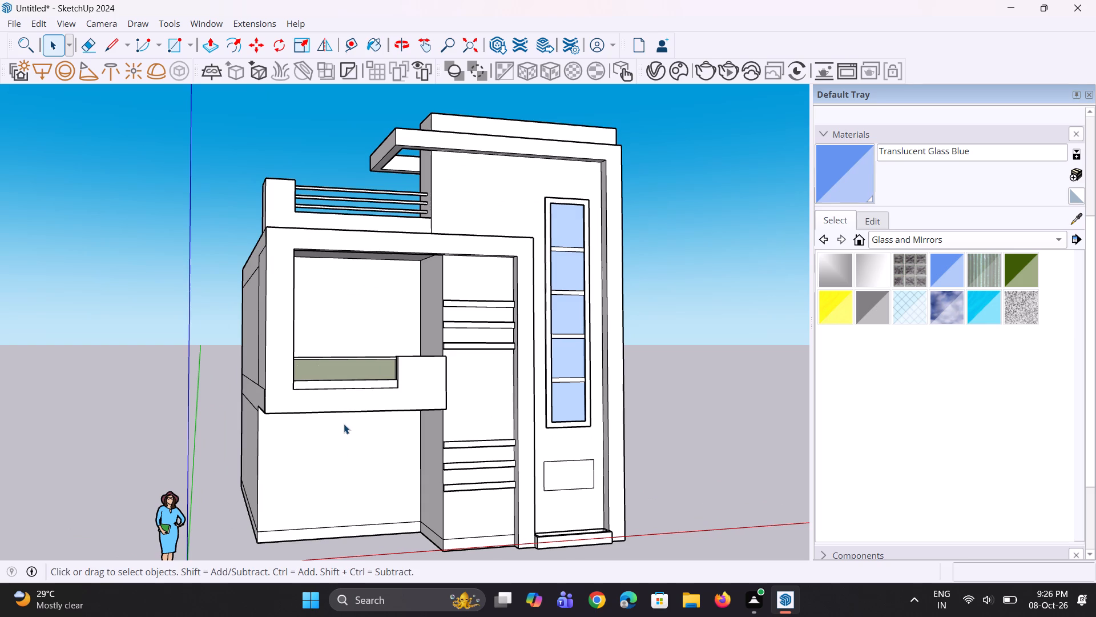
{"action": "scroll", "coordinate": [224, 412], "scroll_direction": "down", "scroll_amount": 4}
{"action": "middle_click_drag", "start_coordinate": [224, 385], "coordinate": [258, 399]}
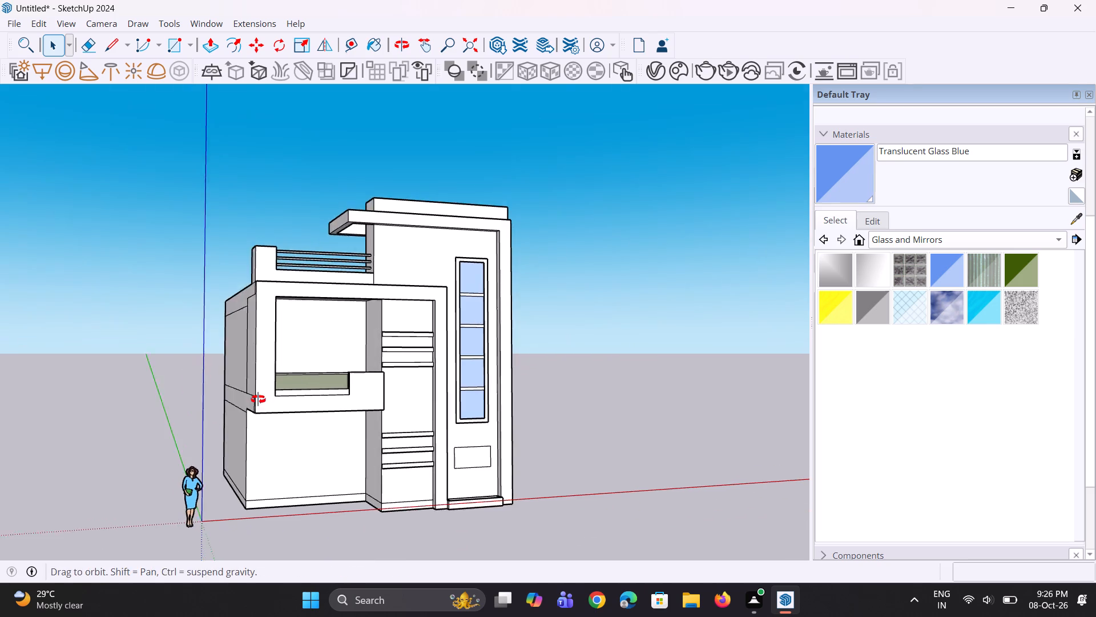
{"action": "middle_click_drag", "start_coordinate": [258, 399], "coordinate": [263, 404]}
{"action": "middle_click_drag", "start_coordinate": [267, 435], "coordinate": [250, 300]}
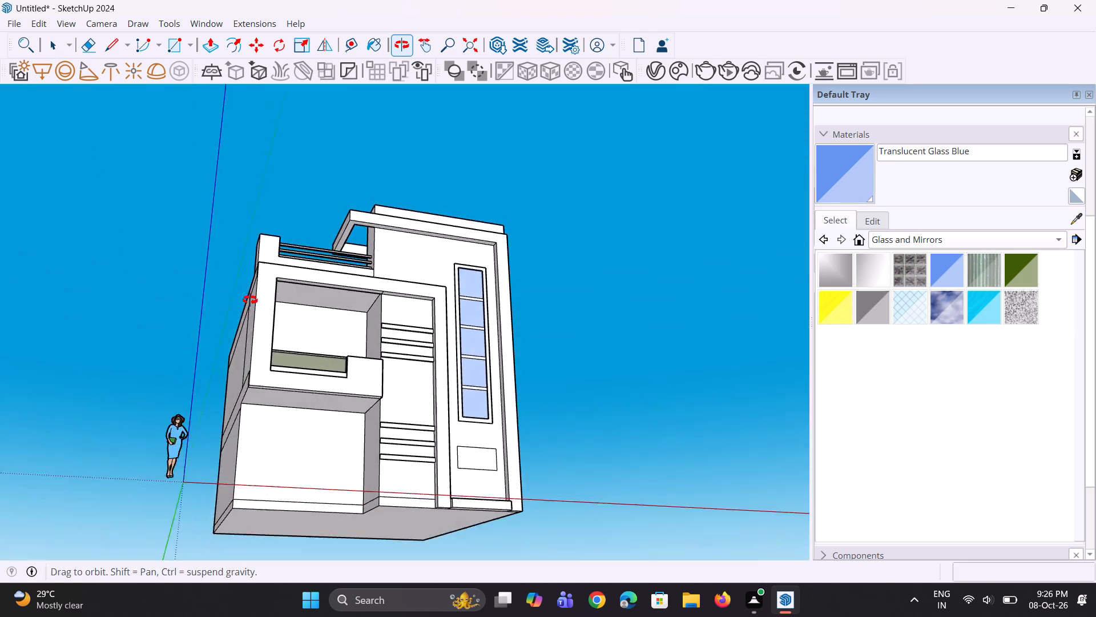
{"action": "middle_click_drag", "start_coordinate": [250, 300], "coordinate": [188, 456]}
{"action": "scroll", "coordinate": [332, 452], "scroll_direction": "down", "scroll_amount": 4}
{"action": "middle_click_drag", "start_coordinate": [302, 440], "coordinate": [269, 436]}
{"action": "left_click", "coordinate": [564, 419]}
{"action": "middle_click_drag", "start_coordinate": [543, 413], "coordinate": [536, 354]}
{"action": "scroll", "coordinate": [424, 298], "scroll_direction": "up", "scroll_amount": 4}
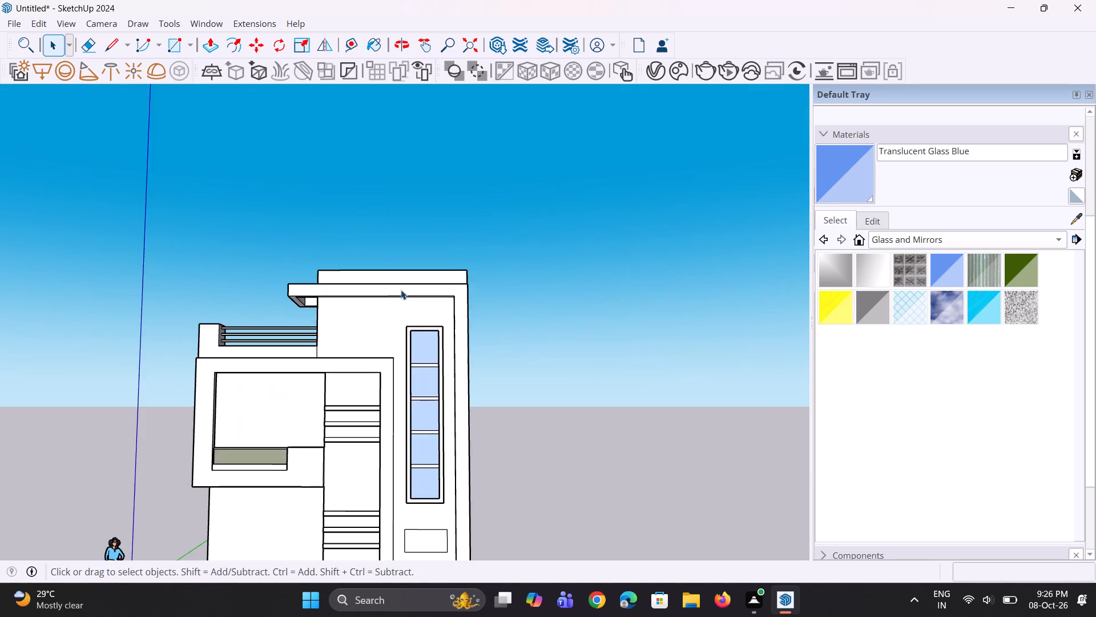
Copy the outer vertical edge of the railing's end block about 5 5/16" inward on its roof-side face.
{"action": "scroll", "coordinate": [401, 290], "scroll_direction": "up", "scroll_amount": 3}
{"action": "middle_click_drag", "start_coordinate": [391, 298], "coordinate": [411, 317]}
{"action": "scroll", "coordinate": [410, 316], "scroll_direction": "up", "scroll_amount": 1}
{"action": "scroll", "coordinate": [340, 342], "scroll_direction": "up", "scroll_amount": 2}
{"action": "scroll", "coordinate": [340, 342], "scroll_direction": "down", "scroll_amount": 4}
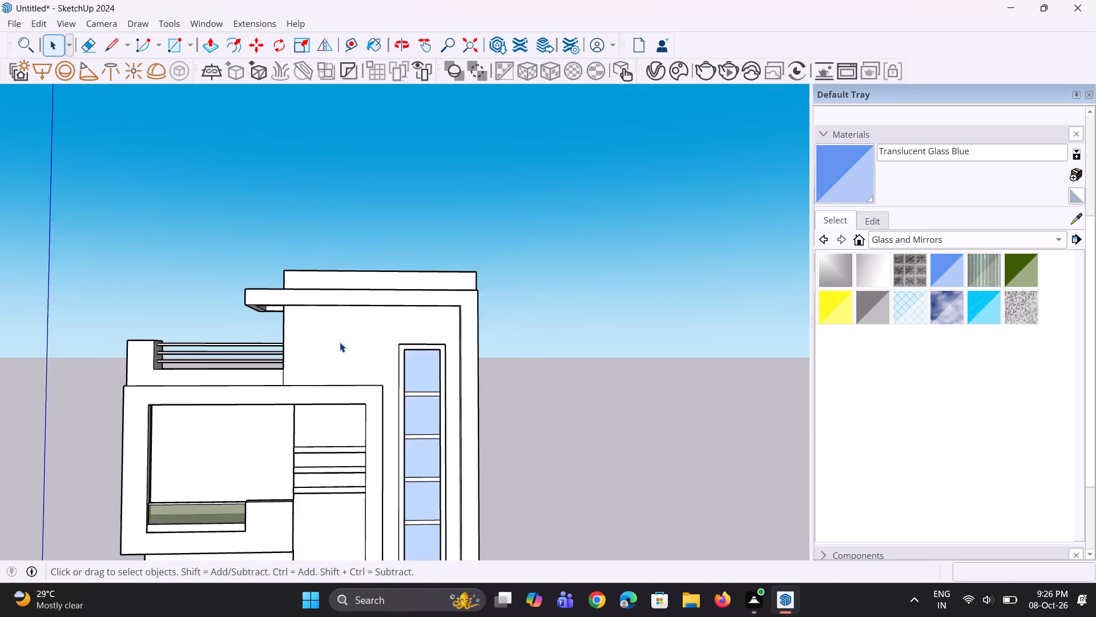
{"action": "scroll", "coordinate": [340, 342], "scroll_direction": "down", "scroll_amount": 5}
{"action": "middle_click_drag", "start_coordinate": [287, 351], "coordinate": [303, 399]}
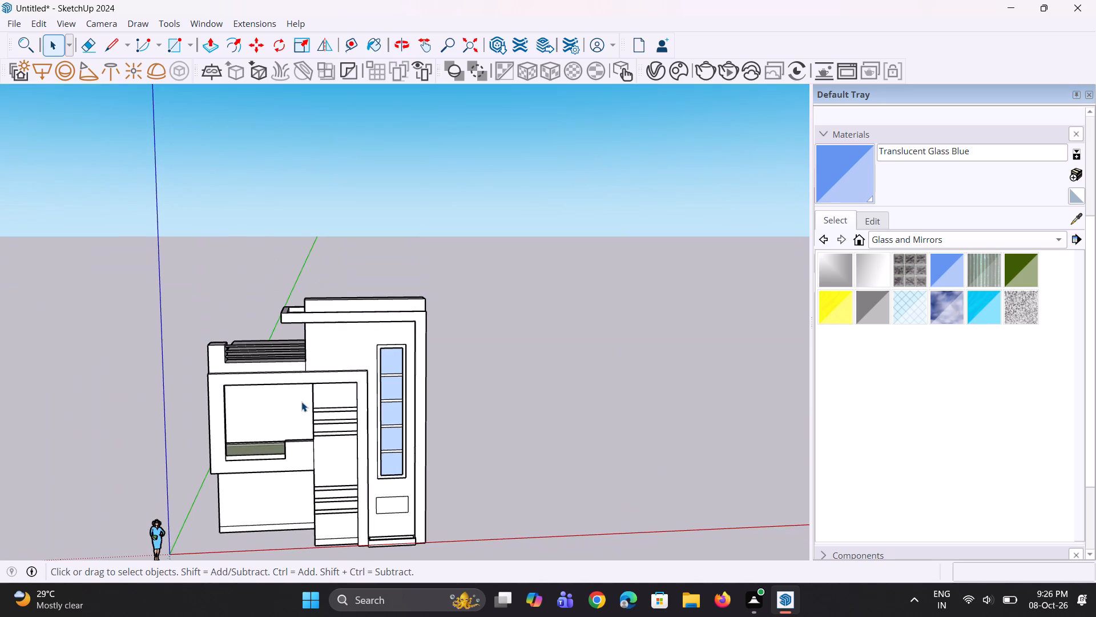
{"action": "middle_click_drag", "start_coordinate": [301, 402], "coordinate": [623, 396]}
{"action": "middle_click_drag", "start_coordinate": [216, 375], "coordinate": [803, 394]}
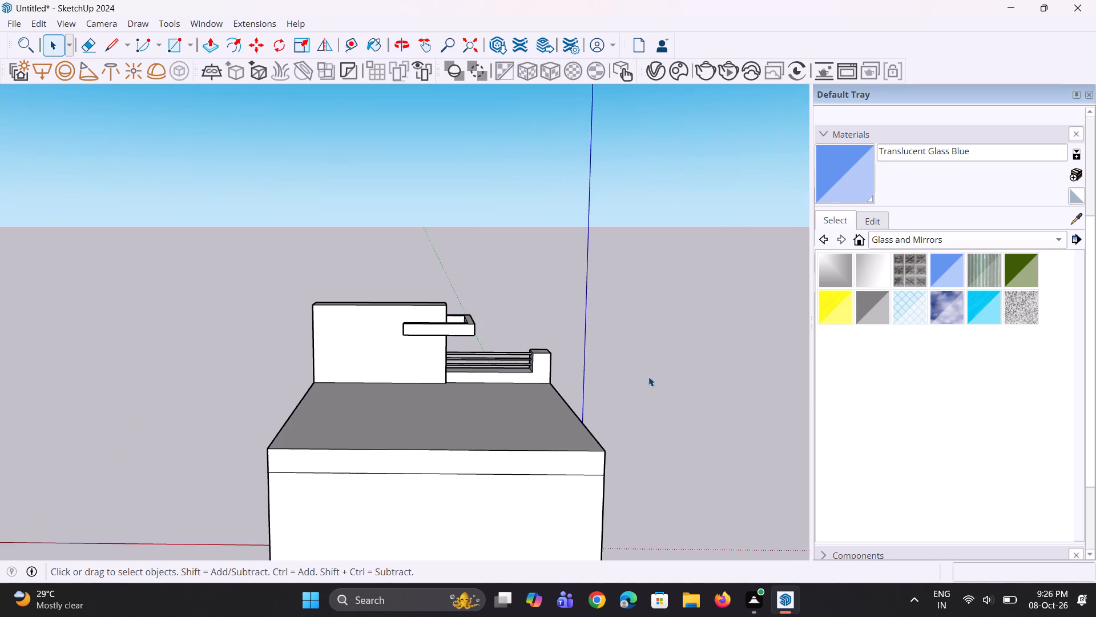
{"action": "scroll", "coordinate": [616, 378], "scroll_direction": "up", "scroll_amount": 2}
{"action": "scroll", "coordinate": [526, 382], "scroll_direction": "up", "scroll_amount": 7}
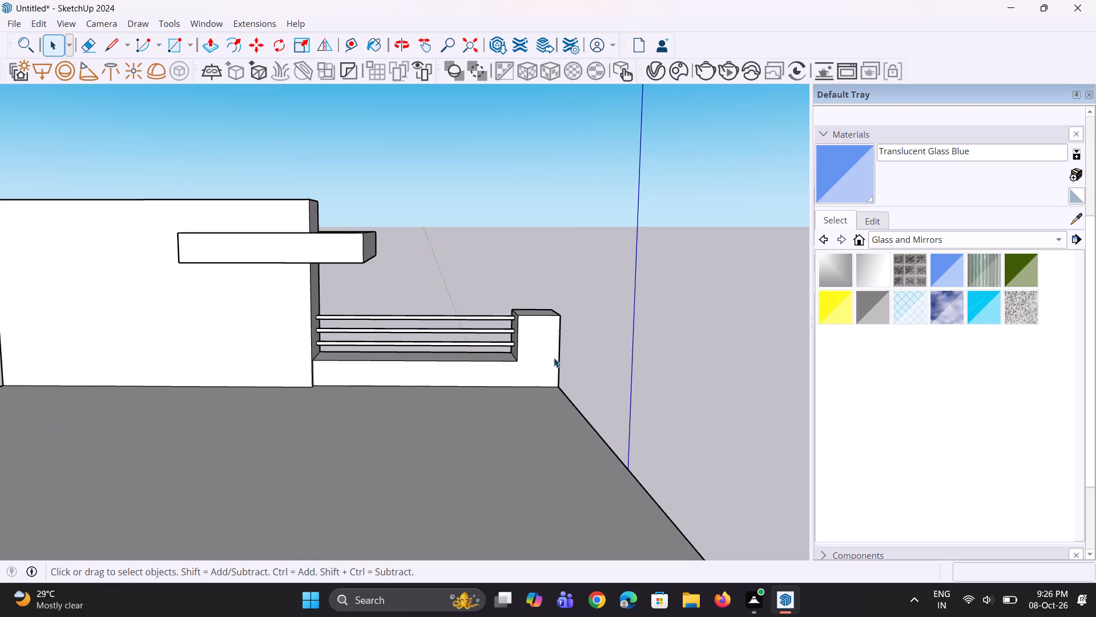
{"action": "left_click", "coordinate": [558, 358]}
{"action": "scroll", "coordinate": [561, 353], "scroll_direction": "up", "scroll_amount": 10}
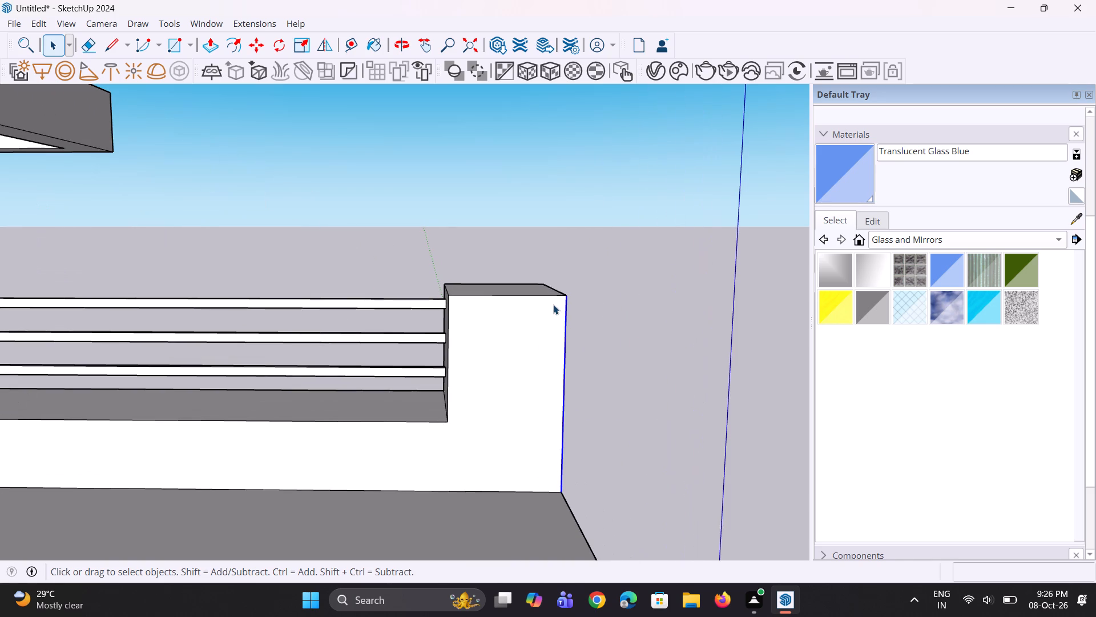
{"action": "key", "text": "m"}
{"action": "scroll", "coordinate": [563, 299], "scroll_direction": "up", "scroll_amount": 1}
{"action": "left_click", "coordinate": [563, 299]}
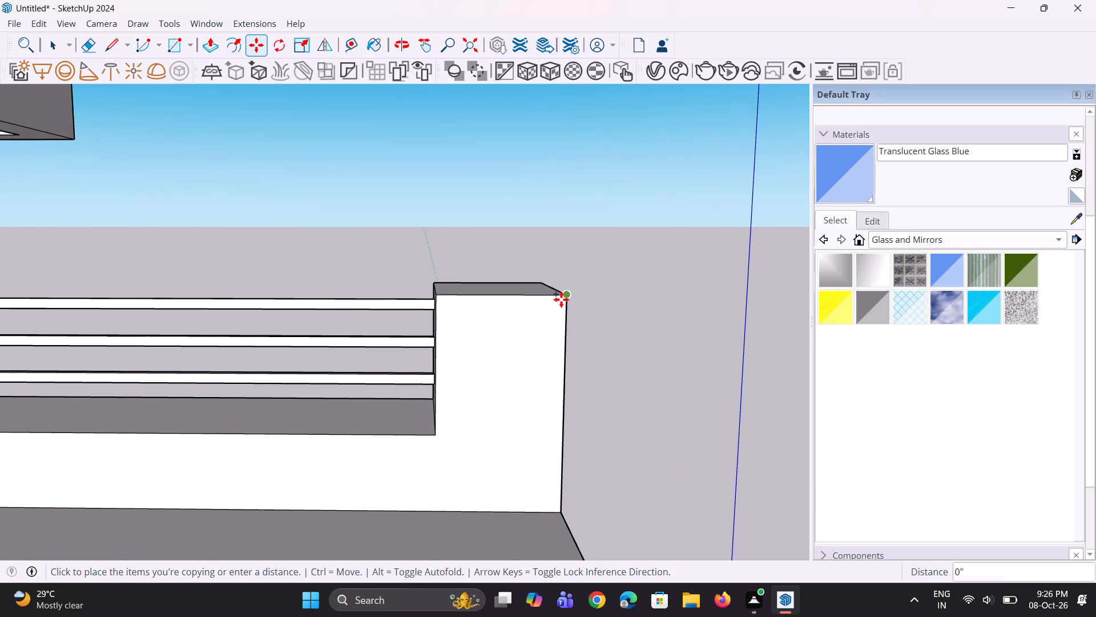
{"action": "left_click", "coordinate": [541, 298]}
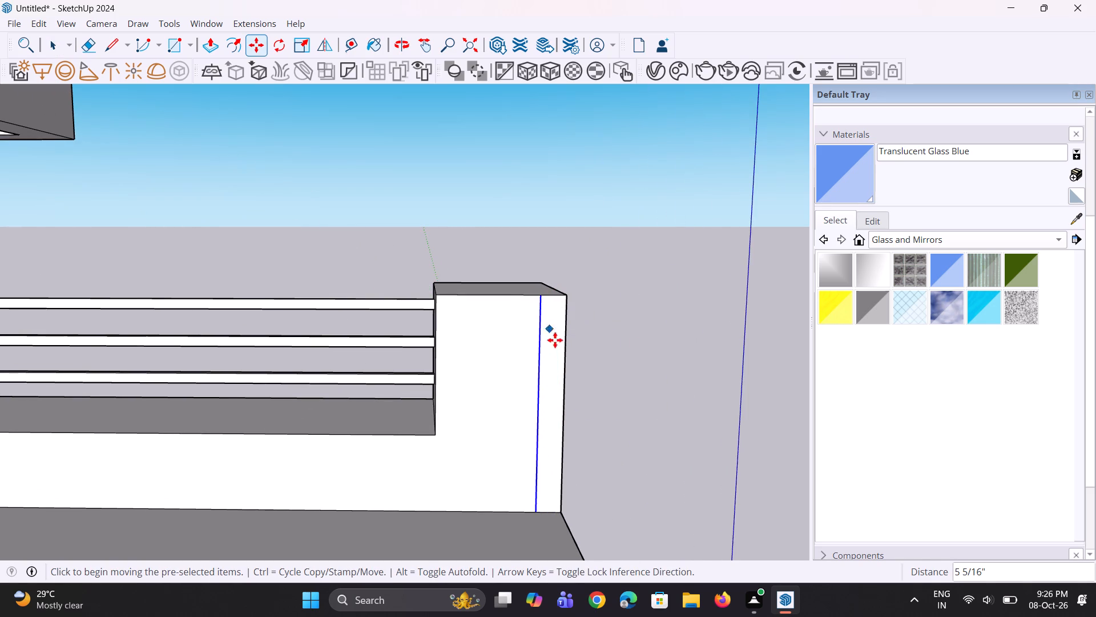
Extrude the narrow strip on the end block 29' 2 3/8" to the roof's rear edge as a side parapet.
{"action": "key", "text": "space"}
{"action": "key", "text": "p"}
{"action": "left_click", "coordinate": [555, 370]}
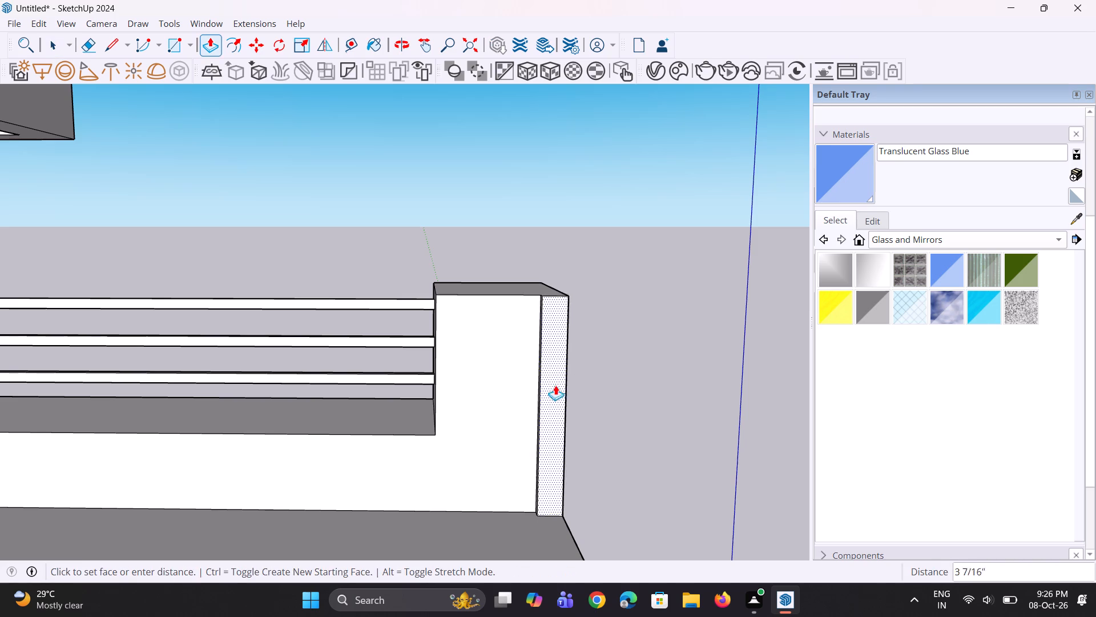
{"action": "scroll", "coordinate": [554, 388], "scroll_direction": "down", "scroll_amount": 17}
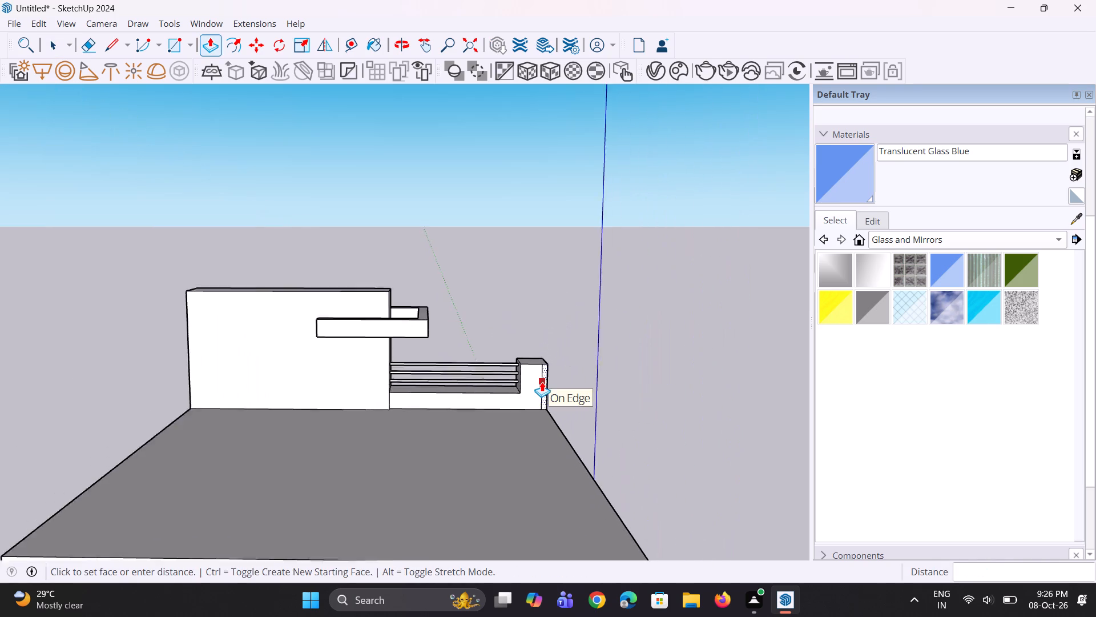
{"action": "scroll", "coordinate": [542, 382], "scroll_direction": "down", "scroll_amount": 5}
{"action": "left_click", "coordinate": [537, 467]}
Pull the new side parapet's inner face about 3 13/16" to adjust the wall's thickness.
{"action": "middle_click_drag", "start_coordinate": [537, 455], "coordinate": [565, 455]}
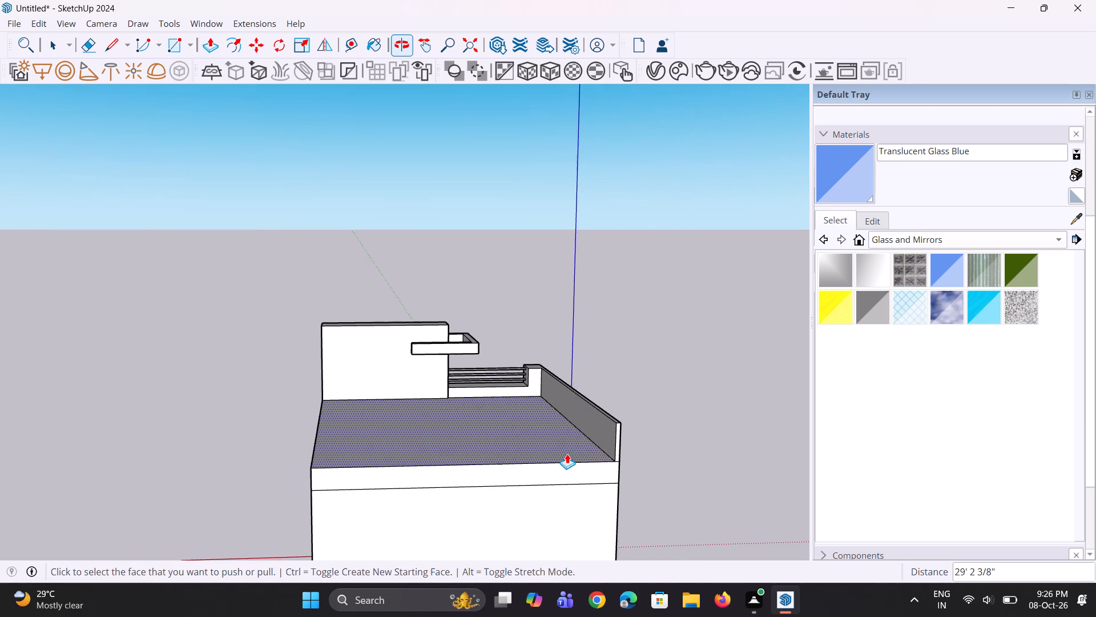
{"action": "left_click", "coordinate": [587, 429]}
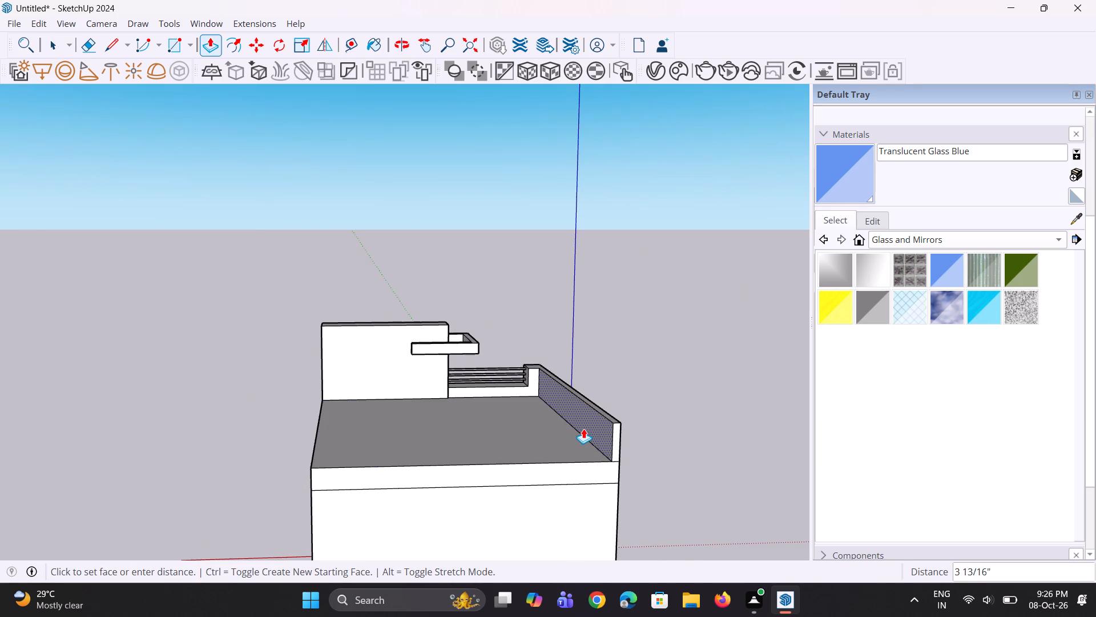
{"action": "left_click", "coordinate": [583, 428]}
Copy the rear vertical edge of the side parapet's inner face about 7 5/16" inward.
{"action": "middle_click_drag", "start_coordinate": [578, 447], "coordinate": [919, 482]}
{"action": "middle_click_drag", "start_coordinate": [610, 424], "coordinate": [645, 436]}
{"action": "scroll", "coordinate": [636, 397], "scroll_direction": "up", "scroll_amount": 3}
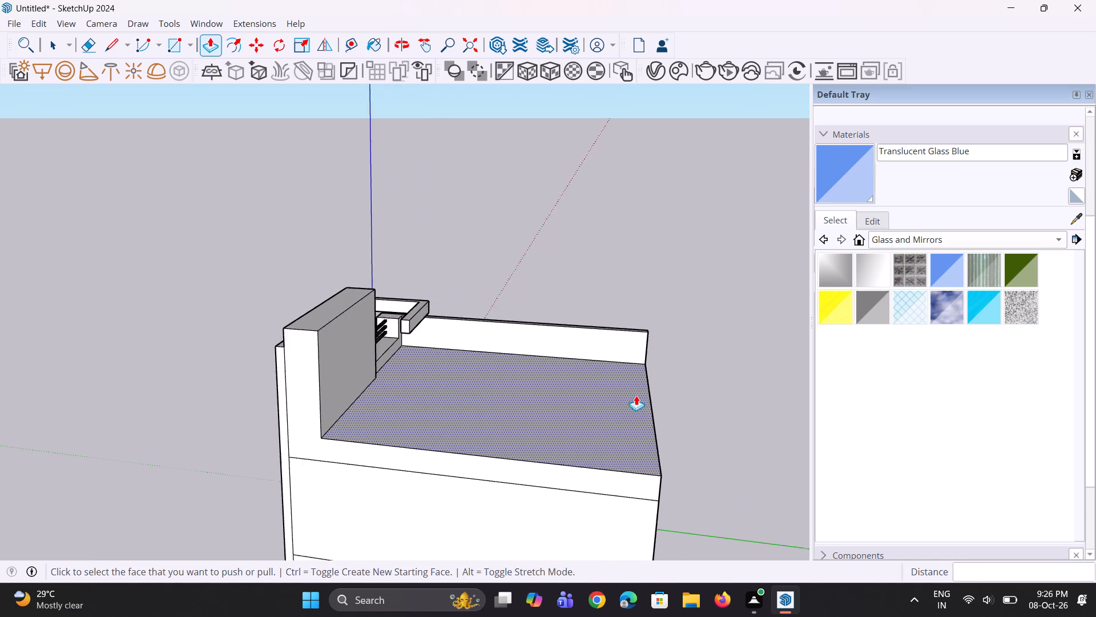
{"action": "scroll", "coordinate": [636, 395], "scroll_direction": "up", "scroll_amount": 4}
{"action": "middle_click_drag", "start_coordinate": [642, 370], "coordinate": [655, 376]}
{"action": "key", "text": "space"}
{"action": "scroll", "coordinate": [646, 347], "scroll_direction": "up", "scroll_amount": 2}
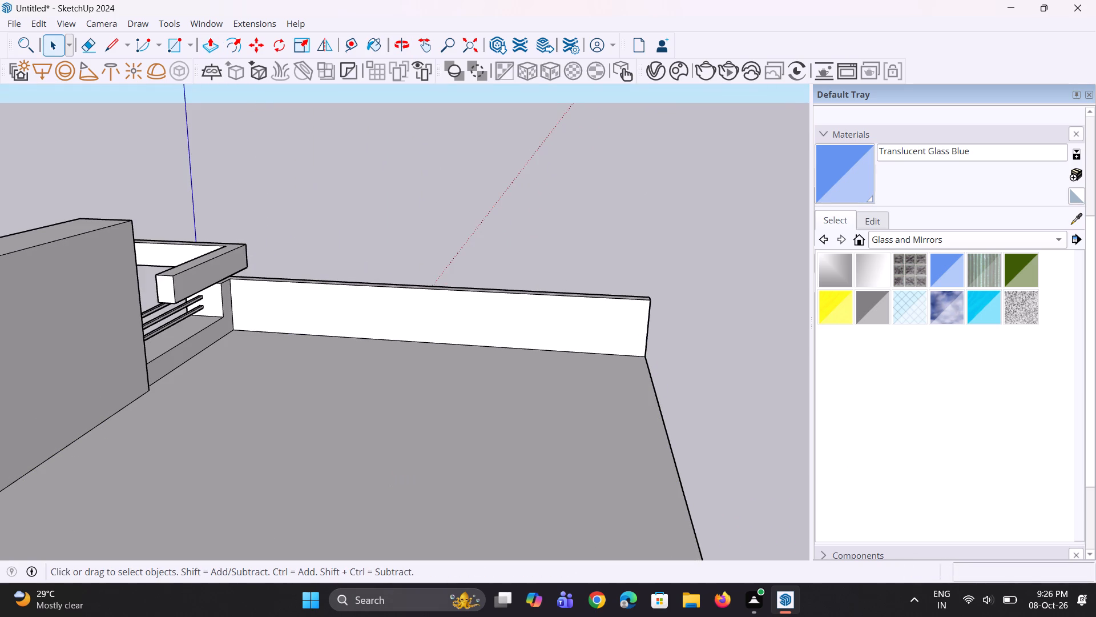
{"action": "middle_click", "coordinate": [441, 383]}
{"action": "scroll", "coordinate": [444, 383], "scroll_direction": "up", "scroll_amount": 1}
{"action": "scroll", "coordinate": [529, 359], "scroll_direction": "up", "scroll_amount": 7}
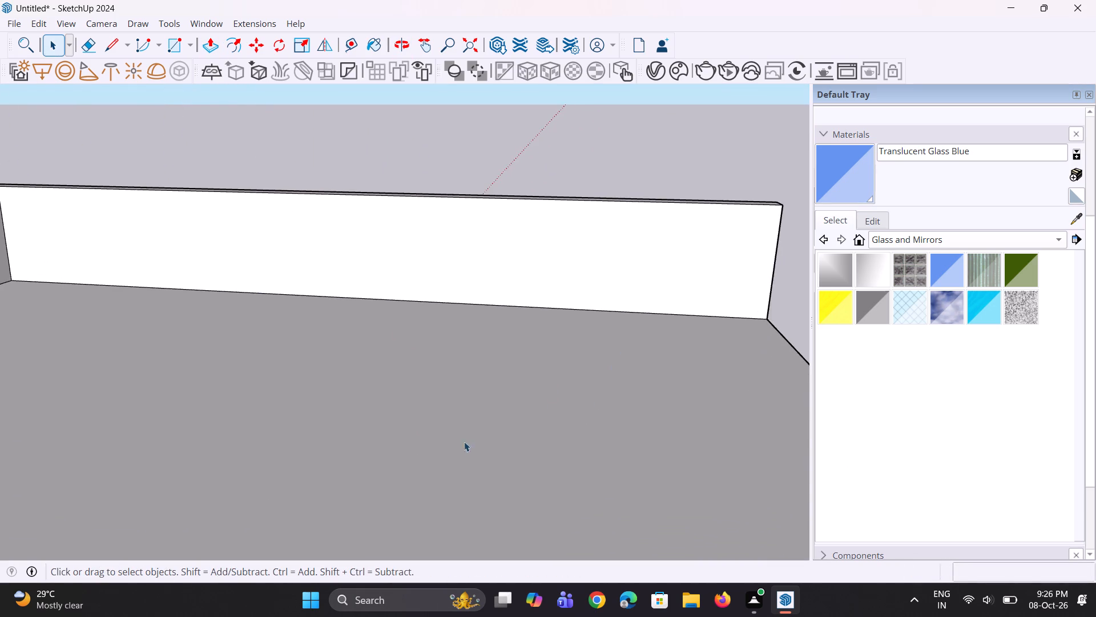
{"action": "scroll", "coordinate": [471, 439], "scroll_direction": "down", "scroll_amount": 3}
{"action": "scroll", "coordinate": [654, 366], "scroll_direction": "up", "scroll_amount": 2}
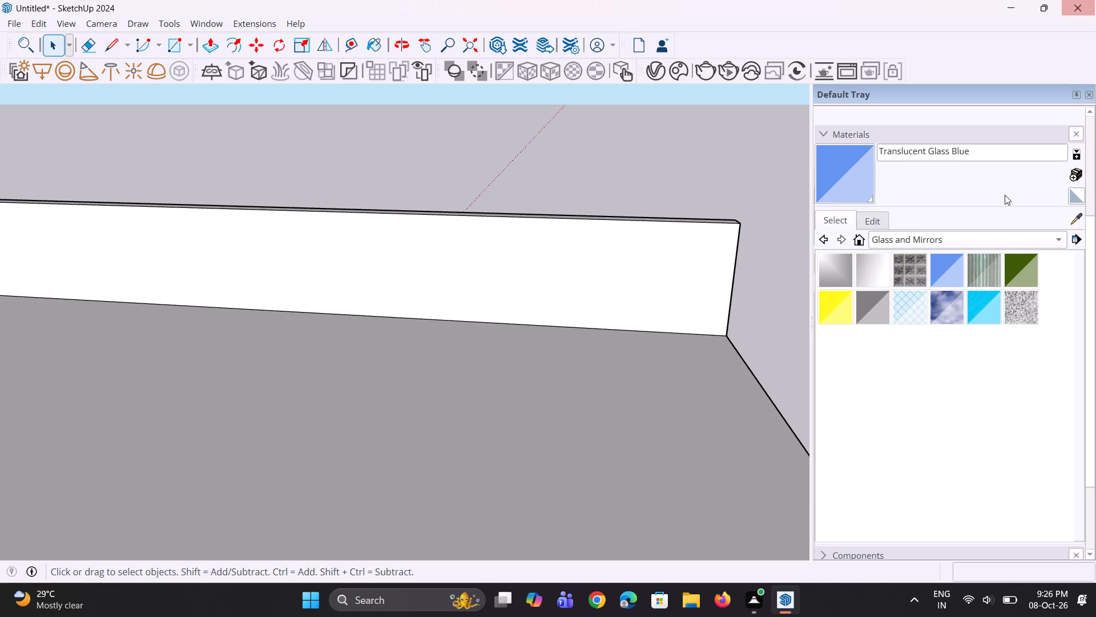
{"action": "left_click", "coordinate": [736, 274]}
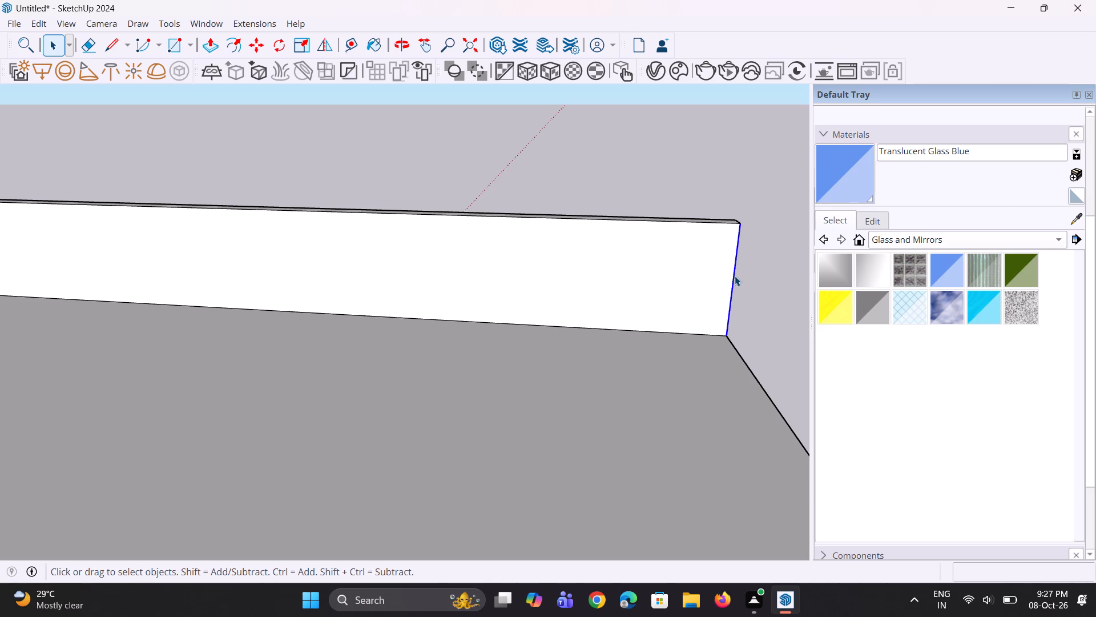
{"action": "key", "text": "m"}
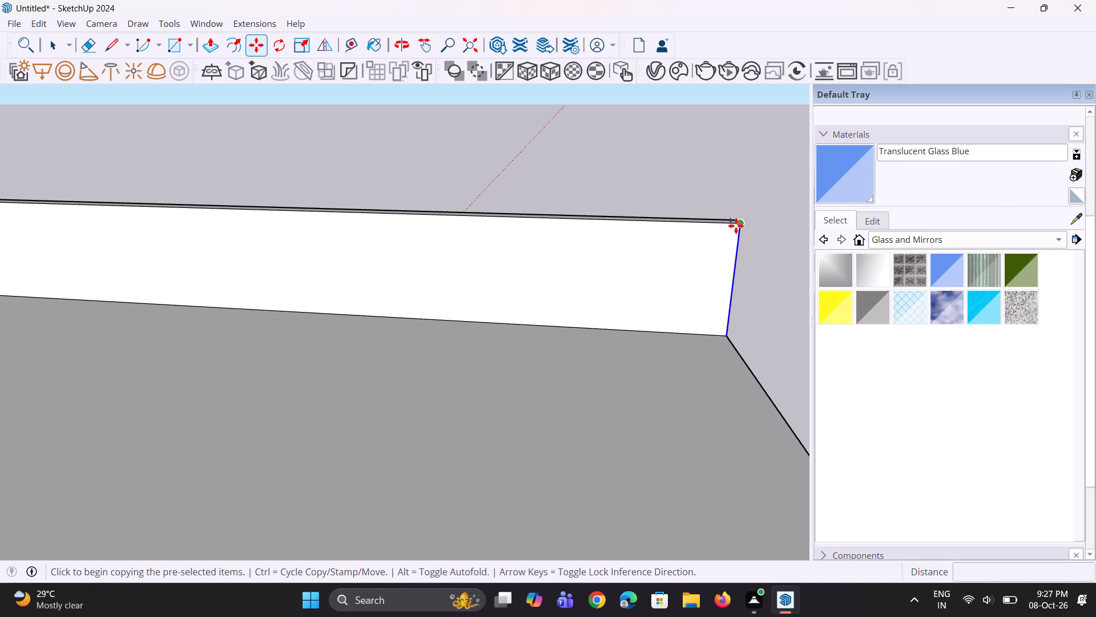
{"action": "left_click", "coordinate": [736, 226]}
{"action": "left_click", "coordinate": [721, 225]}
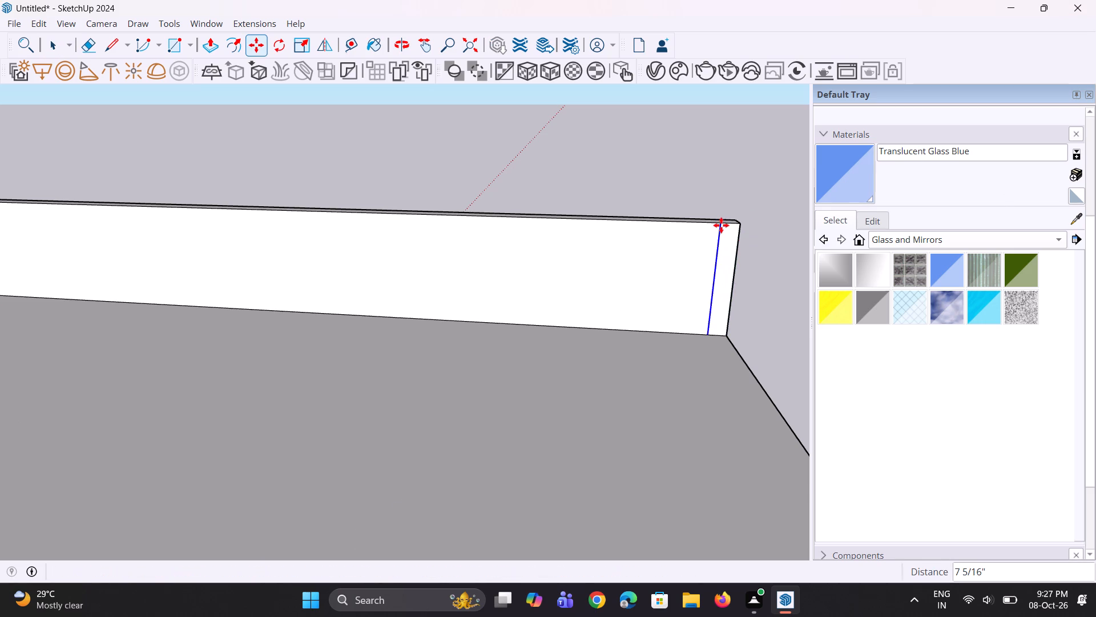
Extrude the narrow strip at the side parapet's rear end 29' 2 7/8" across the roof as the rear parapet.
{"action": "key", "text": "space"}
{"action": "key", "text": "space"}
{"action": "left_click", "coordinate": [724, 270]}
{"action": "key", "text": "p"}
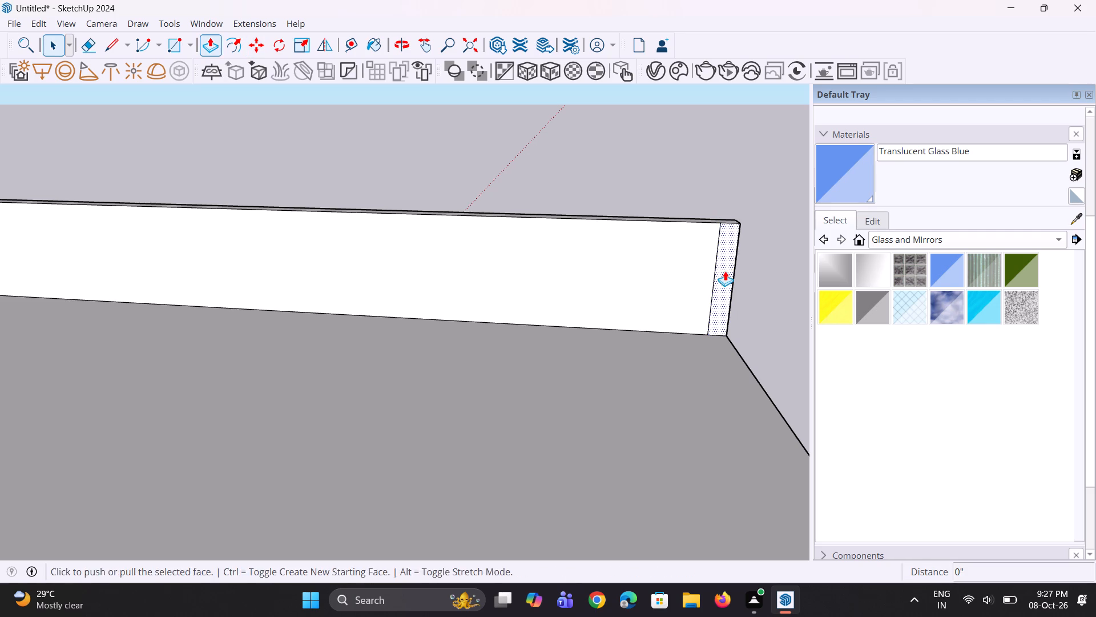
{"action": "left_click", "coordinate": [725, 271]}
{"action": "scroll", "coordinate": [728, 283], "scroll_direction": "down", "scroll_amount": 14}
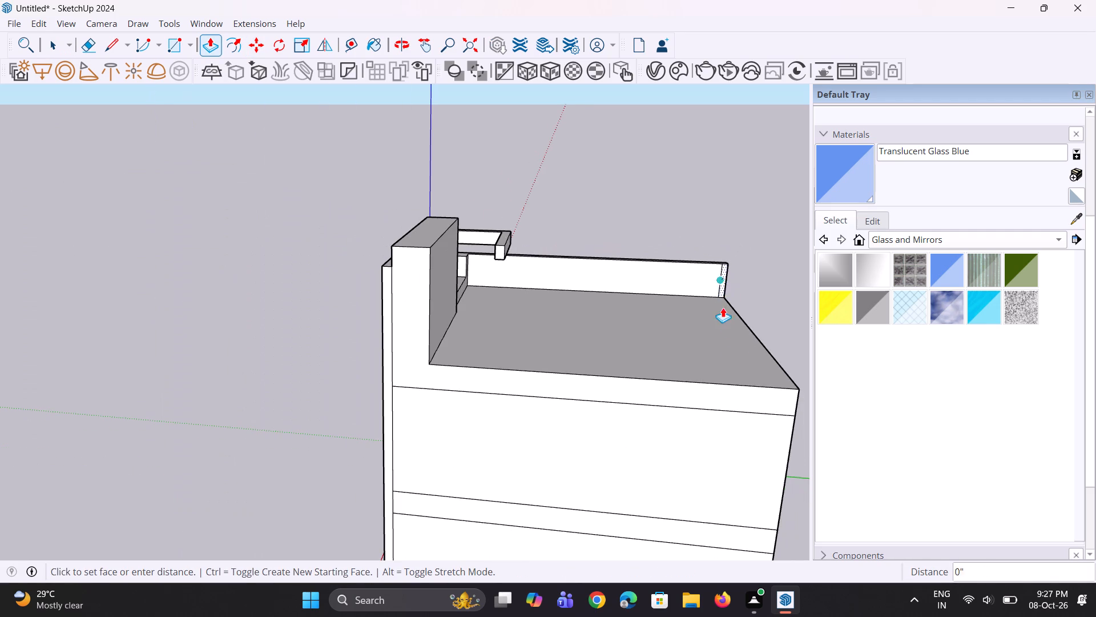
{"action": "left_click", "coordinate": [730, 383]}
Copy the free end's vertical edge on the rear parapet's inner face about 10 3/16" inward.
{"action": "middle_click_drag", "start_coordinate": [668, 379], "coordinate": [783, 380]}
{"action": "scroll", "coordinate": [639, 322], "scroll_direction": "down", "scroll_amount": 4}
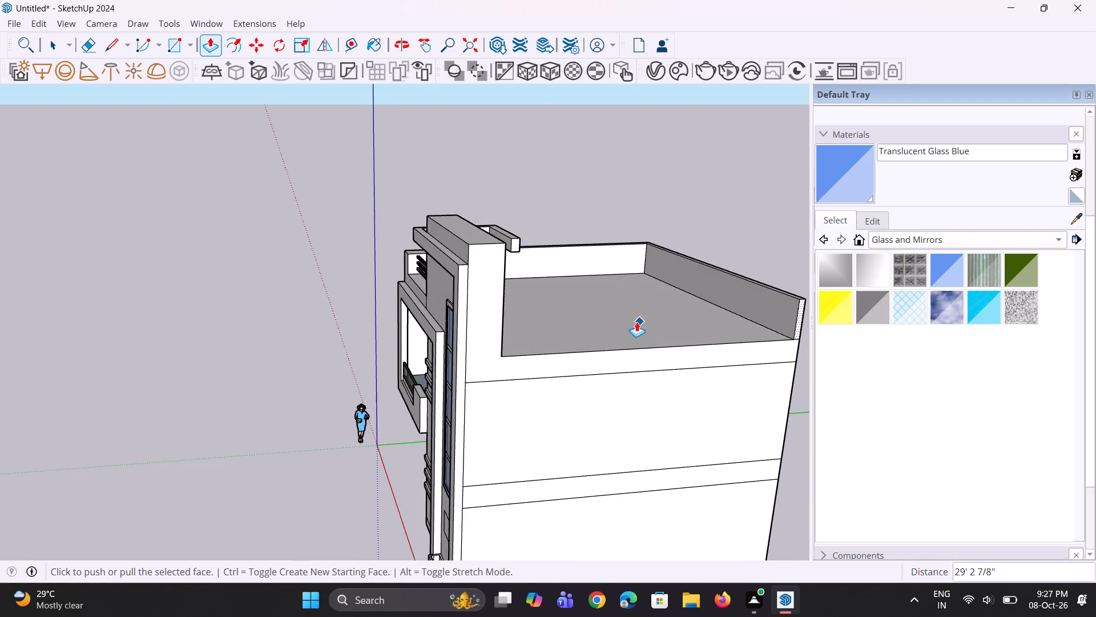
{"action": "middle_click_drag", "start_coordinate": [627, 333], "coordinate": [826, 351]}
{"action": "scroll", "coordinate": [826, 351], "scroll_direction": "up", "scroll_amount": 1}
{"action": "scroll", "coordinate": [688, 274], "scroll_direction": "up", "scroll_amount": 10}
{"action": "middle_click_drag", "start_coordinate": [605, 267], "coordinate": [726, 292]}
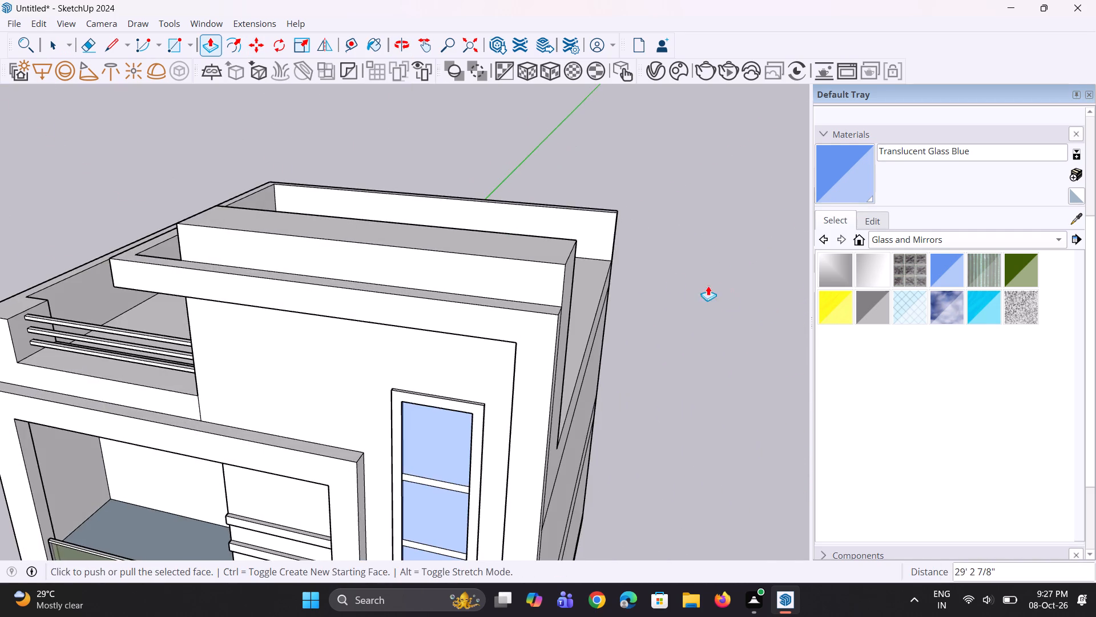
{"action": "scroll", "coordinate": [624, 257], "scroll_direction": "up", "scroll_amount": 7}
{"action": "middle_click_drag", "start_coordinate": [585, 237], "coordinate": [612, 247]}
{"action": "key", "text": "space"}
{"action": "key", "text": "space"}
{"action": "scroll", "coordinate": [622, 227], "scroll_direction": "up", "scroll_amount": 1}
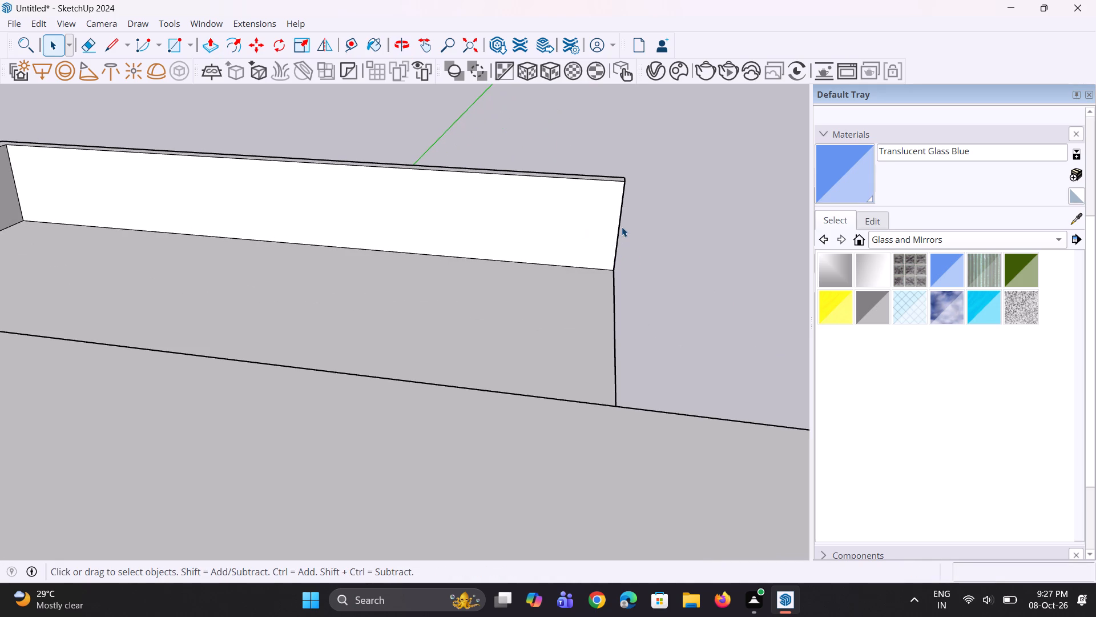
{"action": "scroll", "coordinate": [613, 241], "scroll_direction": "down", "scroll_amount": 5}
{"action": "middle_click_drag", "start_coordinate": [609, 241], "coordinate": [567, 273]}
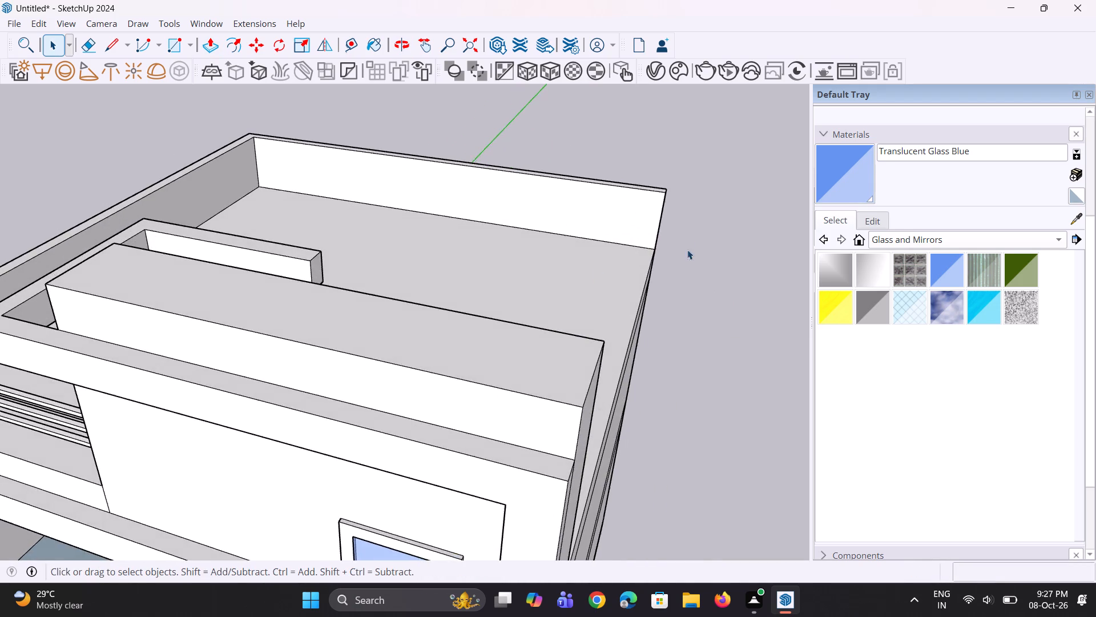
{"action": "scroll", "coordinate": [687, 235], "scroll_direction": "up", "scroll_amount": 3}
{"action": "left_click", "coordinate": [656, 209]}
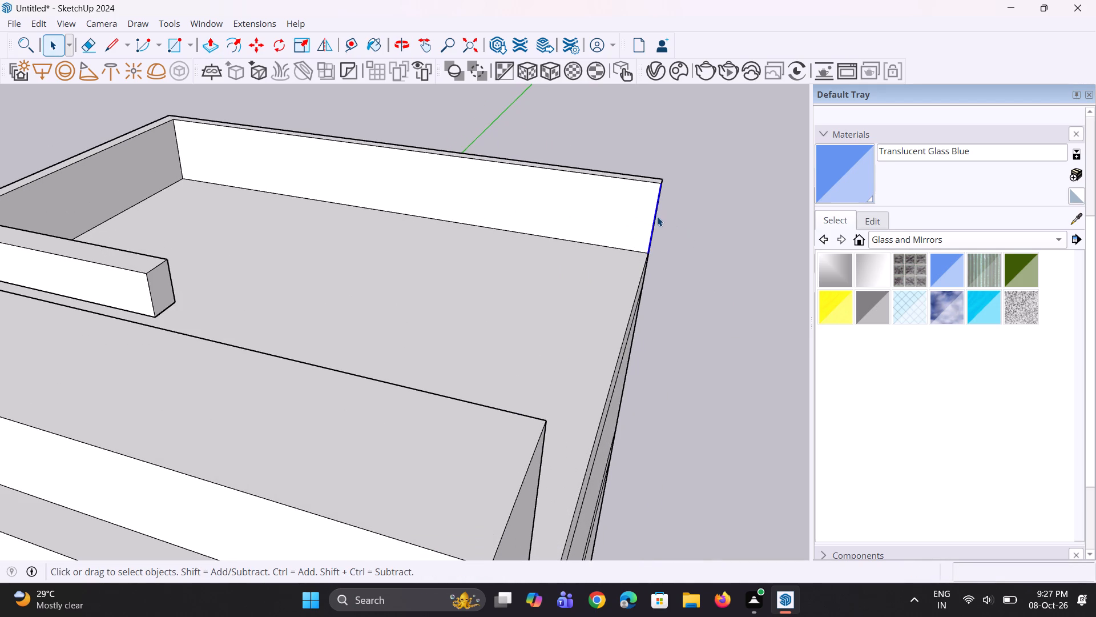
{"action": "key", "text": "m"}
{"action": "scroll", "coordinate": [663, 203], "scroll_direction": "up", "scroll_amount": 2}
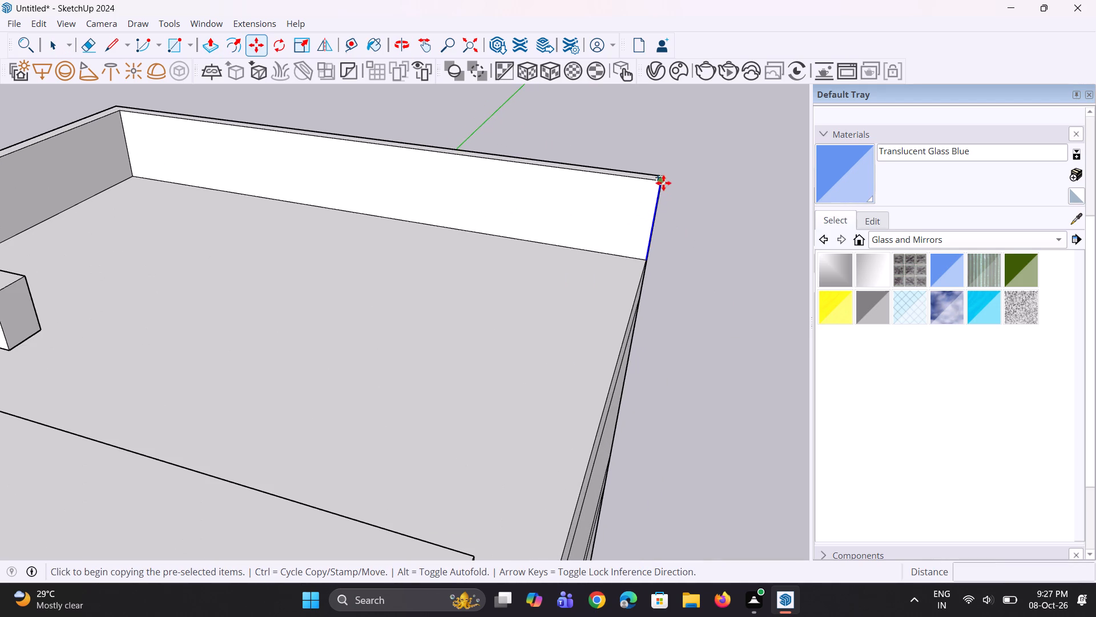
{"action": "left_click", "coordinate": [662, 182]}
{"action": "left_click", "coordinate": [640, 181]}
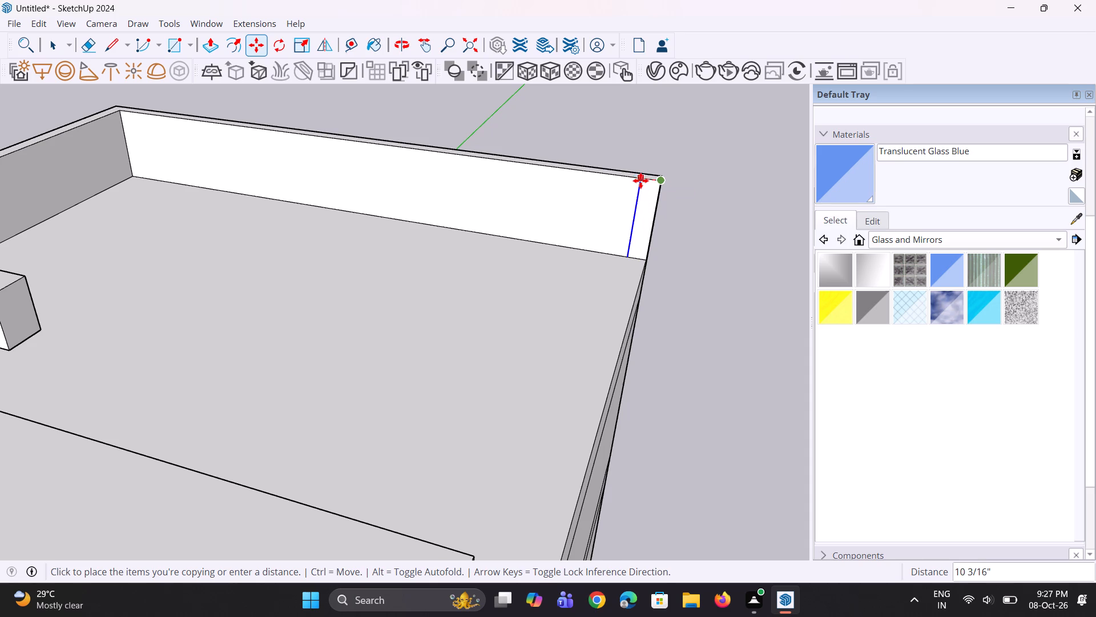
Extrude the strip at the rear parapet's end 28' 2 9/16" forward to the front tower, closing the roof parapet.
{"action": "key", "text": "space"}
{"action": "key", "text": "space"}
{"action": "left_click", "coordinate": [760, 245]}
{"action": "key", "text": "p"}
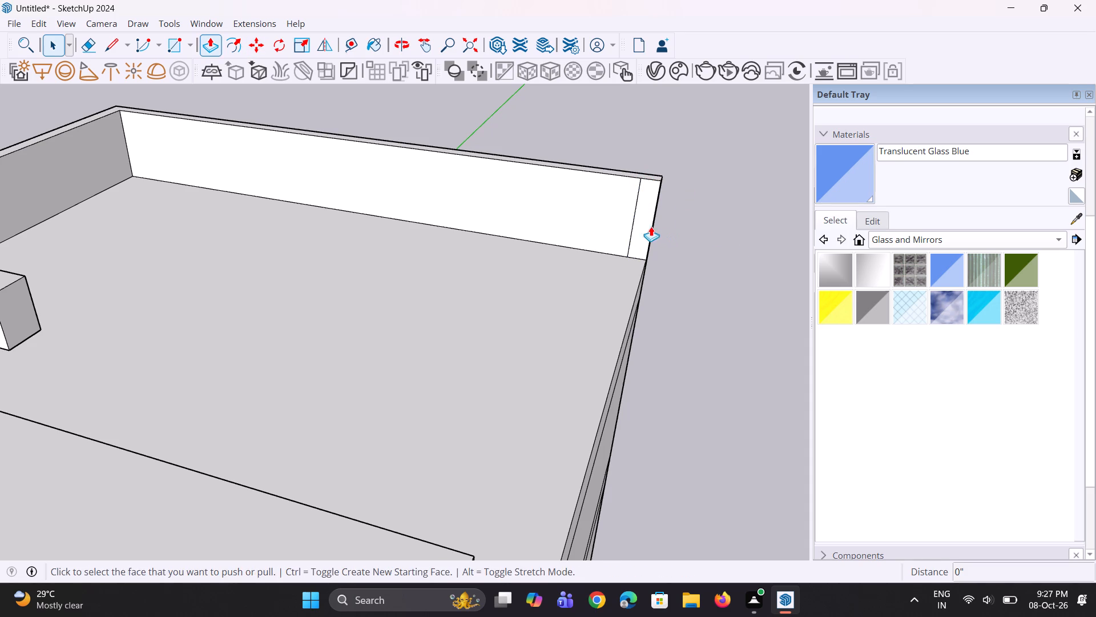
{"action": "left_click", "coordinate": [643, 225]}
{"action": "scroll", "coordinate": [630, 235], "scroll_direction": "down", "scroll_amount": 6}
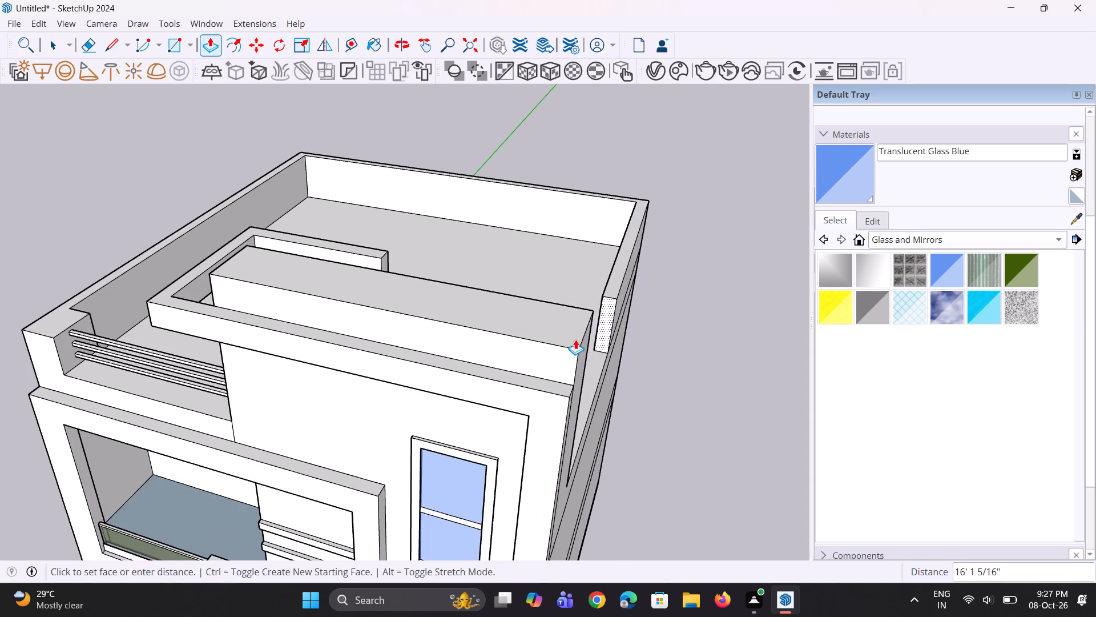
{"action": "left_click", "coordinate": [570, 357]}
Examine the roof parapet and the whole building from above, the side and the front.
{"action": "middle_click_drag", "start_coordinate": [612, 358], "coordinate": [555, 344]}
{"action": "scroll", "coordinate": [612, 358], "scroll_direction": "up", "scroll_amount": 1}
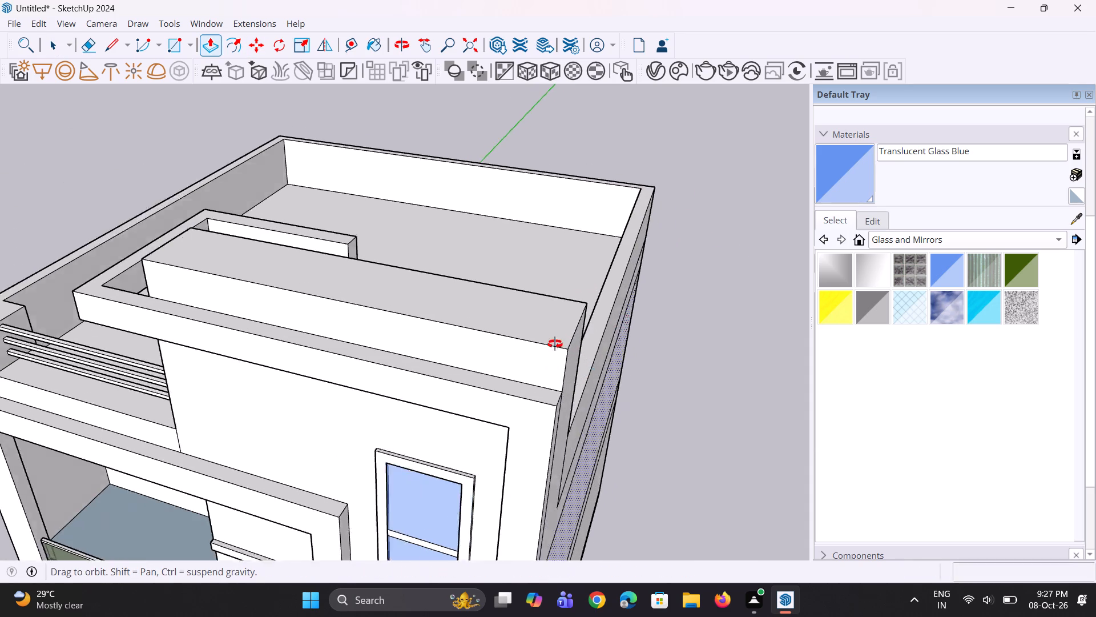
{"action": "middle_click_drag", "start_coordinate": [555, 344], "coordinate": [382, 297]}
{"action": "scroll", "coordinate": [381, 293], "scroll_direction": "down", "scroll_amount": 4}
{"action": "middle_click_drag", "start_coordinate": [380, 285], "coordinate": [469, 261]}
{"action": "scroll", "coordinate": [469, 260], "scroll_direction": "down", "scroll_amount": 5}
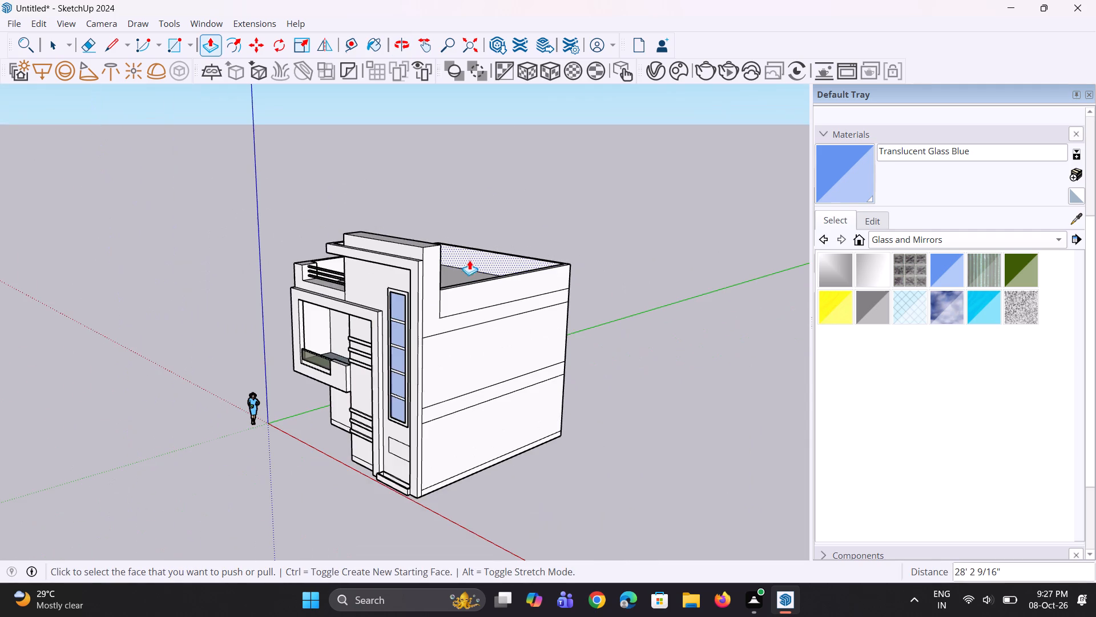
{"action": "scroll", "coordinate": [472, 250], "scroll_direction": "down", "scroll_amount": 1}
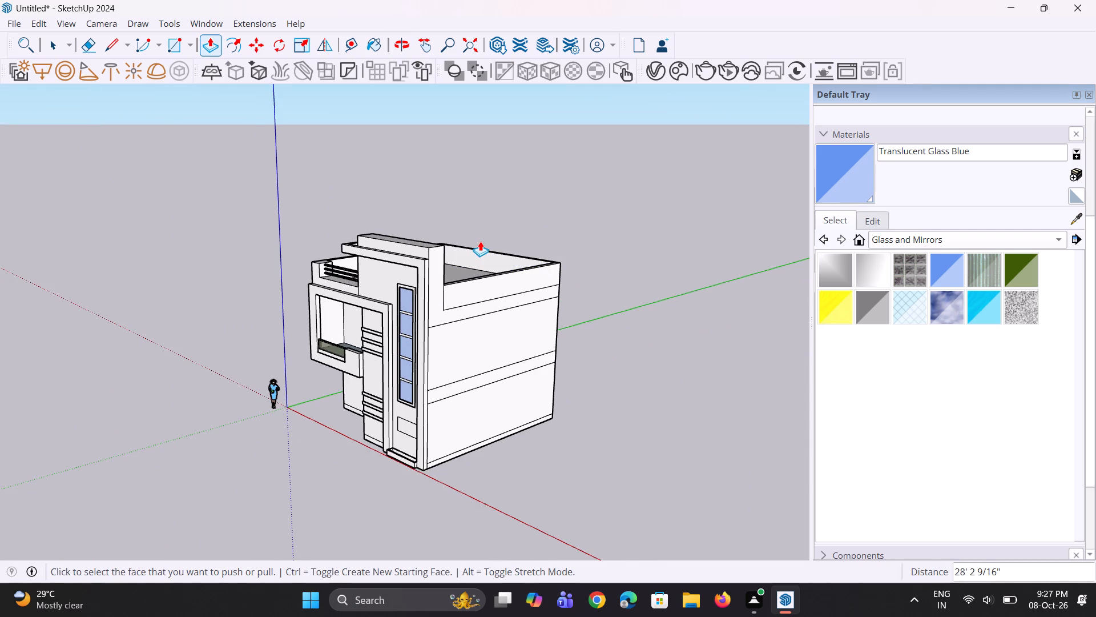
{"action": "scroll", "coordinate": [481, 241], "scroll_direction": "down", "scroll_amount": 2}
{"action": "middle_click_drag", "start_coordinate": [462, 257], "coordinate": [688, 271]}
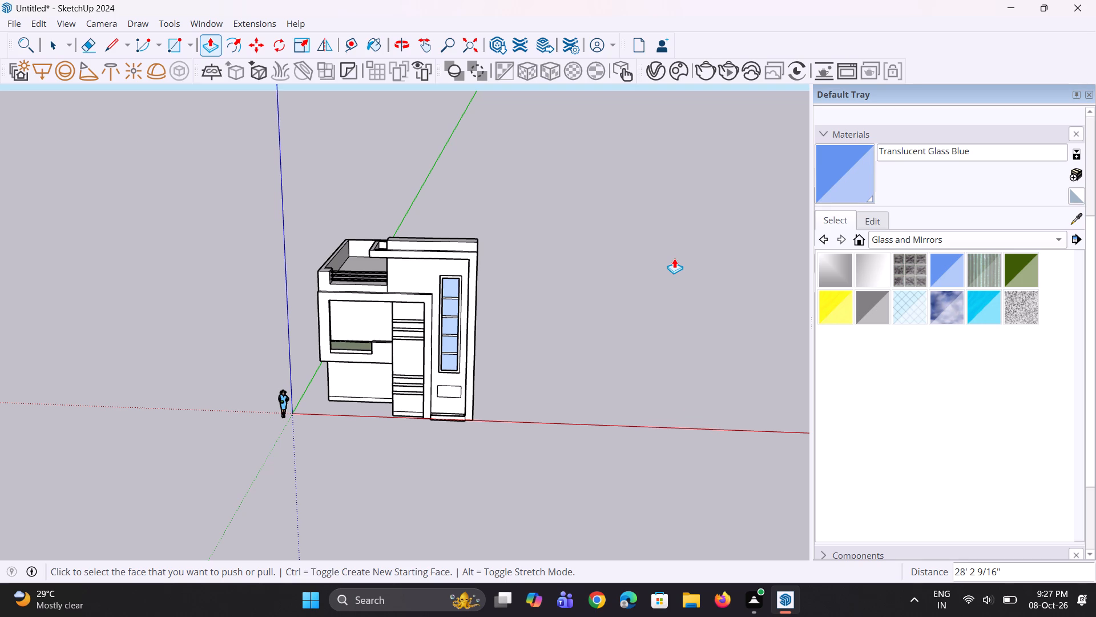
{"action": "middle_click_drag", "start_coordinate": [674, 258], "coordinate": [687, 258]}
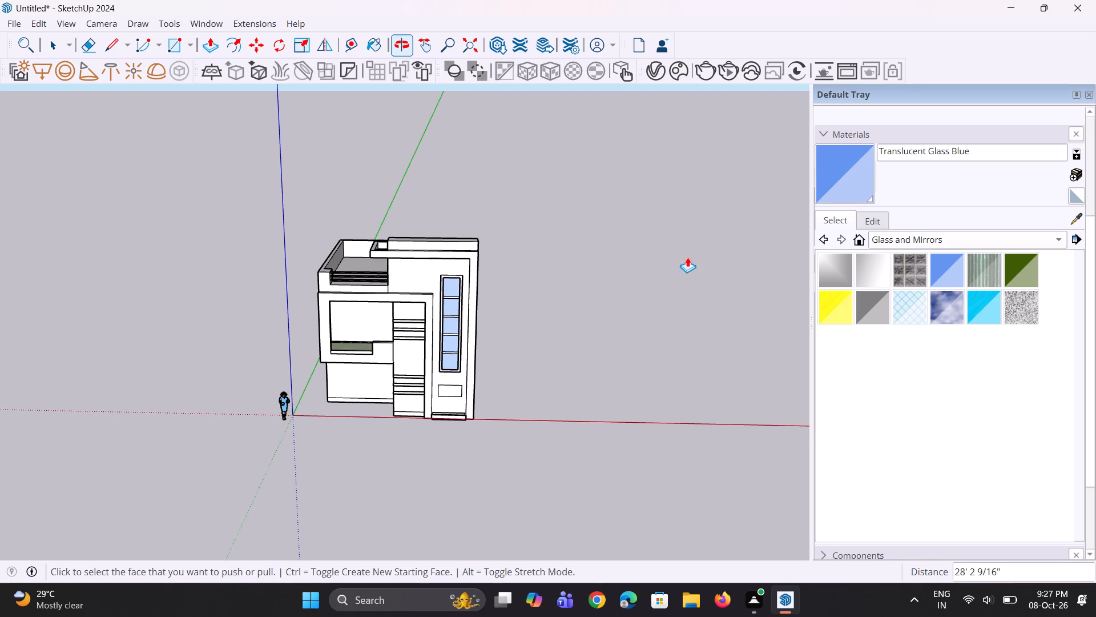
{"action": "scroll", "coordinate": [562, 295], "scroll_direction": "up", "scroll_amount": 5}
{"action": "key", "text": "space"}
{"action": "key", "text": "space"}
{"action": "middle_click_drag", "start_coordinate": [452, 333], "coordinate": [477, 302]}
{"action": "scroll", "coordinate": [477, 302], "scroll_direction": "up", "scroll_amount": 1}
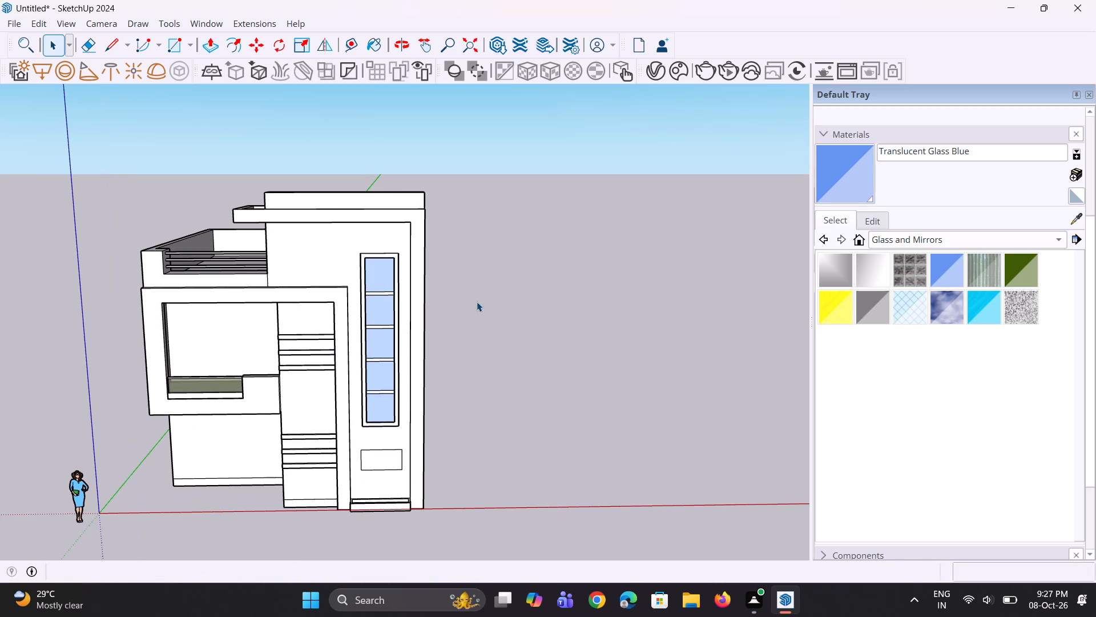
Examine the building's front facade, including the tall glazed window, glass balcony and roof-terrace railing, from near and far.
{"action": "scroll", "coordinate": [479, 295], "scroll_direction": "down", "scroll_amount": 3}
{"action": "middle_click_drag", "start_coordinate": [479, 294], "coordinate": [478, 277]}
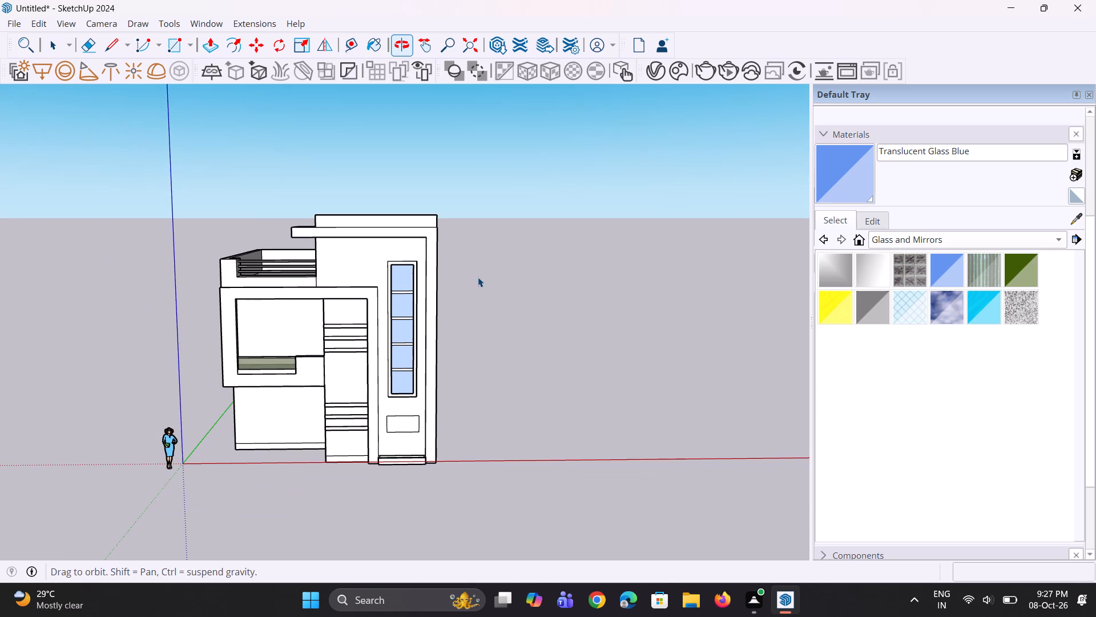
{"action": "scroll", "coordinate": [478, 274], "scroll_direction": "up", "scroll_amount": 1}
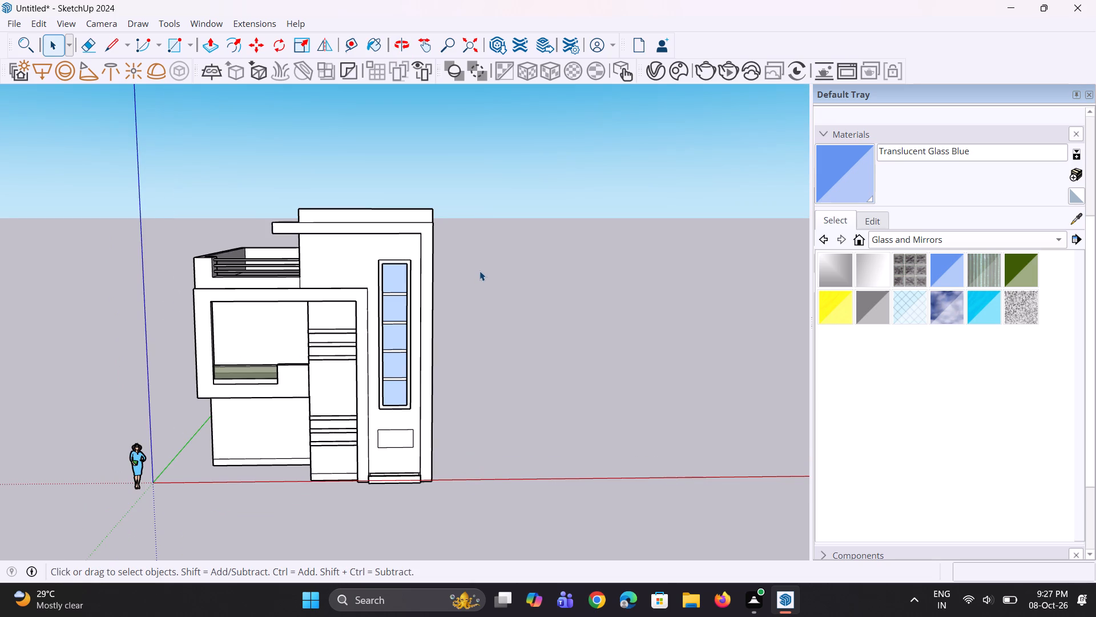
{"action": "middle_click_drag", "start_coordinate": [471, 300], "coordinate": [507, 302]}
{"action": "scroll", "coordinate": [342, 330], "scroll_direction": "up", "scroll_amount": 4}
{"action": "scroll", "coordinate": [321, 317], "scroll_direction": "down", "scroll_amount": 3}
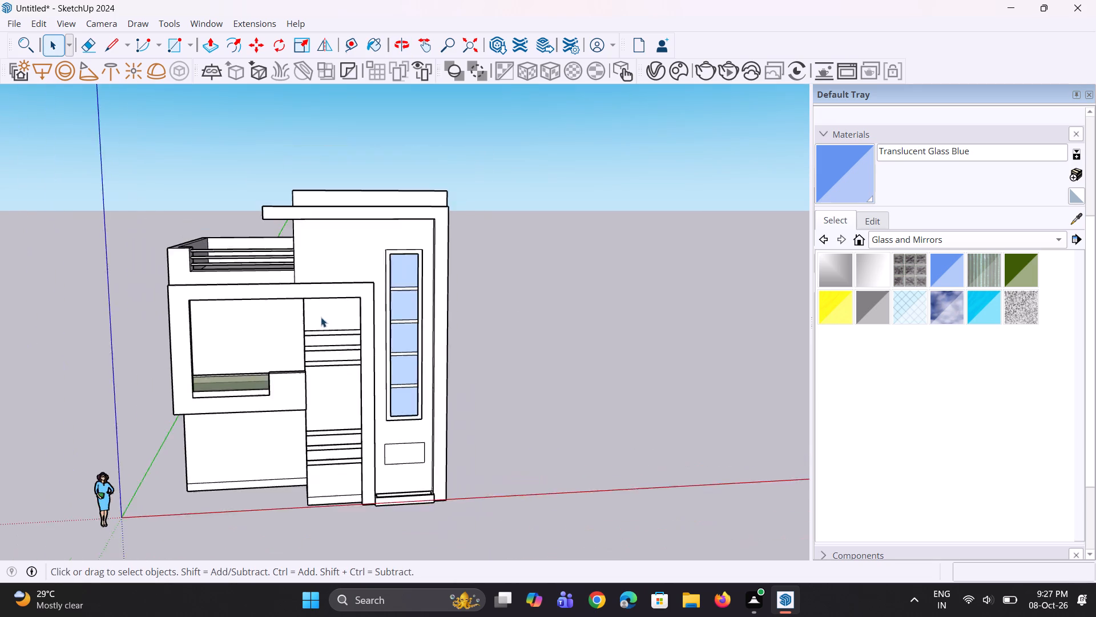
{"action": "scroll", "coordinate": [321, 317], "scroll_direction": "down", "scroll_amount": 5}
{"action": "middle_click_drag", "start_coordinate": [308, 307], "coordinate": [272, 266]}
{"action": "scroll", "coordinate": [159, 227], "scroll_direction": "up", "scroll_amount": 8}
{"action": "middle_click_drag", "start_coordinate": [261, 289], "coordinate": [273, 298]}
{"action": "scroll", "coordinate": [278, 301], "scroll_direction": "up", "scroll_amount": 1}
{"action": "middle_click_drag", "start_coordinate": [273, 298], "coordinate": [230, 324]}
{"action": "left_click", "coordinate": [230, 324]}
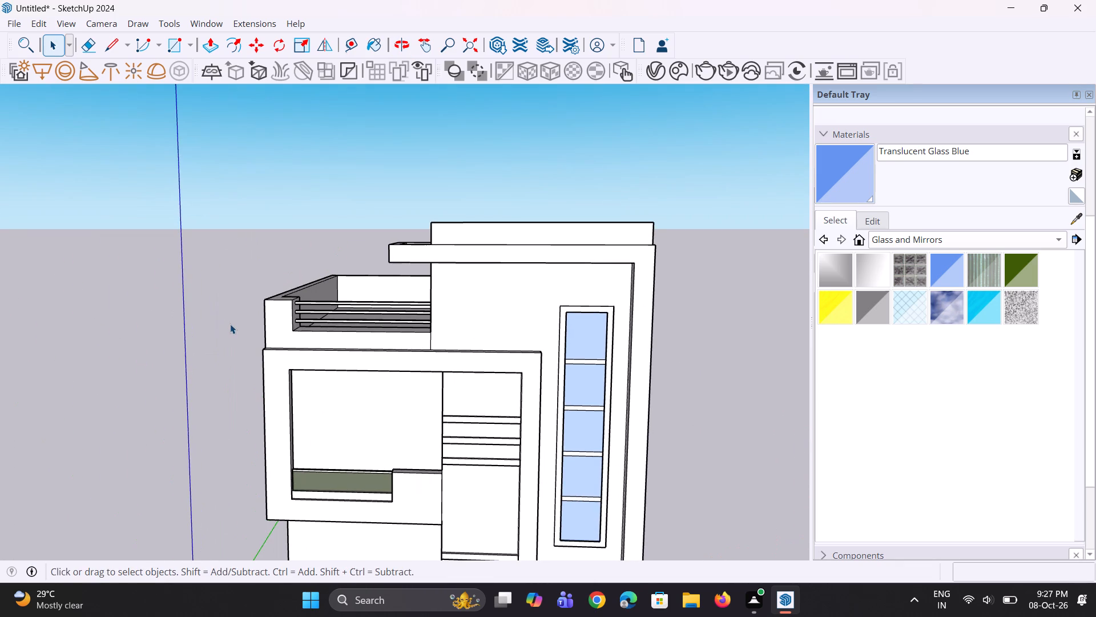
{"action": "left_click", "coordinate": [230, 324]}
{"action": "middle_click_drag", "start_coordinate": [270, 308], "coordinate": [424, 324]}
{"action": "middle_click_drag", "start_coordinate": [411, 321], "coordinate": [295, 322]}
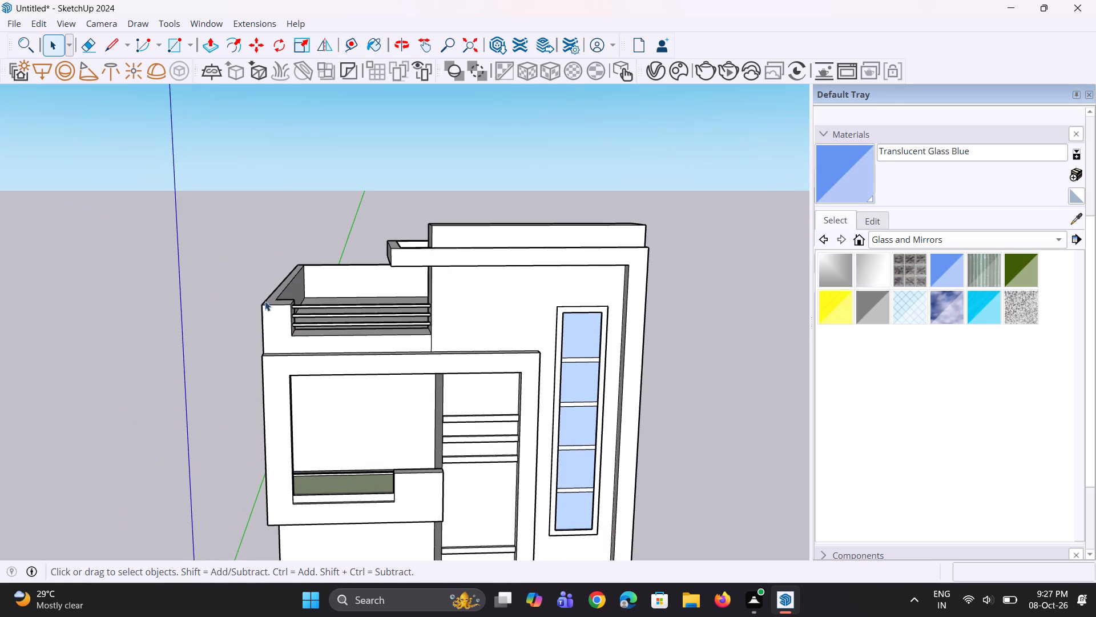
{"action": "triple_click", "coordinate": [231, 284]}
{"action": "key", "text": "space"}
{"action": "key", "text": "space"}
{"action": "middle_click_drag", "start_coordinate": [238, 270], "coordinate": [285, 261]}
{"action": "scroll", "coordinate": [285, 261], "scroll_direction": "up", "scroll_amount": 1}
{"action": "scroll", "coordinate": [295, 261], "scroll_direction": "down", "scroll_amount": 9}
{"action": "middle_click_drag", "start_coordinate": [439, 359], "coordinate": [415, 357]}
{"action": "scroll", "coordinate": [439, 359], "scroll_direction": "up", "scroll_amount": 1}
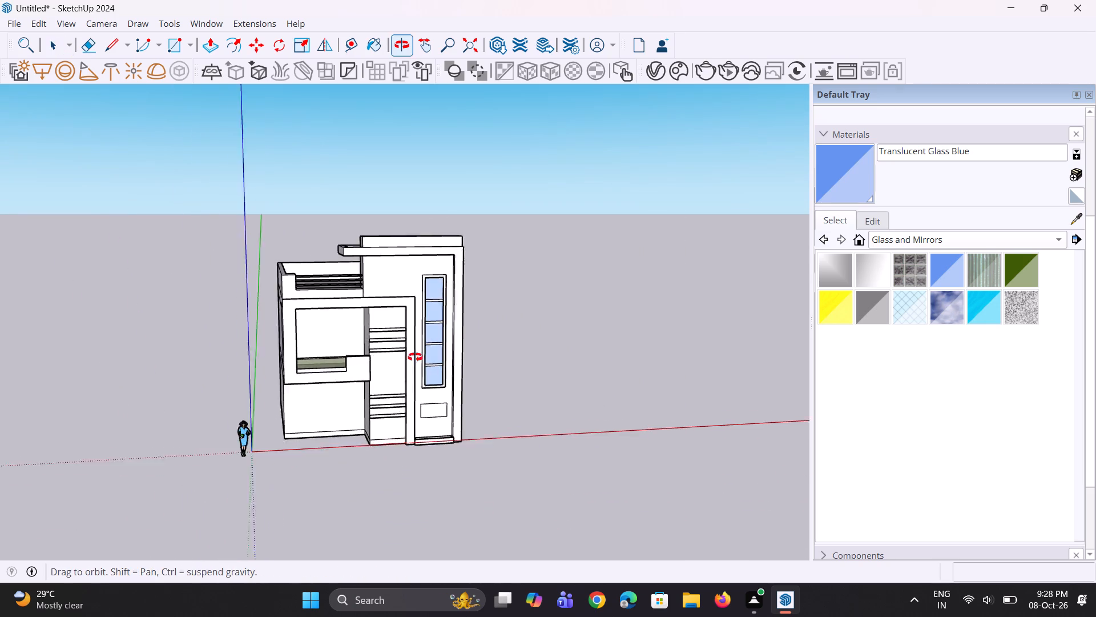
Examine the roof terrace, parapet and railing from above the side corner, and the whole building from the front.
{"action": "middle_click_drag", "start_coordinate": [415, 357], "coordinate": [345, 330]}
{"action": "scroll", "coordinate": [330, 285], "scroll_direction": "up", "scroll_amount": 6}
{"action": "middle_click_drag", "start_coordinate": [331, 277], "coordinate": [377, 374]}
{"action": "scroll", "coordinate": [277, 270], "scroll_direction": "up", "scroll_amount": 6}
{"action": "middle_click_drag", "start_coordinate": [281, 283], "coordinate": [499, 291]}
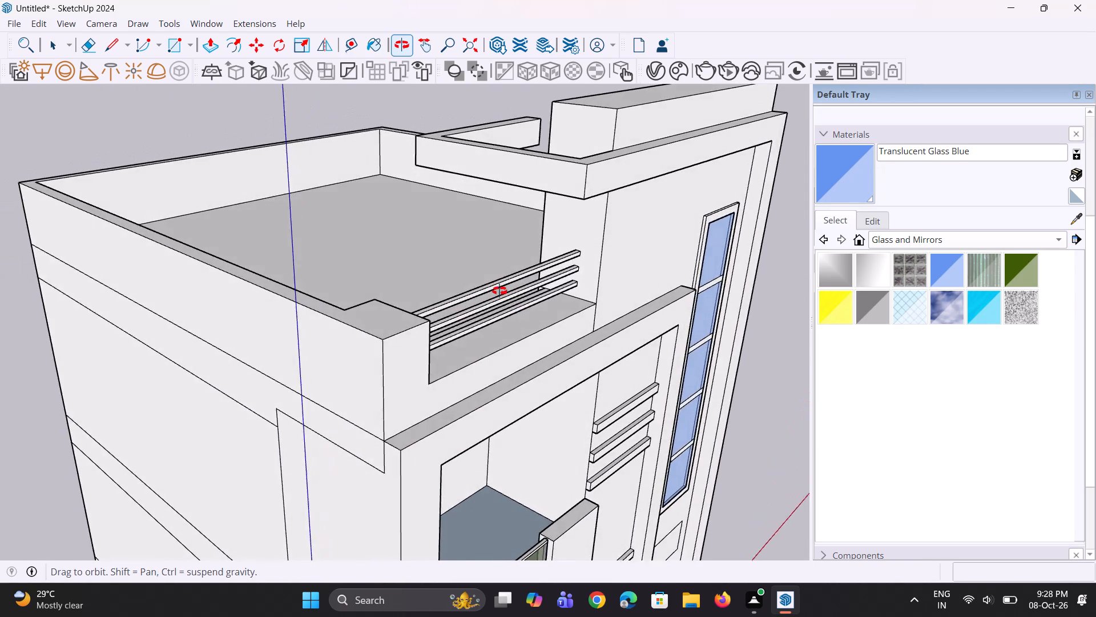
{"action": "middle_click_drag", "start_coordinate": [499, 291], "coordinate": [475, 291]}
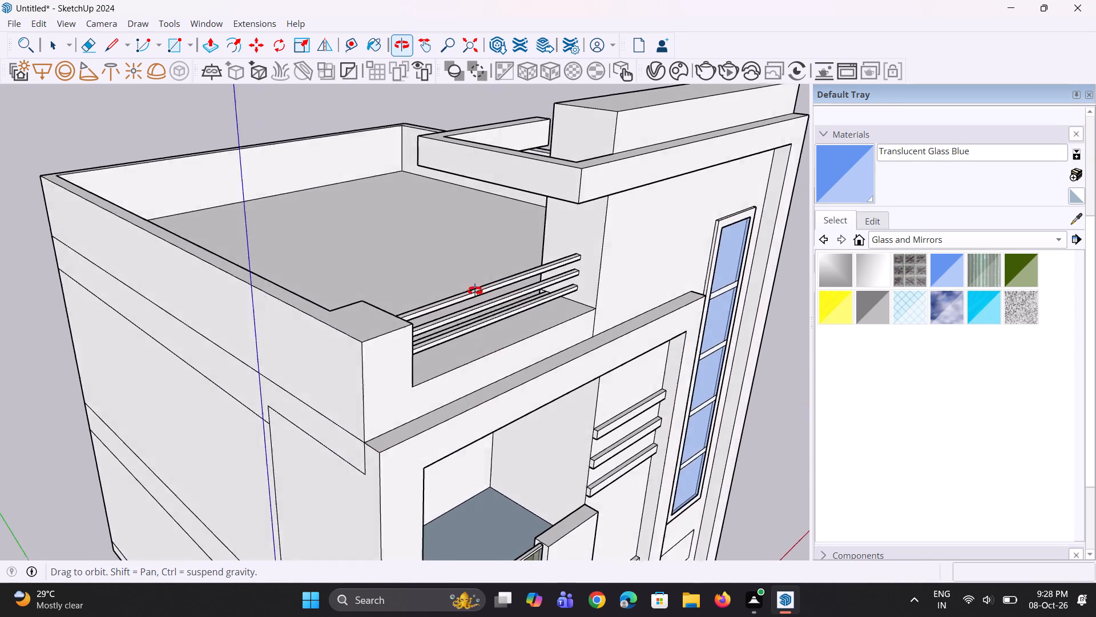
{"action": "middle_click_drag", "start_coordinate": [475, 291], "coordinate": [465, 285]}
{"action": "scroll", "coordinate": [464, 283], "scroll_direction": "down", "scroll_amount": 4}
{"action": "middle_click_drag", "start_coordinate": [577, 314], "coordinate": [477, 277]}
{"action": "scroll", "coordinate": [477, 277], "scroll_direction": "up", "scroll_amount": 1}
{"action": "scroll", "coordinate": [553, 276], "scroll_direction": "down", "scroll_amount": 4}
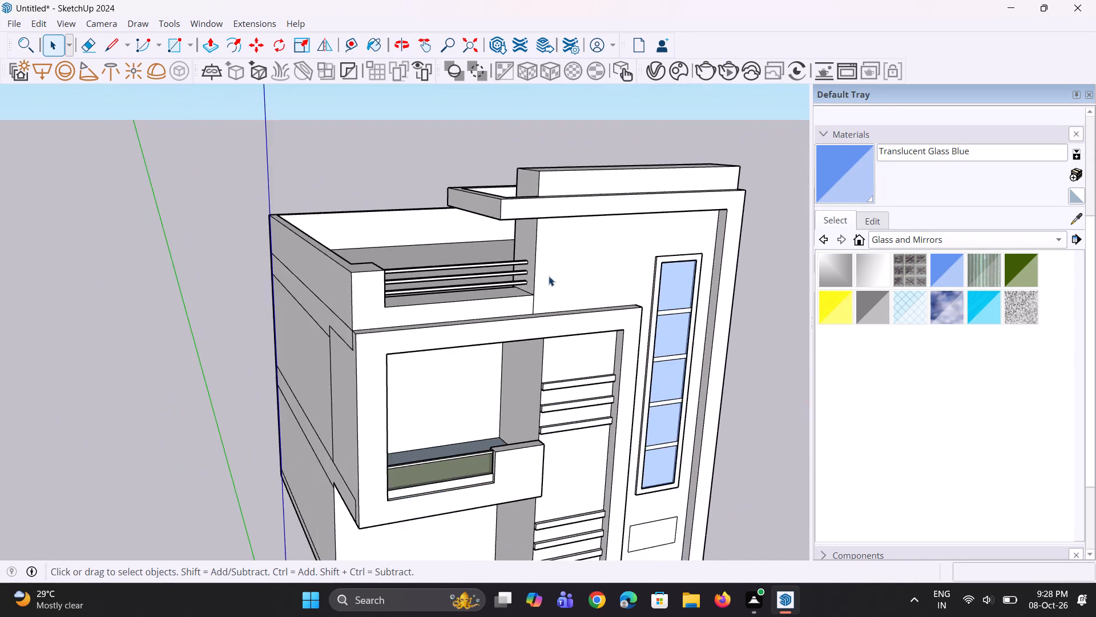
{"action": "scroll", "coordinate": [549, 276], "scroll_direction": "down", "scroll_amount": 3}
{"action": "left_click", "coordinate": [711, 301]}
{"action": "middle_click_drag", "start_coordinate": [663, 320], "coordinate": [601, 327]}
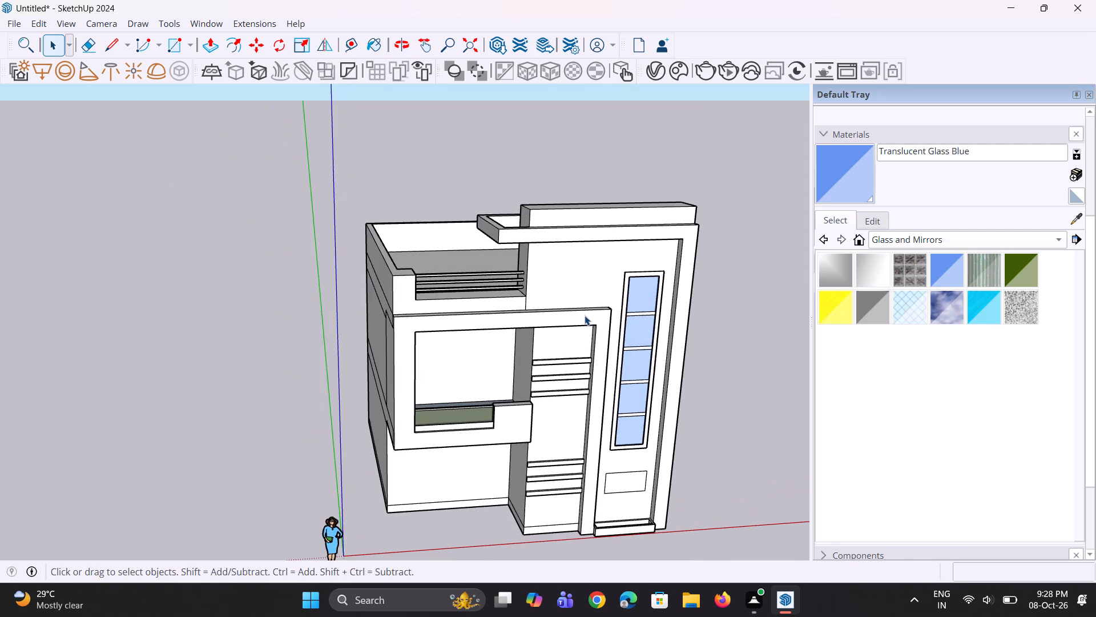
{"action": "middle_click_drag", "start_coordinate": [581, 315], "coordinate": [479, 332]}
{"action": "middle_click_drag", "start_coordinate": [522, 314], "coordinate": [587, 275]}
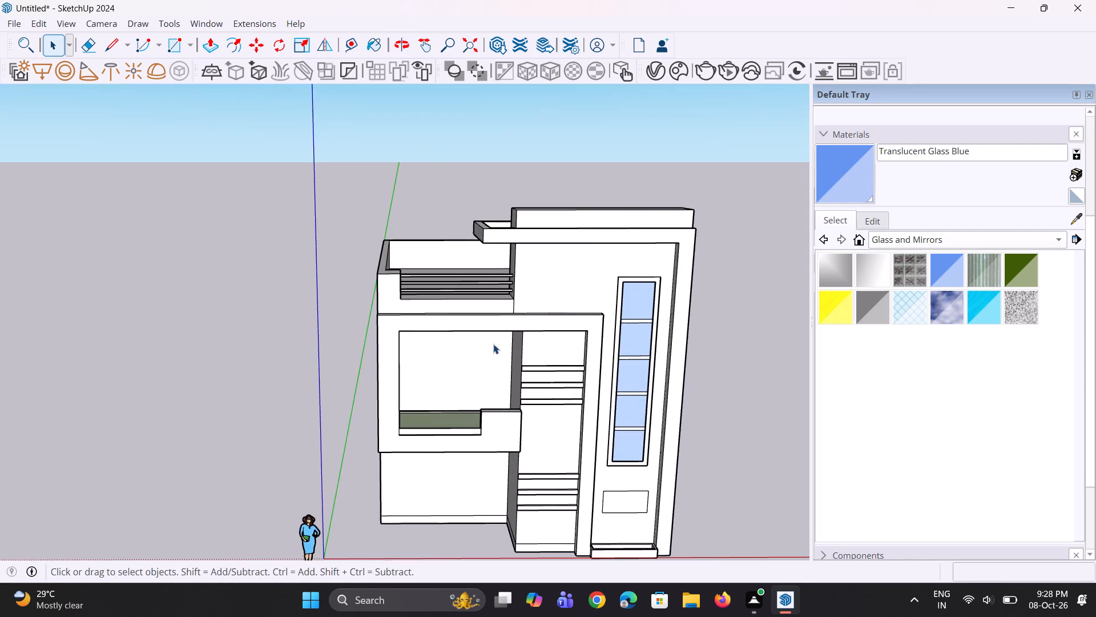
{"action": "scroll", "coordinate": [486, 344], "scroll_direction": "down", "scroll_amount": 4}
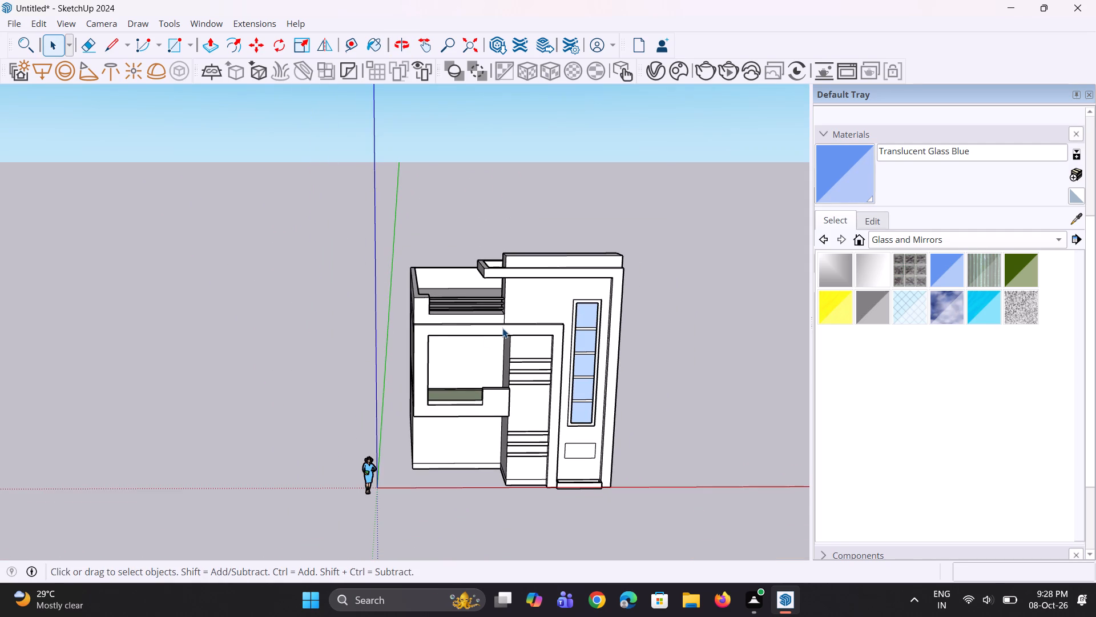
{"action": "scroll", "coordinate": [502, 328], "scroll_direction": "down", "scroll_amount": 2}
{"action": "middle_click_drag", "start_coordinate": [503, 328], "coordinate": [513, 299]}
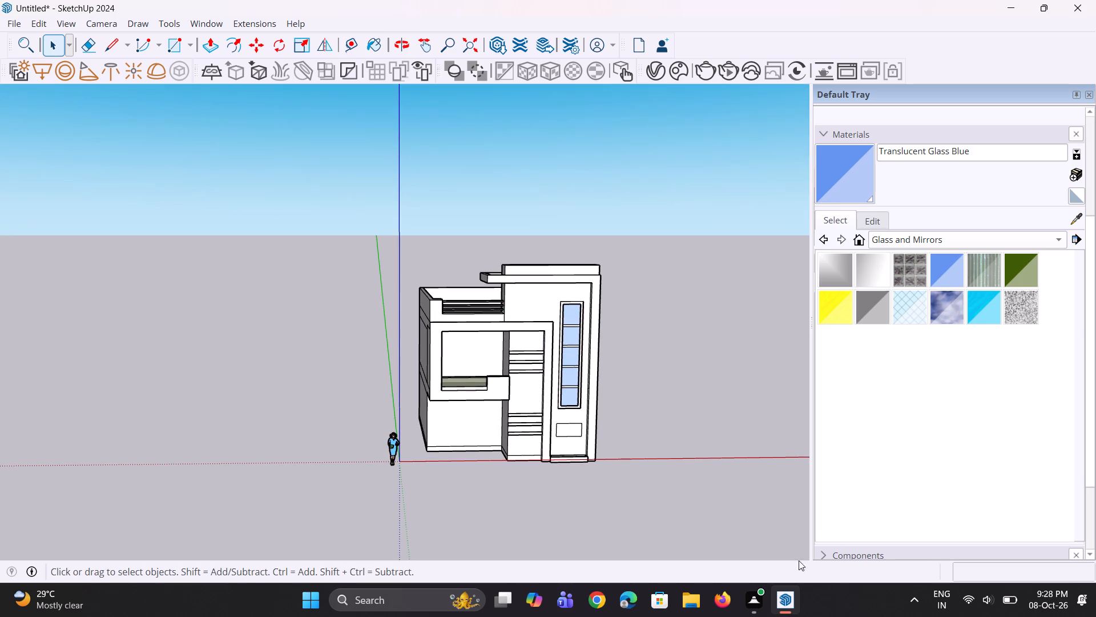
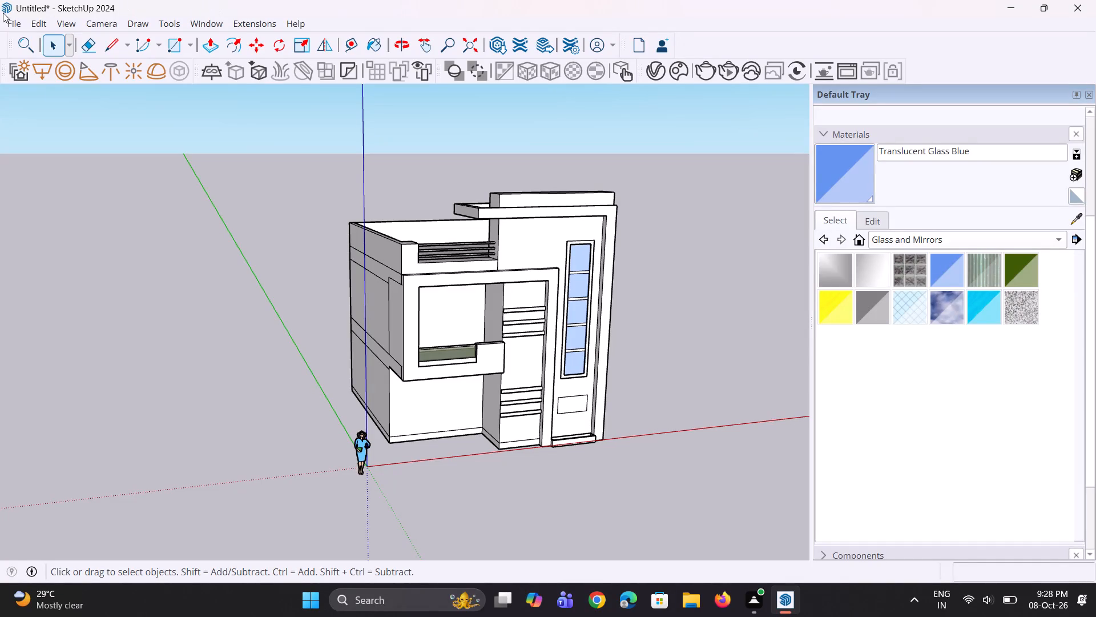
Import the Planting+101 model from the Downloads folder and place it on the open ground beside the house.
{"action": "left_click", "coordinate": [10, 25]}
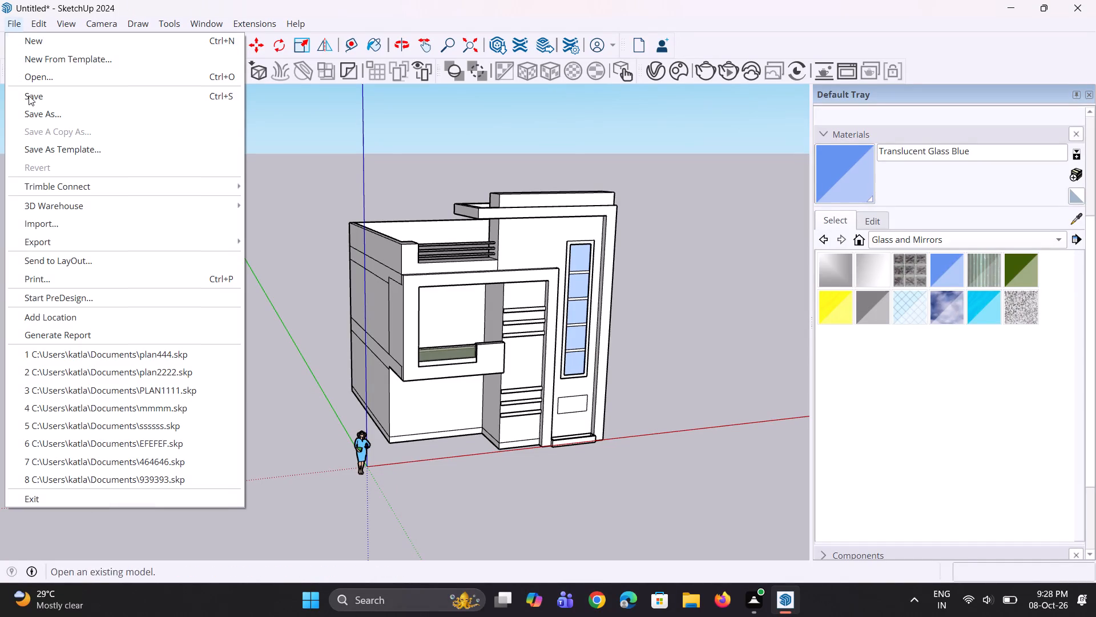
{"action": "left_click", "coordinate": [56, 222]}
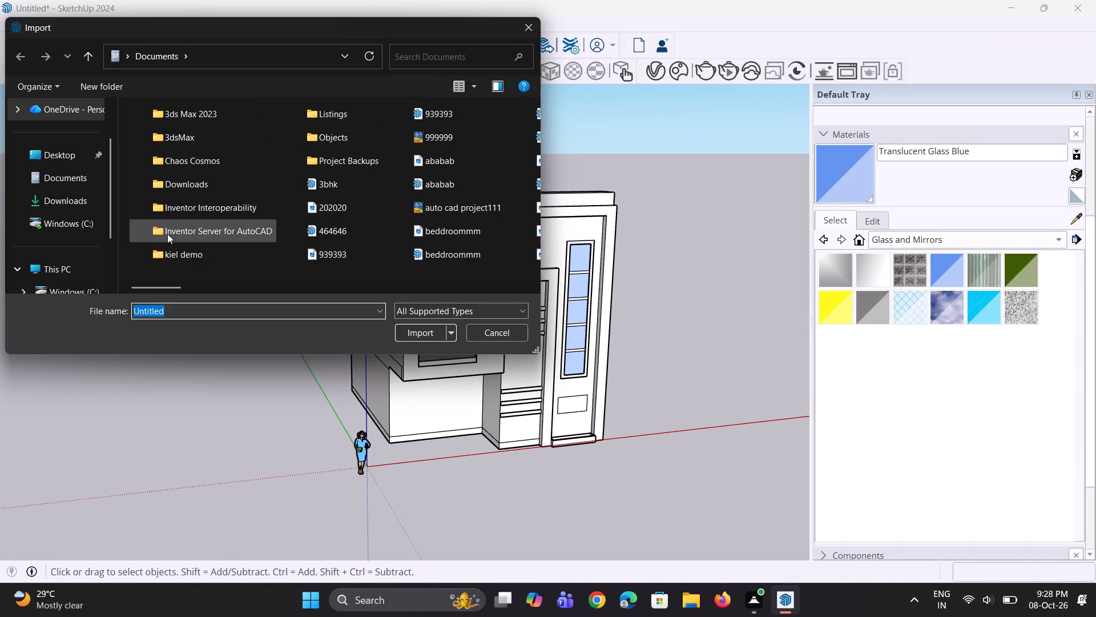
{"action": "left_click", "coordinate": [47, 200]}
{"action": "scroll", "coordinate": [215, 197], "scroll_direction": "down", "scroll_amount": 4}
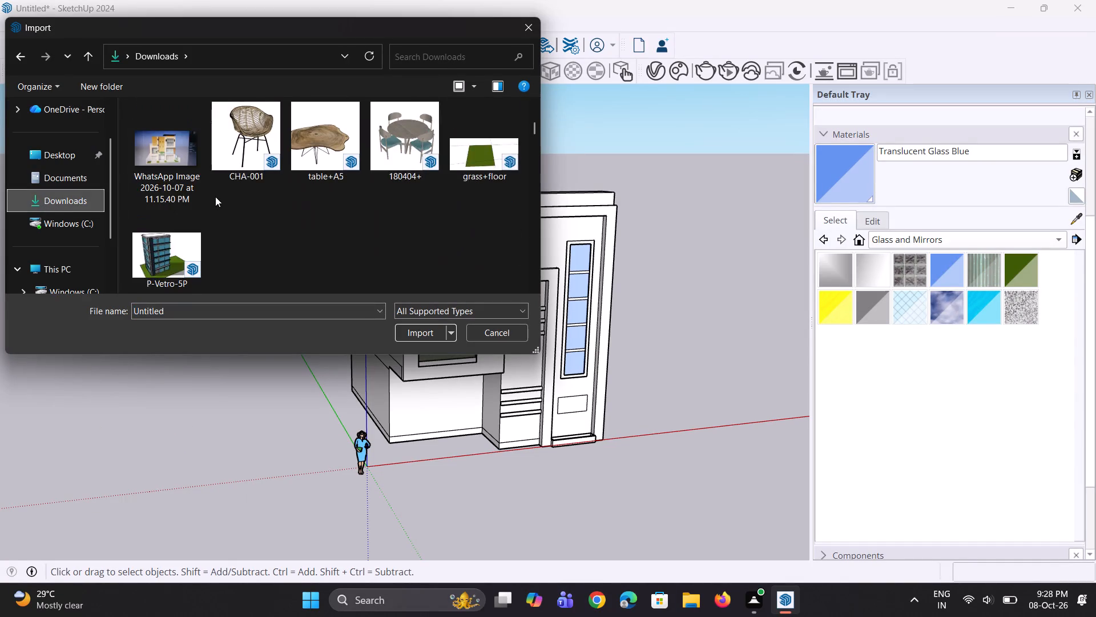
{"action": "scroll", "coordinate": [215, 197], "scroll_direction": "down", "scroll_amount": 6}
{"action": "scroll", "coordinate": [278, 194], "scroll_direction": "down", "scroll_amount": 2}
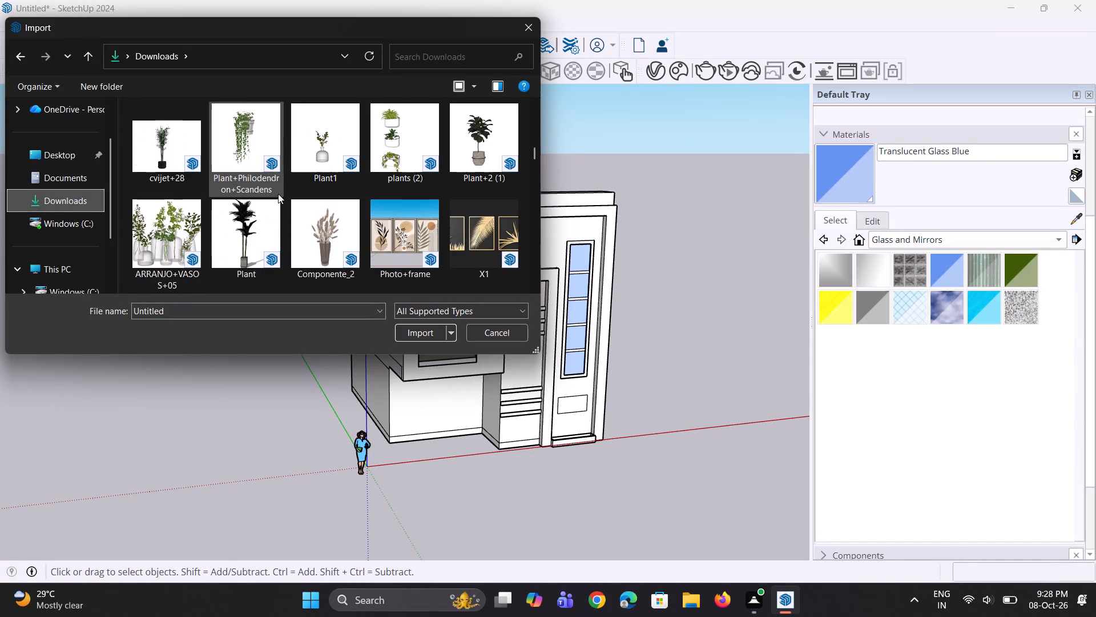
{"action": "scroll", "coordinate": [278, 194], "scroll_direction": "down", "scroll_amount": 8}
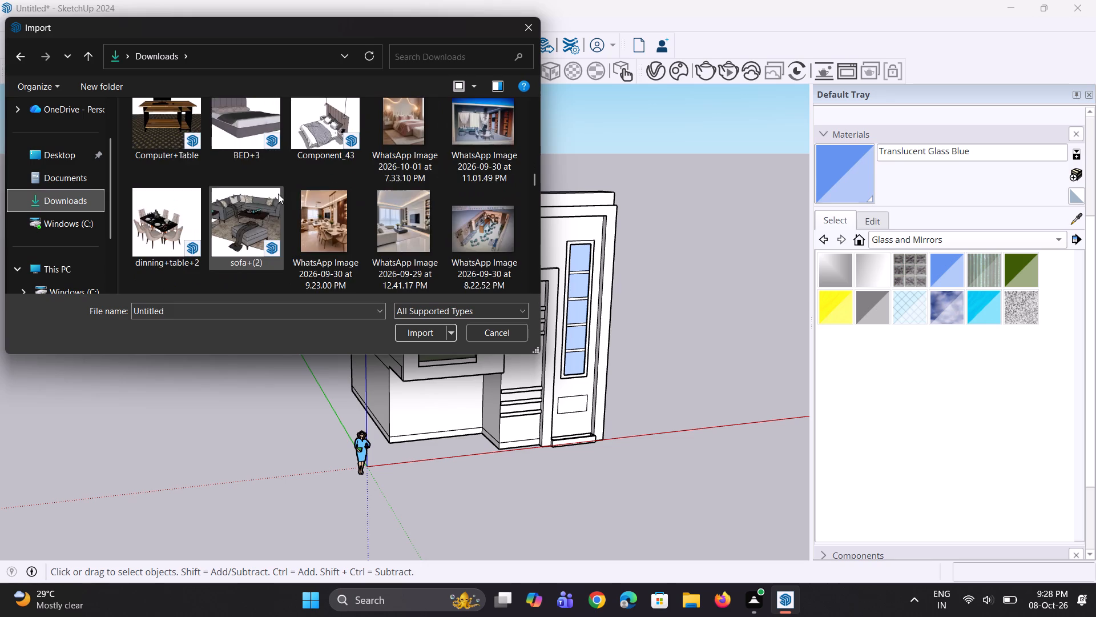
{"action": "scroll", "coordinate": [278, 194], "scroll_direction": "down", "scroll_amount": 6}
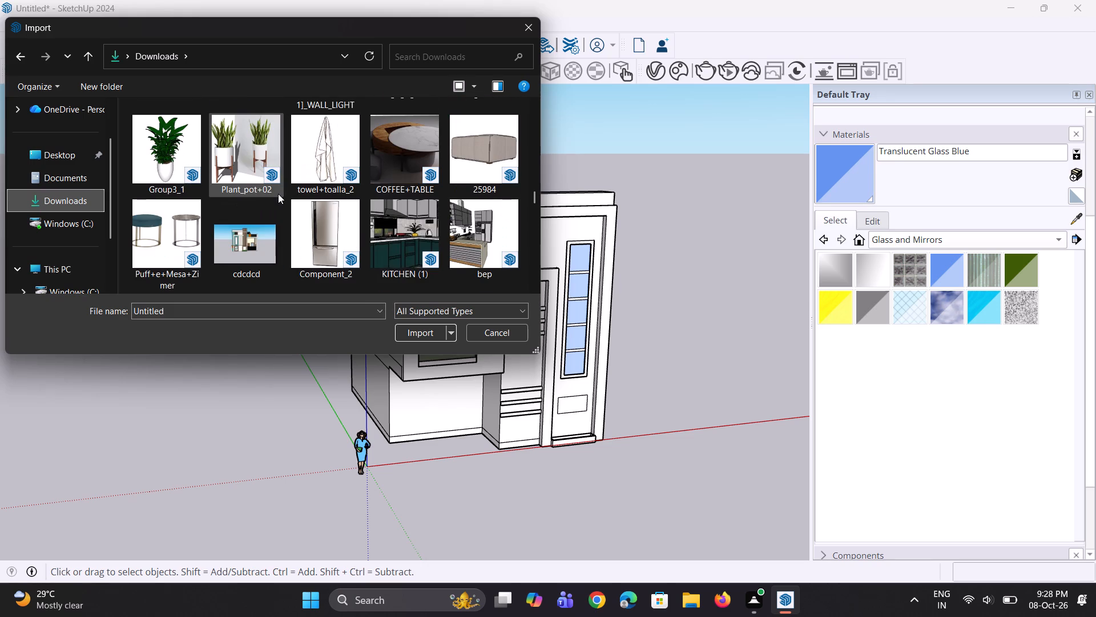
{"action": "scroll", "coordinate": [278, 194], "scroll_direction": "down", "scroll_amount": 5}
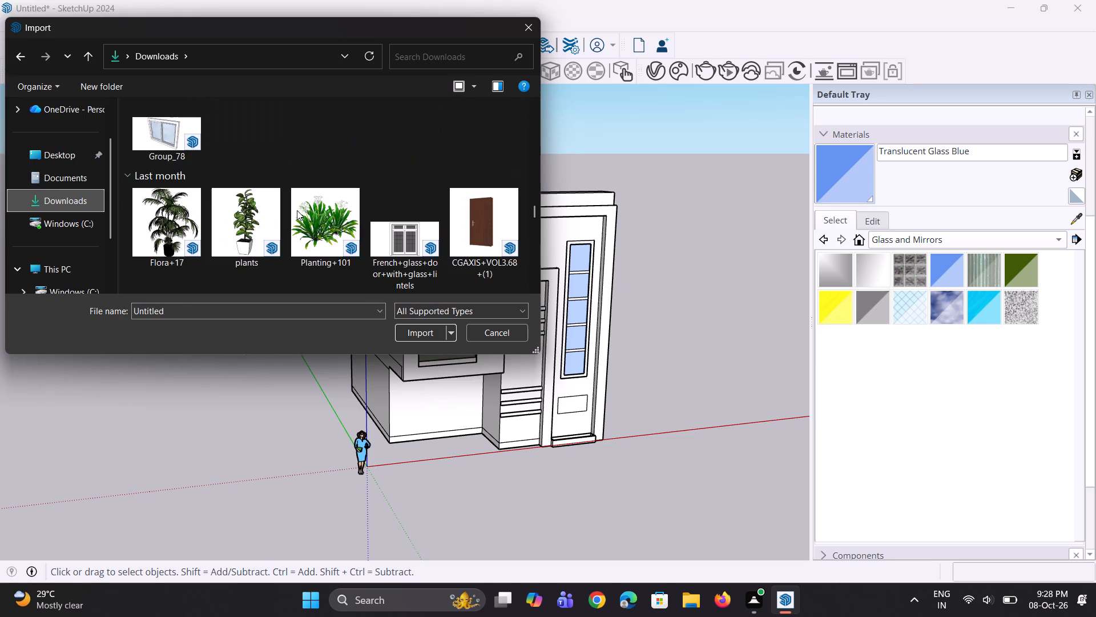
{"action": "left_click_drag", "start_coordinate": [306, 219], "coordinate": [687, 404]}
{"action": "key", "text": "space"}
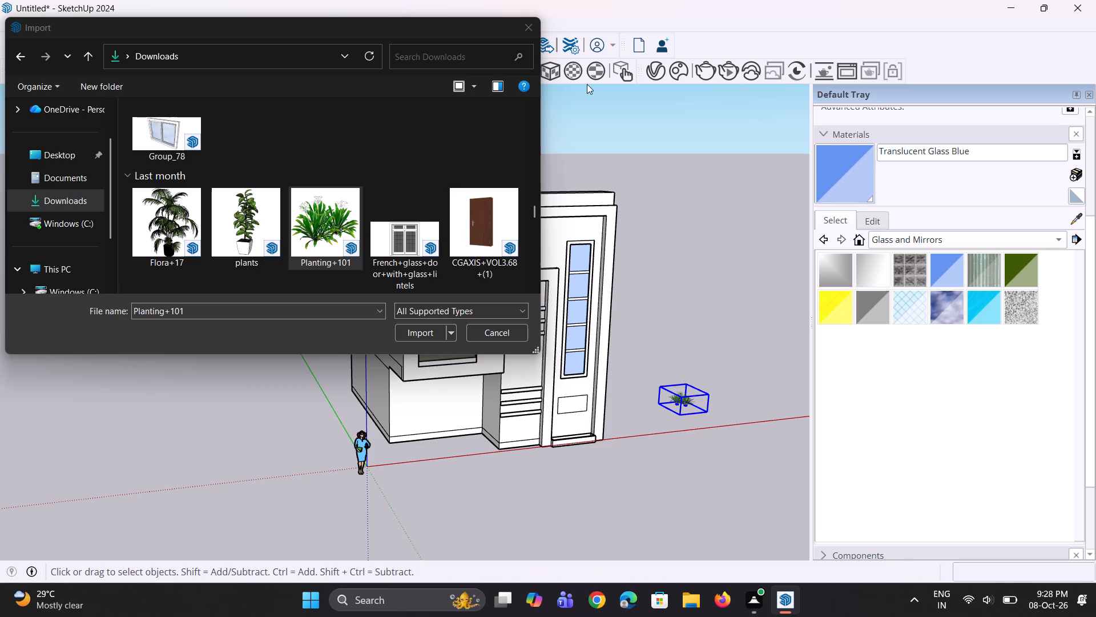
{"action": "left_click", "coordinate": [525, 26]}
Move the imported plant by its lower corner to the near end of the planter box at the tower's base.
{"action": "scroll", "coordinate": [592, 264], "scroll_direction": "down", "scroll_amount": 3}
{"action": "middle_click_drag", "start_coordinate": [589, 268], "coordinate": [510, 258]}
{"action": "scroll", "coordinate": [589, 268], "scroll_direction": "up", "scroll_amount": 4}
{"action": "scroll", "coordinate": [589, 286], "scroll_direction": "down", "scroll_amount": 3}
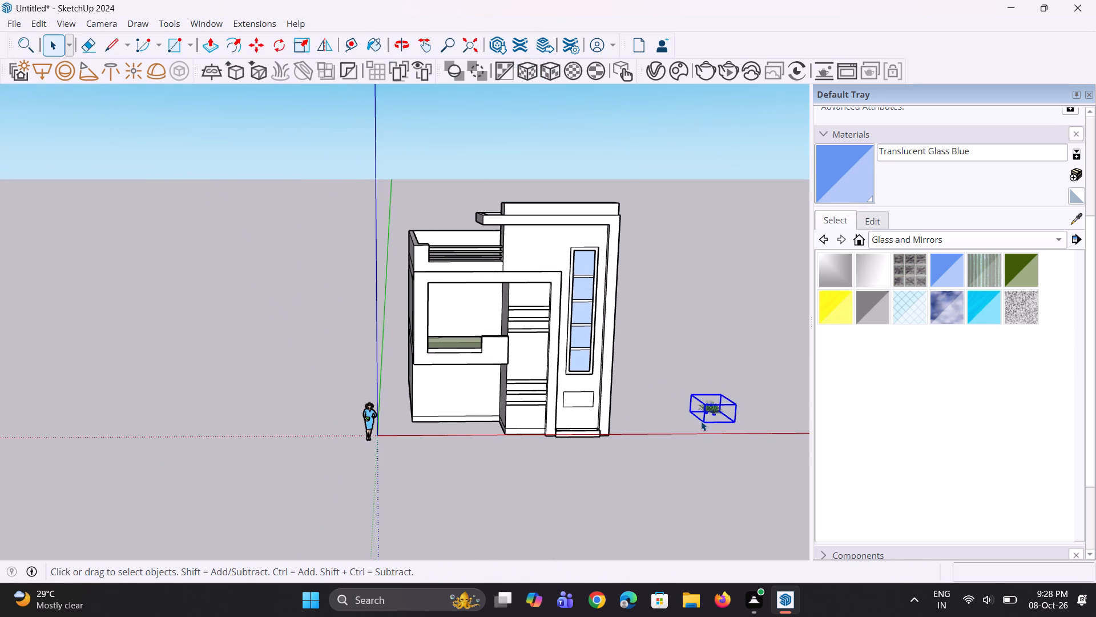
{"action": "scroll", "coordinate": [707, 425], "scroll_direction": "up", "scroll_amount": 3}
{"action": "key", "text": "m"}
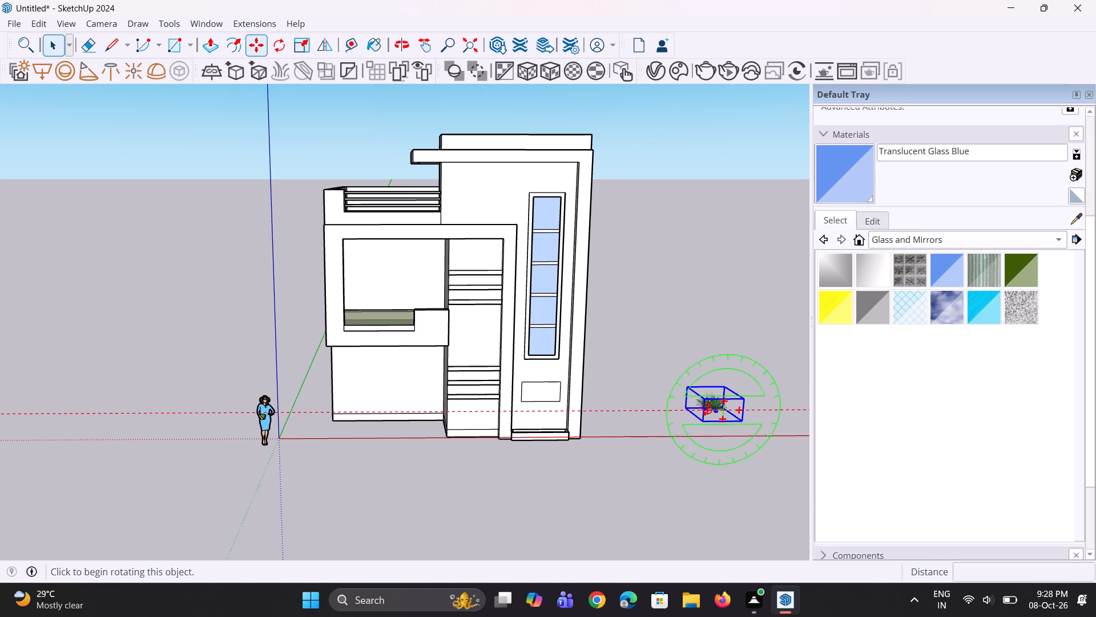
{"action": "left_click", "coordinate": [707, 409]}
{"action": "key", "text": "Escape"}
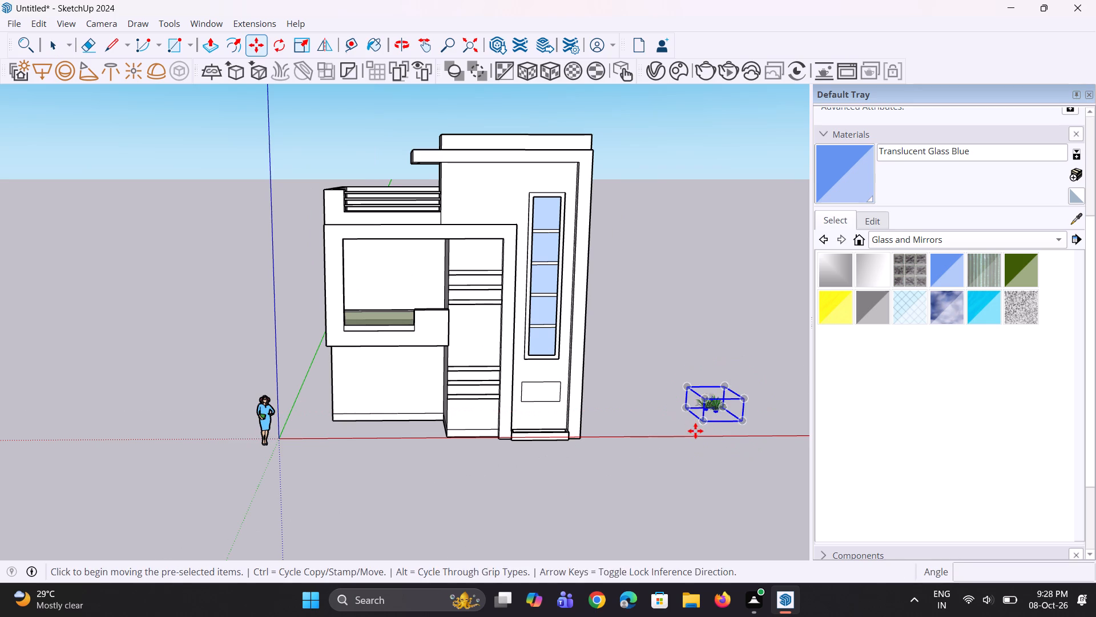
{"action": "scroll", "coordinate": [695, 431], "scroll_direction": "up", "scroll_amount": 3}
{"action": "left_click", "coordinate": [702, 422]}
{"action": "scroll", "coordinate": [461, 466], "scroll_direction": "up", "scroll_amount": 3}
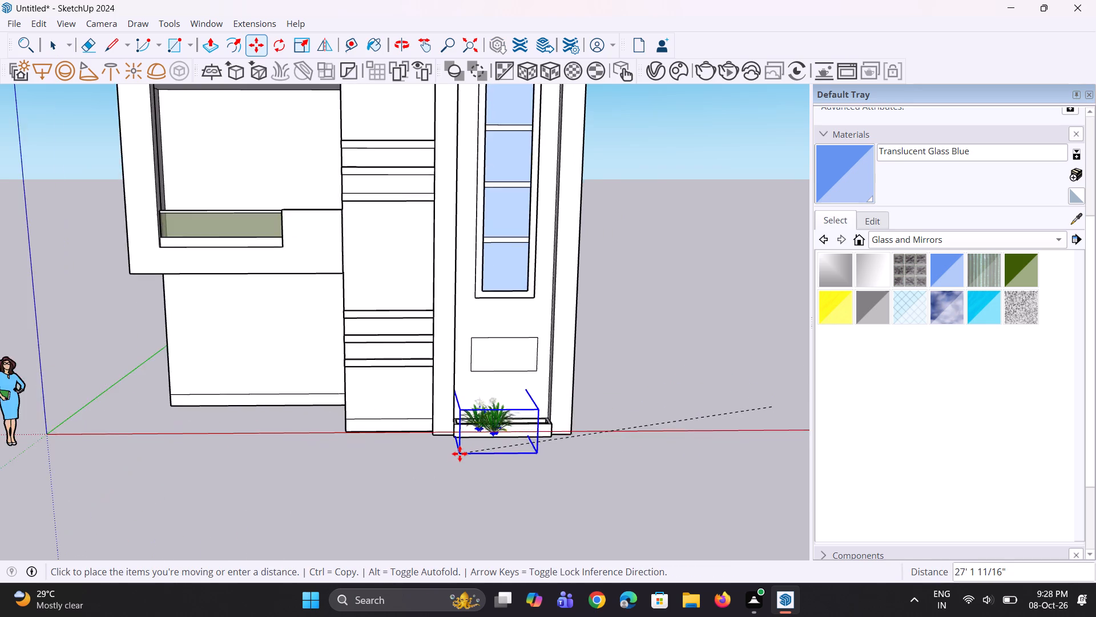
{"action": "scroll", "coordinate": [460, 454], "scroll_direction": "up", "scroll_amount": 3}
{"action": "left_click", "coordinate": [446, 447]}
Copy the plant about 2' along the planter box to its middle.
{"action": "middle_click_drag", "start_coordinate": [570, 429], "coordinate": [515, 464]}
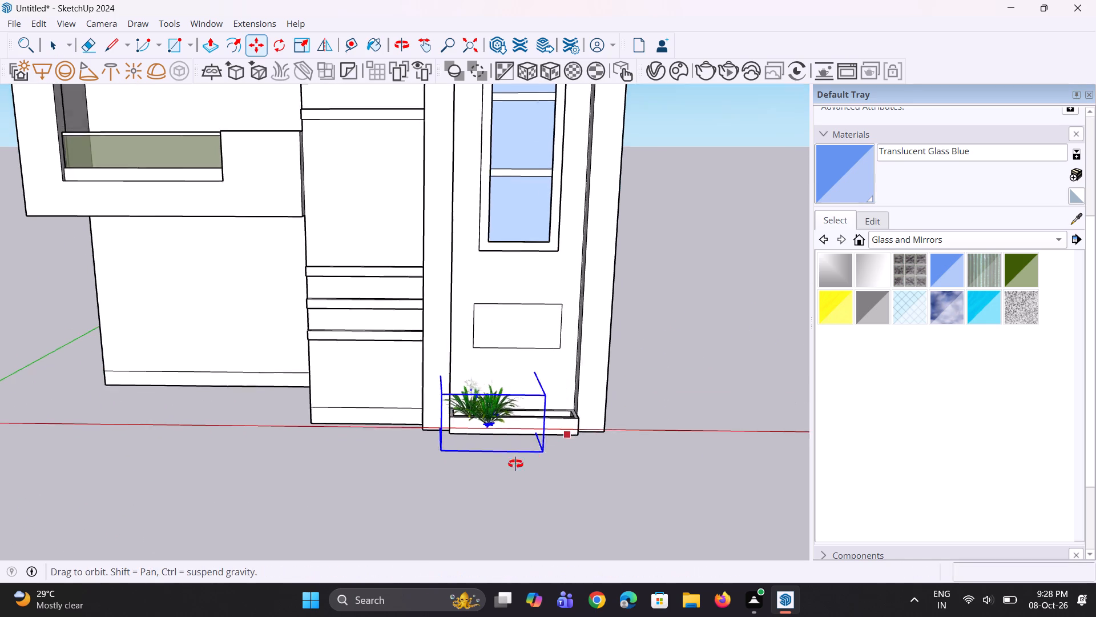
{"action": "middle_click_drag", "start_coordinate": [515, 464], "coordinate": [368, 499]}
{"action": "scroll", "coordinate": [422, 425], "scroll_direction": "up", "scroll_amount": 5}
{"action": "middle_click_drag", "start_coordinate": [414, 436], "coordinate": [577, 453]}
{"action": "scroll", "coordinate": [517, 445], "scroll_direction": "up", "scroll_amount": 2}
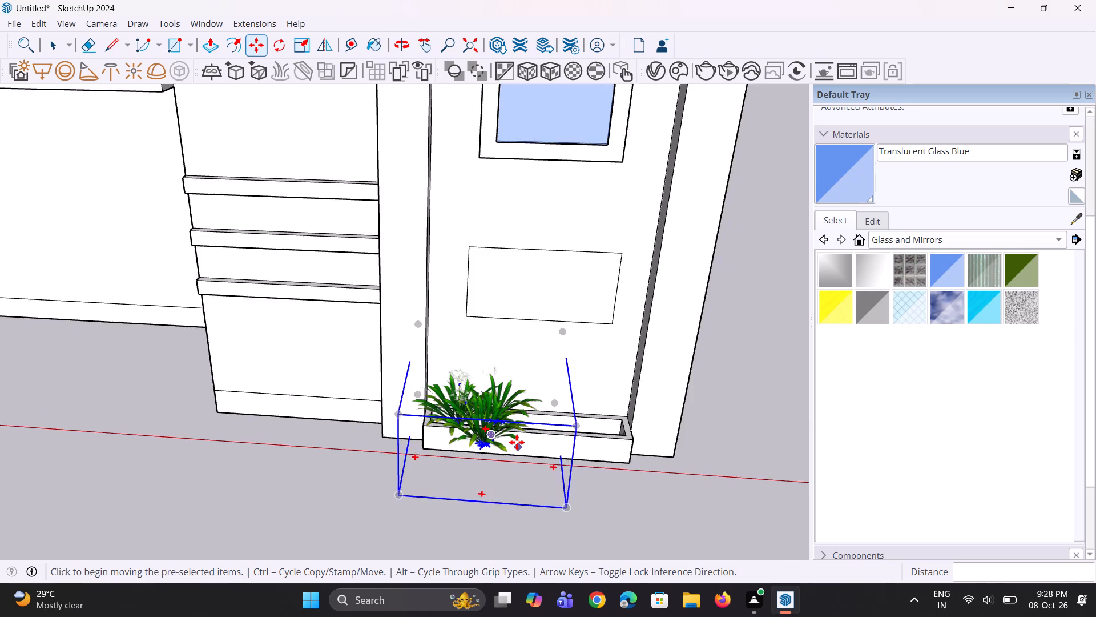
{"action": "scroll", "coordinate": [517, 442], "scroll_direction": "up", "scroll_amount": 4}
{"action": "middle_click_drag", "start_coordinate": [497, 442], "coordinate": [419, 450]}
{"action": "scroll", "coordinate": [424, 448], "scroll_direction": "up", "scroll_amount": 1}
{"action": "middle_click_drag", "start_coordinate": [425, 446], "coordinate": [436, 446]}
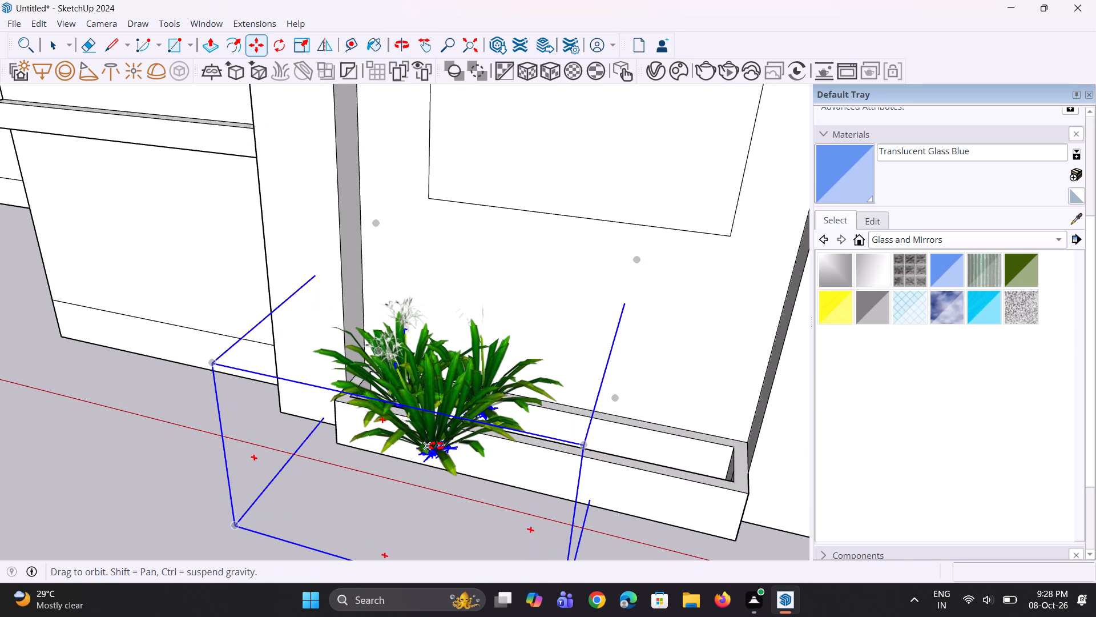
{"action": "middle_click_drag", "start_coordinate": [436, 446], "coordinate": [461, 447]}
{"action": "key", "text": "m"}
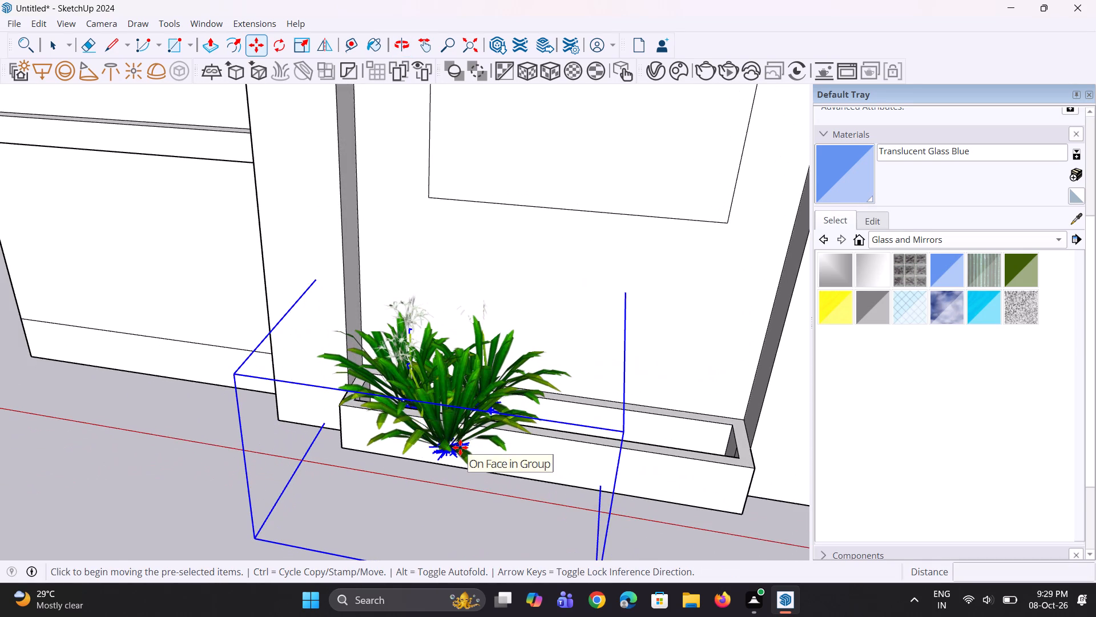
{"action": "left_click", "coordinate": [456, 436]}
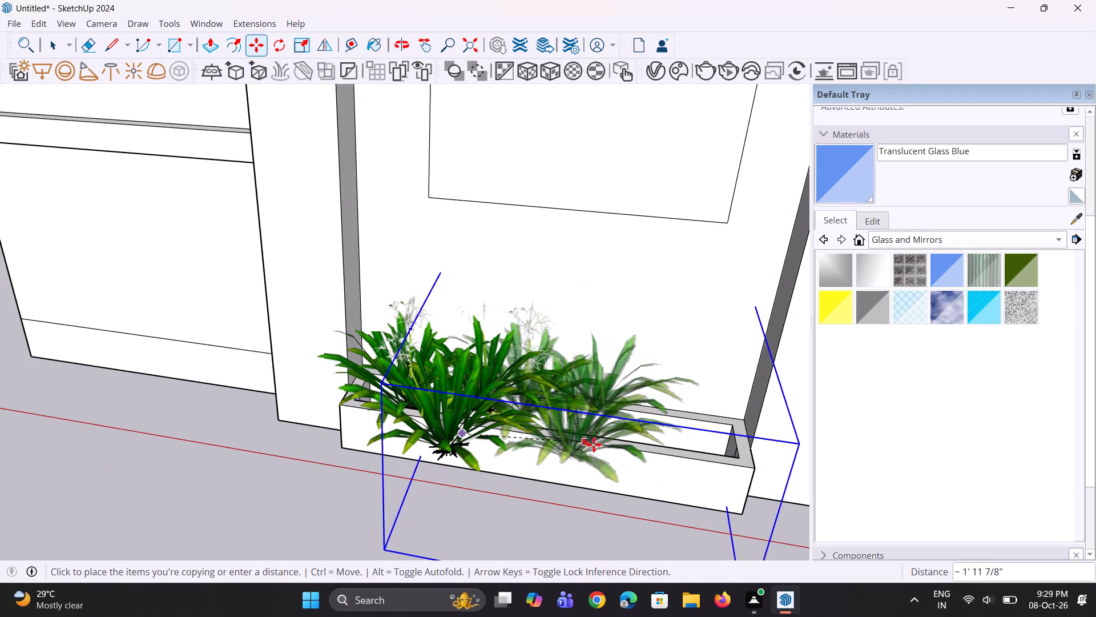
{"action": "left_click", "coordinate": [603, 446]}
Copy the middle plant about 1' 6" further along to the far end of the planter box and clear the selection.
{"action": "key", "text": "m"}
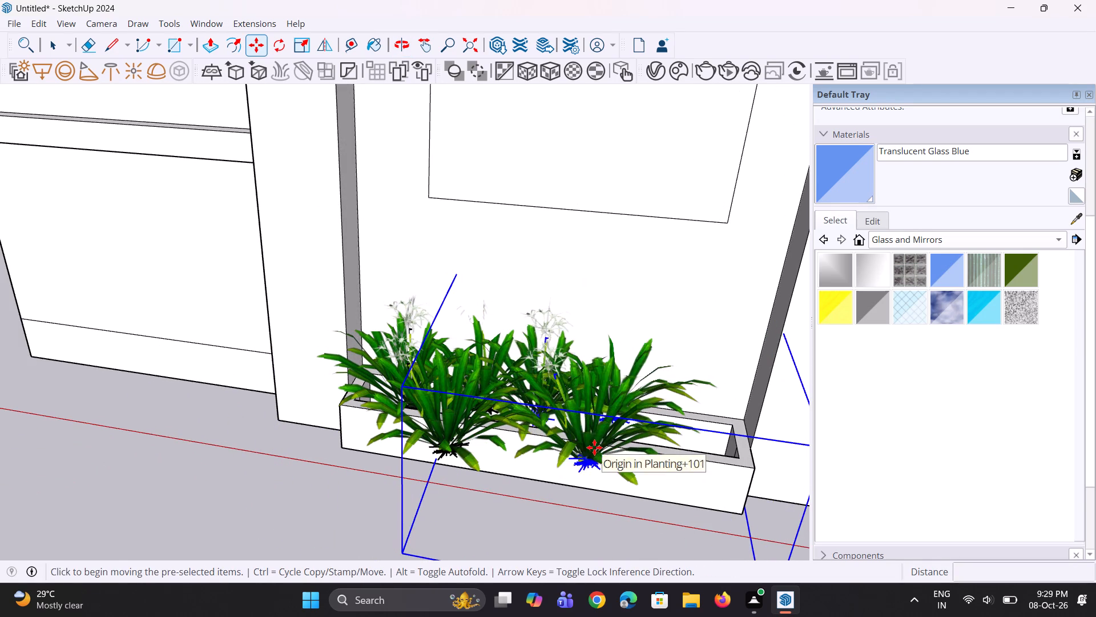
{"action": "left_click", "coordinate": [598, 440]}
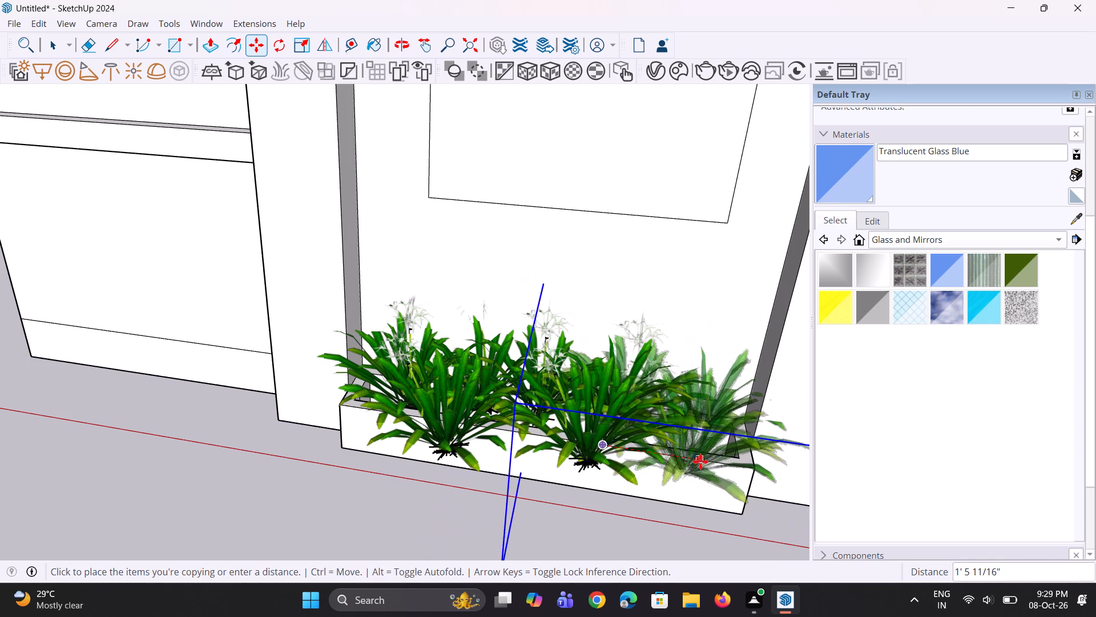
{"action": "left_click", "coordinate": [704, 463]}
{"action": "key", "text": "space"}
{"action": "key", "text": "space"}
{"action": "scroll", "coordinate": [559, 458], "scroll_direction": "down", "scroll_amount": 7}
{"action": "key", "text": "space"}
{"action": "key", "text": "space"}
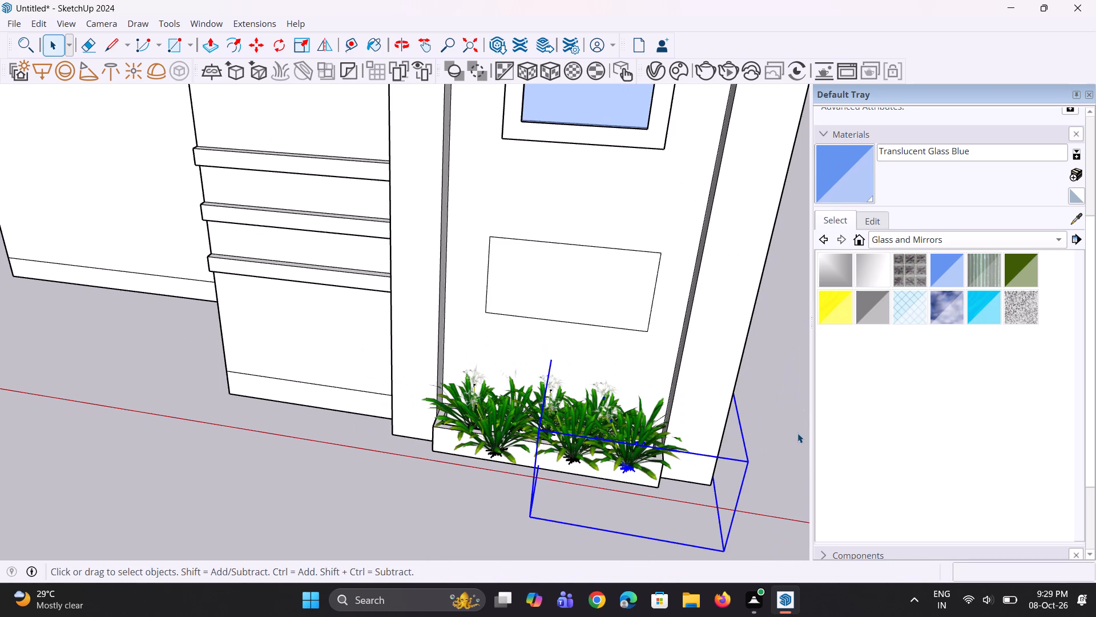
{"action": "left_click", "coordinate": [791, 433]}
Examine the plants in the planter box and the whole front facade, including the balcony, from several angles.
{"action": "scroll", "coordinate": [483, 416], "scroll_direction": "down", "scroll_amount": 5}
{"action": "middle_click_drag", "start_coordinate": [496, 386], "coordinate": [523, 360]}
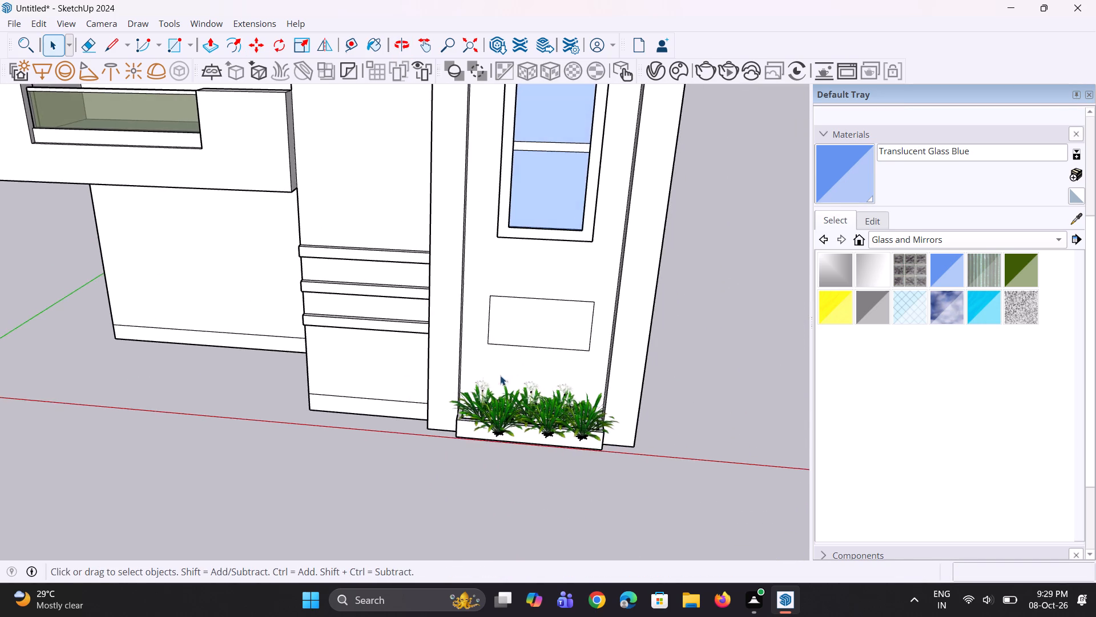
{"action": "scroll", "coordinate": [500, 376], "scroll_direction": "down", "scroll_amount": 4}
{"action": "middle_click_drag", "start_coordinate": [505, 386], "coordinate": [499, 376]}
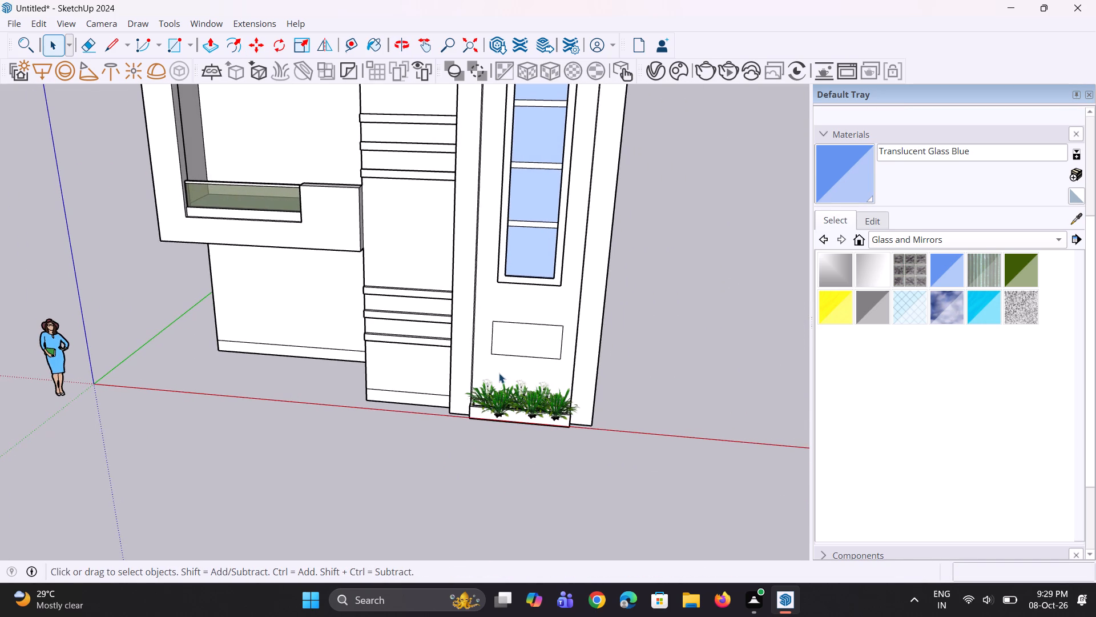
{"action": "scroll", "coordinate": [499, 372], "scroll_direction": "down", "scroll_amount": 6}
{"action": "middle_click_drag", "start_coordinate": [548, 365], "coordinate": [542, 347]}
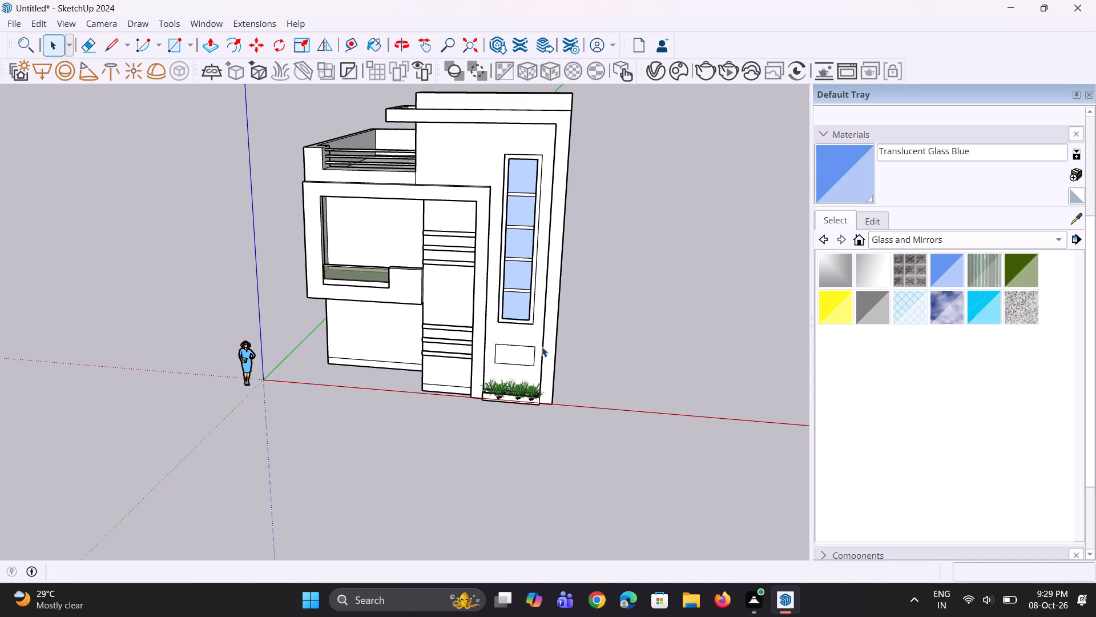
{"action": "scroll", "coordinate": [542, 347], "scroll_direction": "up", "scroll_amount": 1}
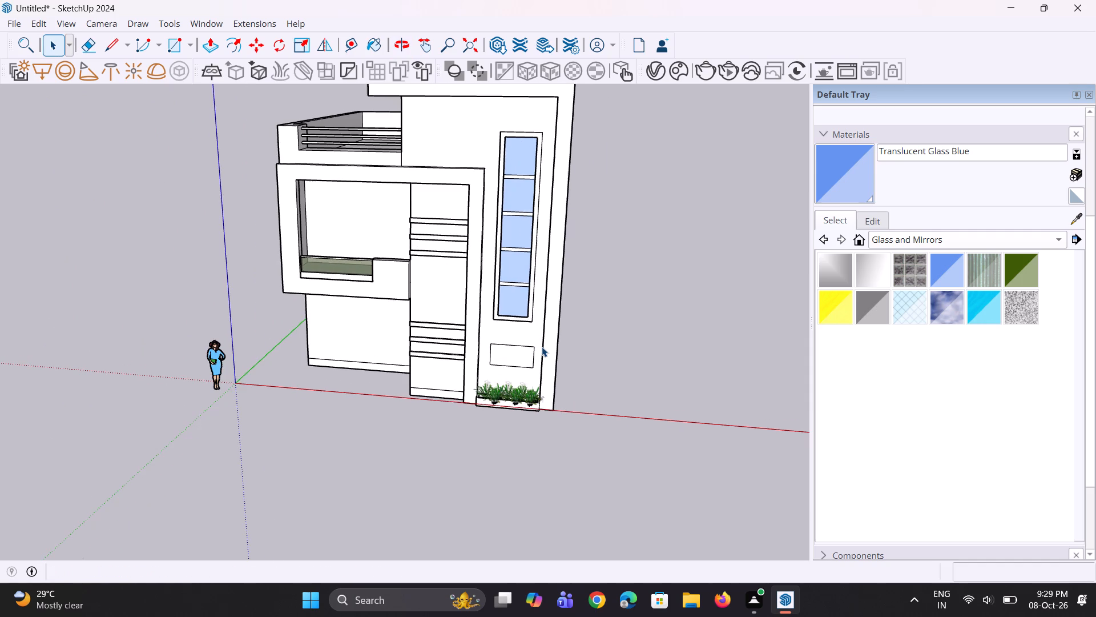
{"action": "middle_click_drag", "start_coordinate": [542, 347], "coordinate": [550, 346]}
{"action": "scroll", "coordinate": [557, 345], "scroll_direction": "up", "scroll_amount": 2}
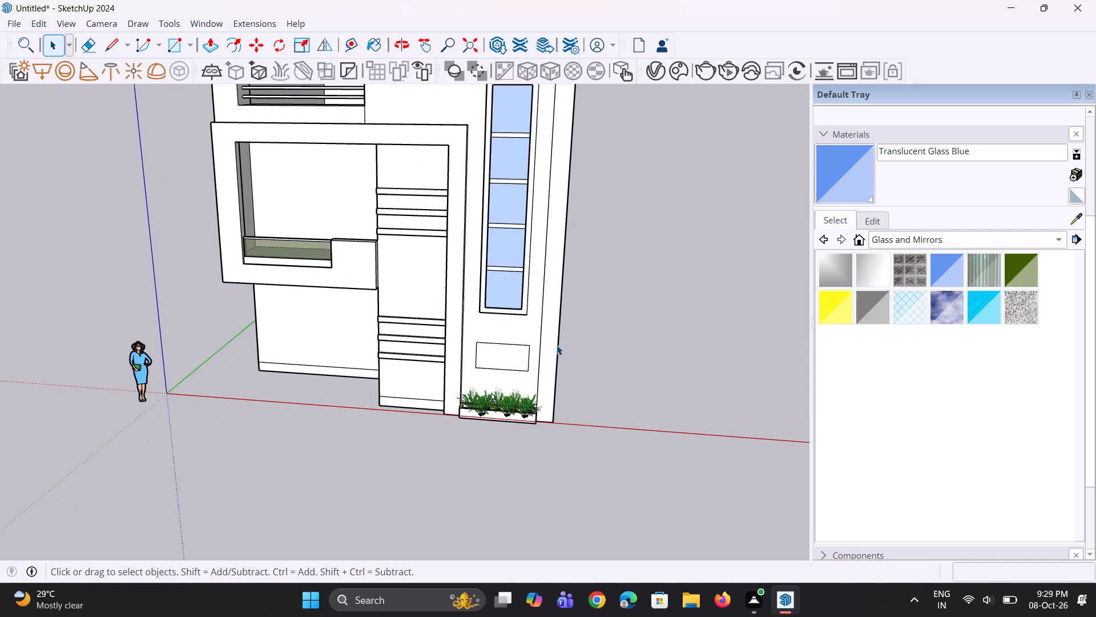
{"action": "left_click", "coordinate": [589, 350]}
{"action": "middle_click_drag", "start_coordinate": [487, 410], "coordinate": [558, 394]}
{"action": "scroll", "coordinate": [517, 392], "scroll_direction": "up", "scroll_amount": 4}
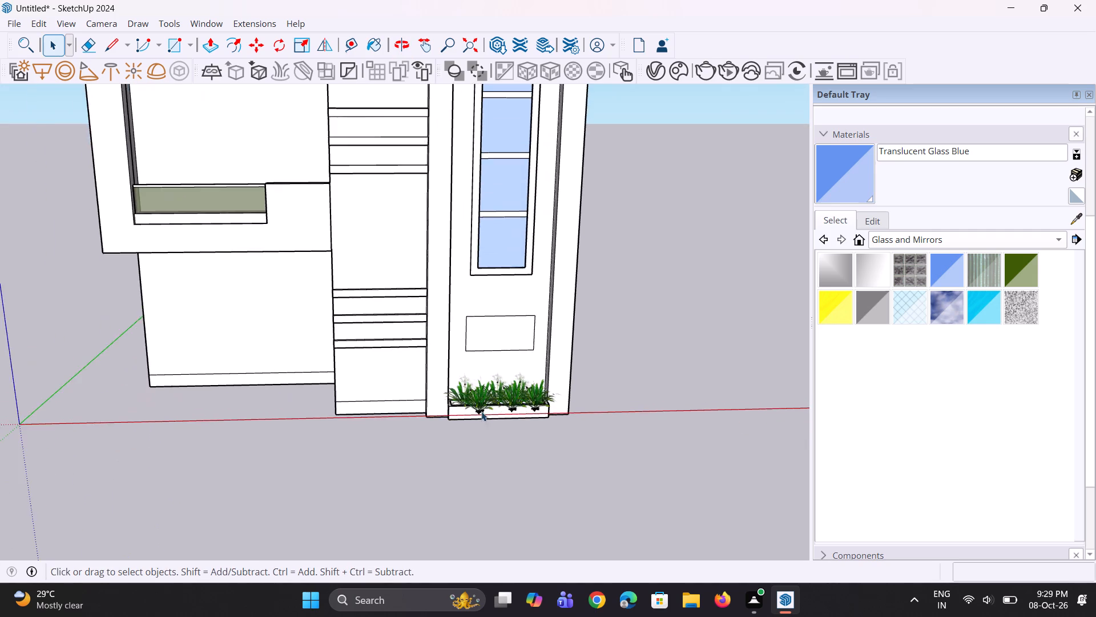
{"action": "scroll", "coordinate": [481, 411], "scroll_direction": "up", "scroll_amount": 2}
{"action": "middle_click_drag", "start_coordinate": [481, 411], "coordinate": [487, 401]}
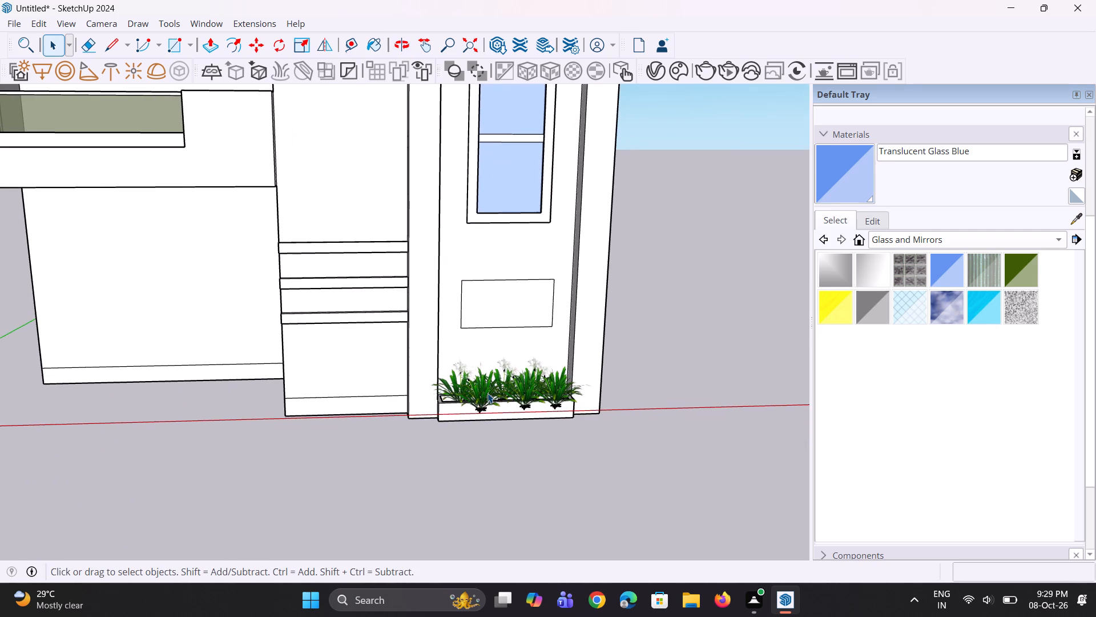
{"action": "middle_click_drag", "start_coordinate": [488, 395], "coordinate": [514, 421]}
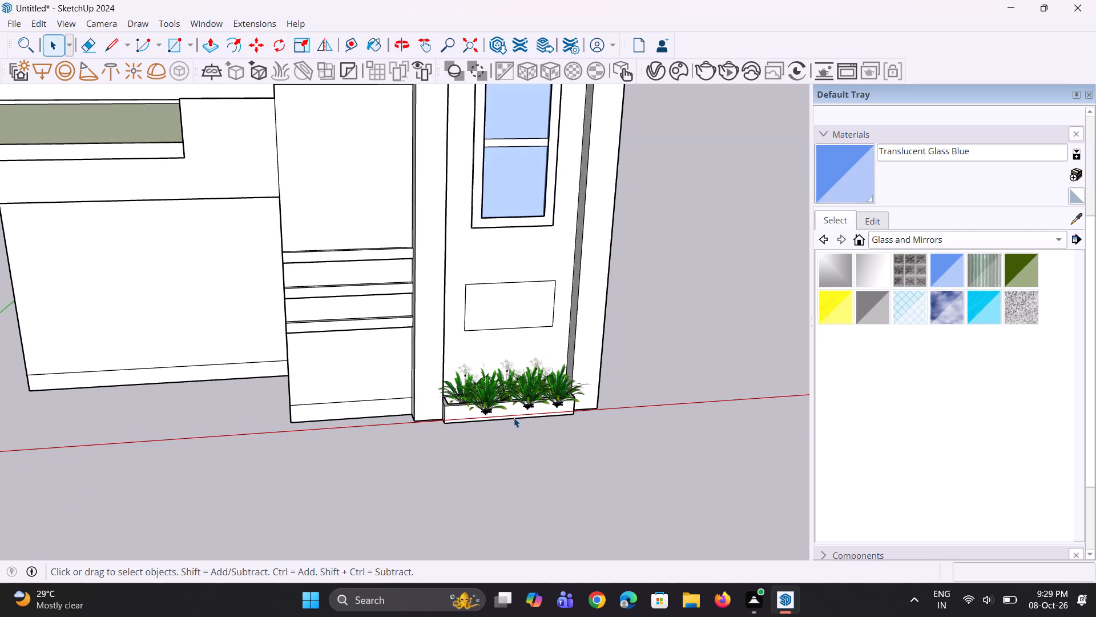
{"action": "scroll", "coordinate": [514, 417], "scroll_direction": "down", "scroll_amount": 7}
{"action": "middle_click_drag", "start_coordinate": [513, 415], "coordinate": [504, 387]}
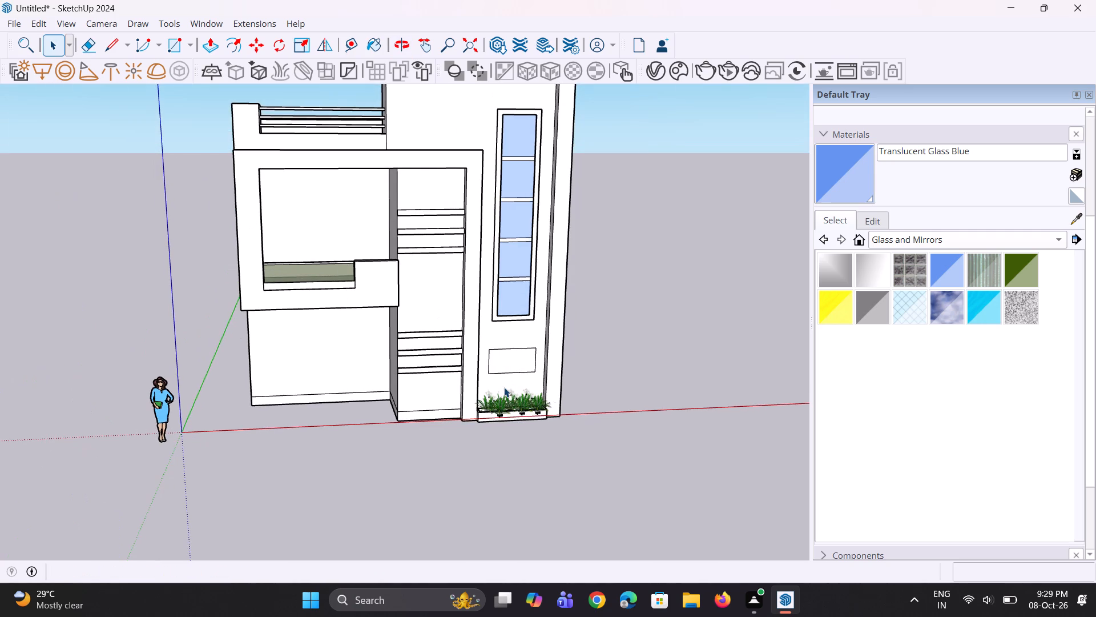
{"action": "scroll", "coordinate": [504, 386], "scroll_direction": "up", "scroll_amount": 1}
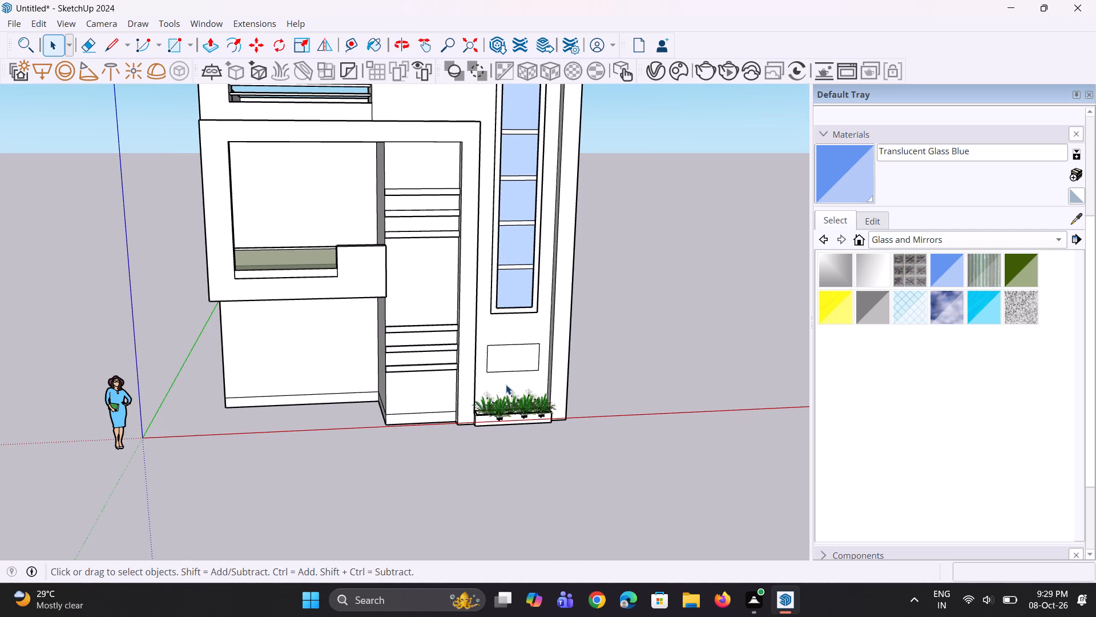
{"action": "middle_click_drag", "start_coordinate": [511, 392], "coordinate": [513, 392]}
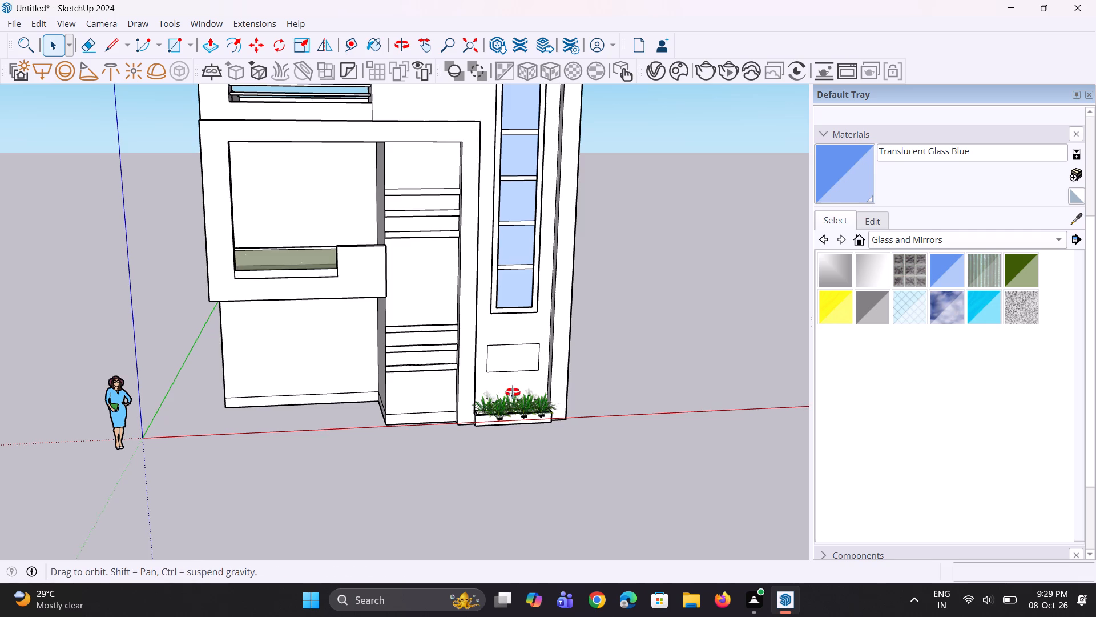
{"action": "middle_click_drag", "start_coordinate": [513, 392], "coordinate": [494, 384]}
{"action": "scroll", "coordinate": [485, 382], "scroll_direction": "down", "scroll_amount": 4}
{"action": "middle_click_drag", "start_coordinate": [287, 370], "coordinate": [276, 380]}
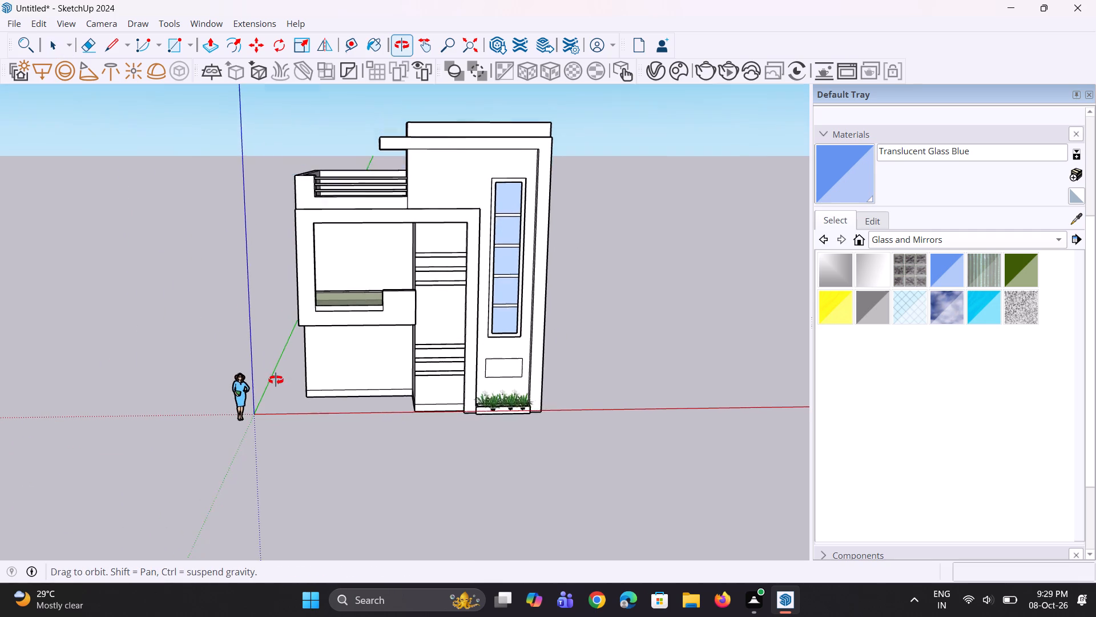
{"action": "middle_click_drag", "start_coordinate": [276, 380], "coordinate": [272, 356]}
{"action": "scroll", "coordinate": [343, 292], "scroll_direction": "up", "scroll_amount": 6}
{"action": "middle_click_drag", "start_coordinate": [357, 271], "coordinate": [365, 271]}
{"action": "middle_click_drag", "start_coordinate": [366, 272], "coordinate": [377, 279]}
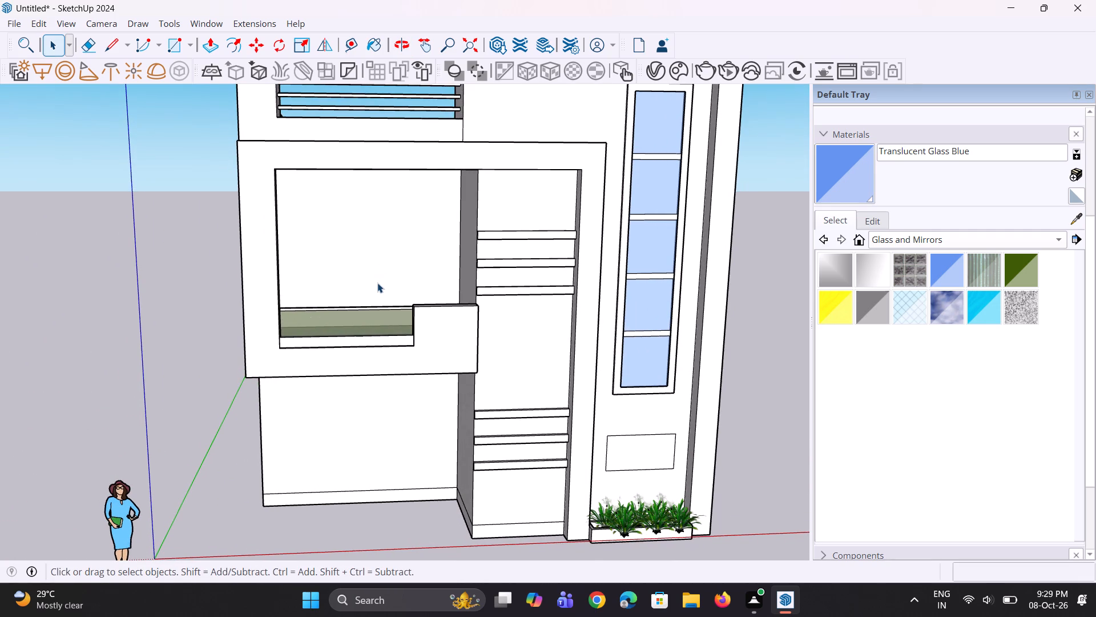
{"action": "middle_click_drag", "start_coordinate": [376, 287], "coordinate": [368, 286]}
{"action": "scroll", "coordinate": [369, 334], "scroll_direction": "down", "scroll_amount": 9}
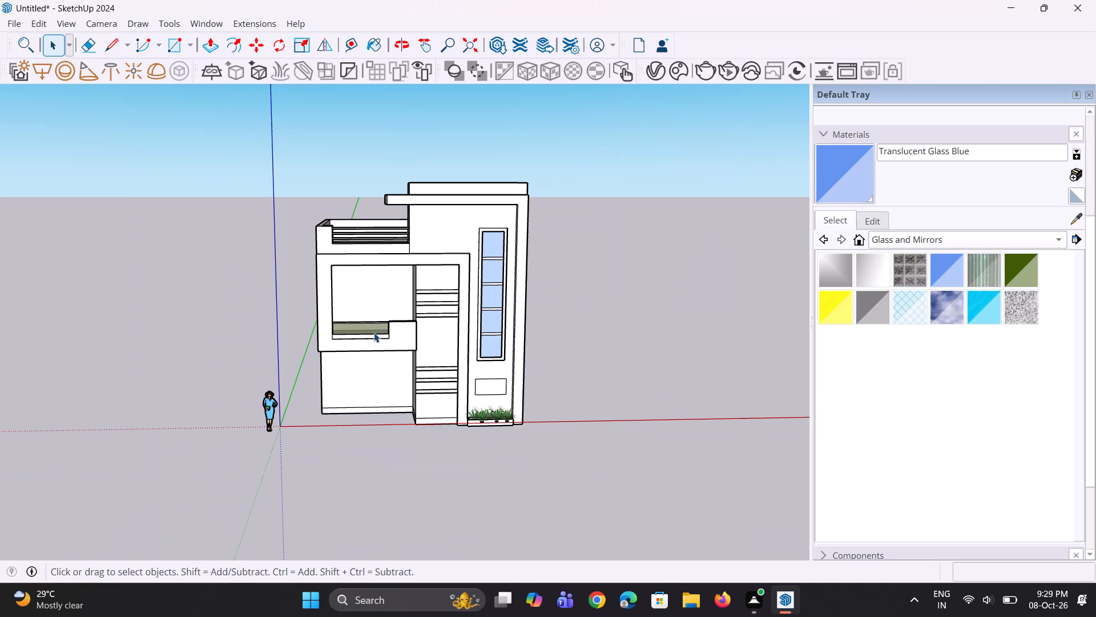
{"action": "middle_click_drag", "start_coordinate": [278, 341], "coordinate": [290, 356]}
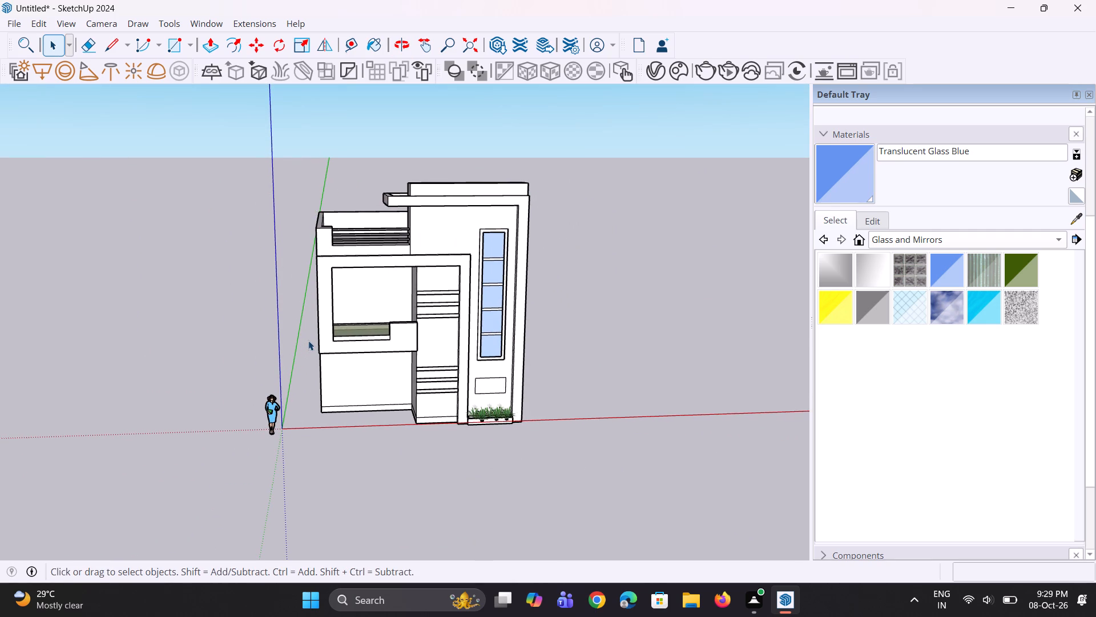
Examine the whole house from several front and side angles, including the terrace railing, the balcony opening and the planted tower.
{"action": "scroll", "coordinate": [310, 339], "scroll_direction": "down", "scroll_amount": 4}
{"action": "middle_click_drag", "start_coordinate": [310, 339], "coordinate": [315, 310]}
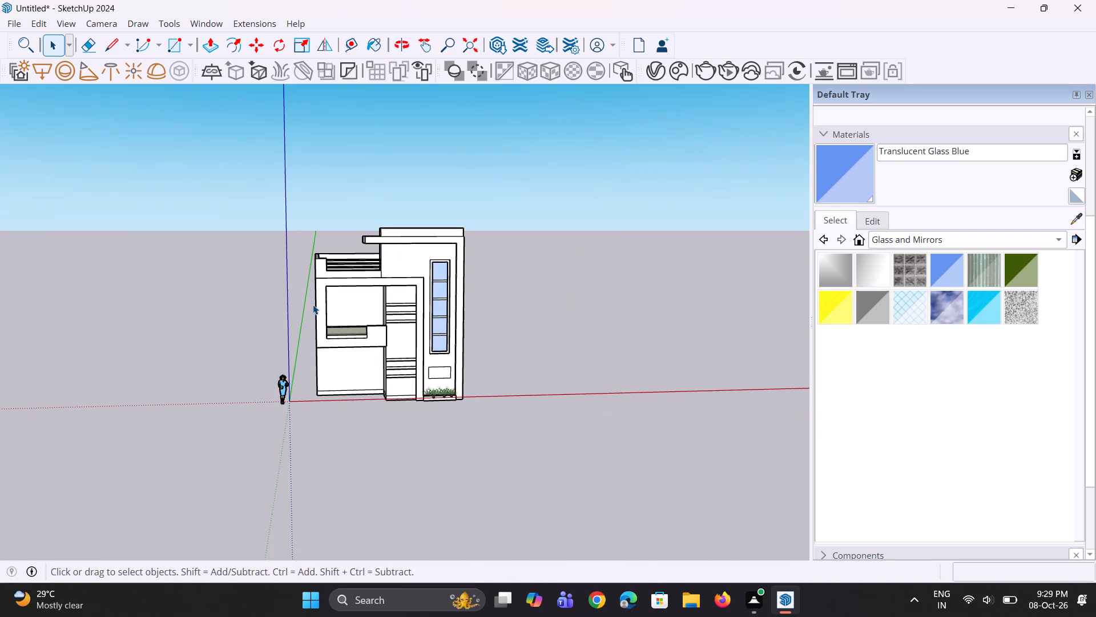
{"action": "scroll", "coordinate": [313, 301], "scroll_direction": "up", "scroll_amount": 3}
{"action": "middle_click_drag", "start_coordinate": [325, 311], "coordinate": [333, 308]}
{"action": "scroll", "coordinate": [332, 310], "scroll_direction": "up", "scroll_amount": 3}
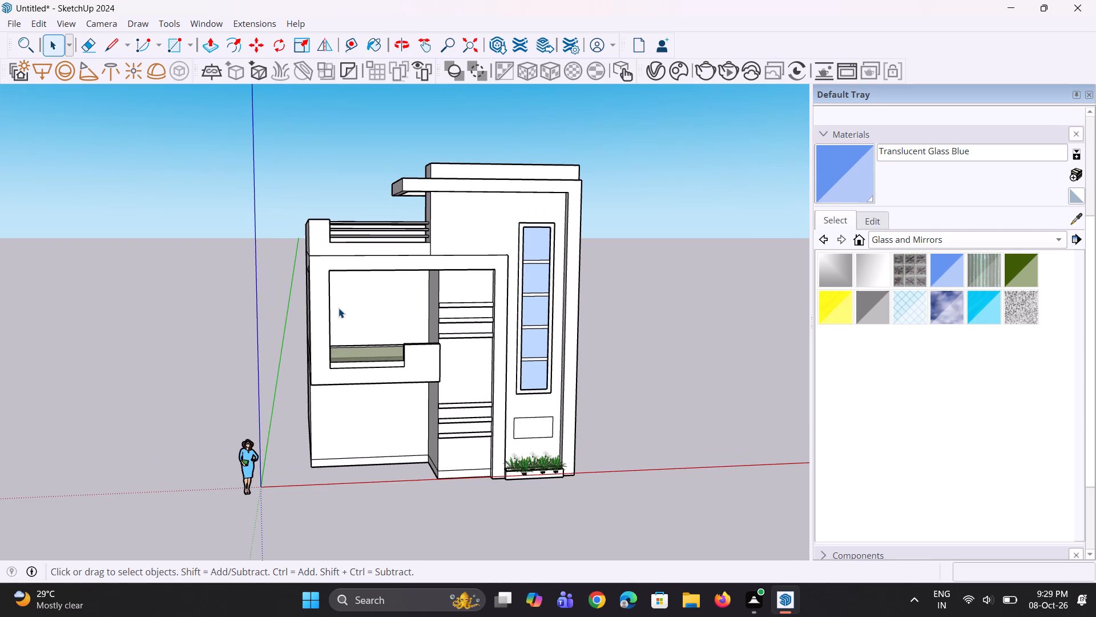
{"action": "middle_click_drag", "start_coordinate": [340, 308], "coordinate": [360, 326]}
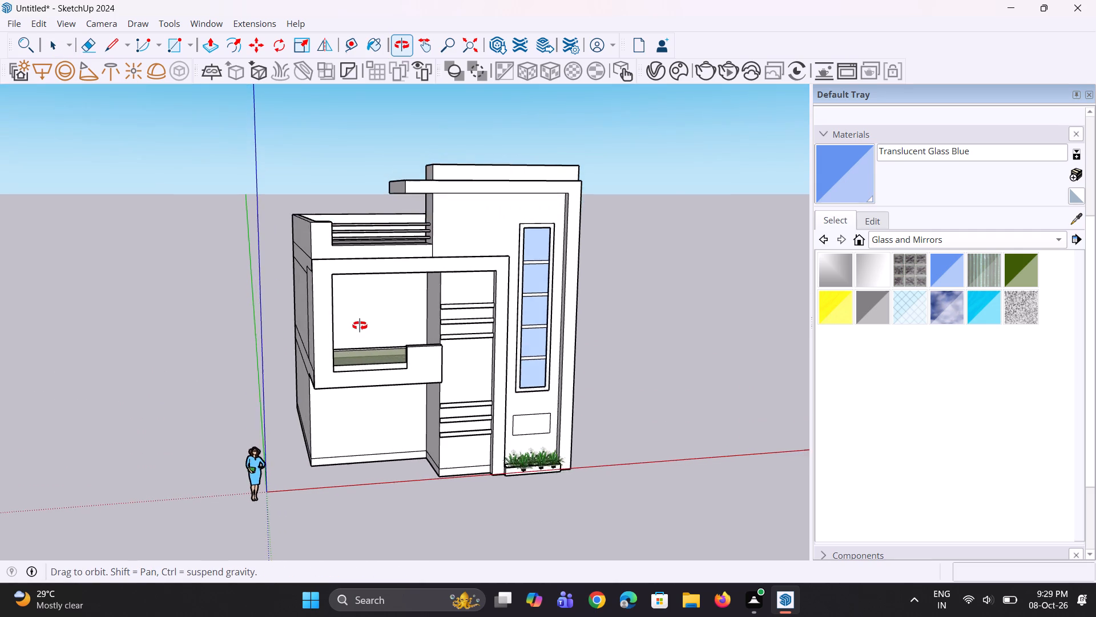
{"action": "middle_click_drag", "start_coordinate": [360, 326], "coordinate": [368, 318]}
{"action": "scroll", "coordinate": [365, 323], "scroll_direction": "up", "scroll_amount": 2}
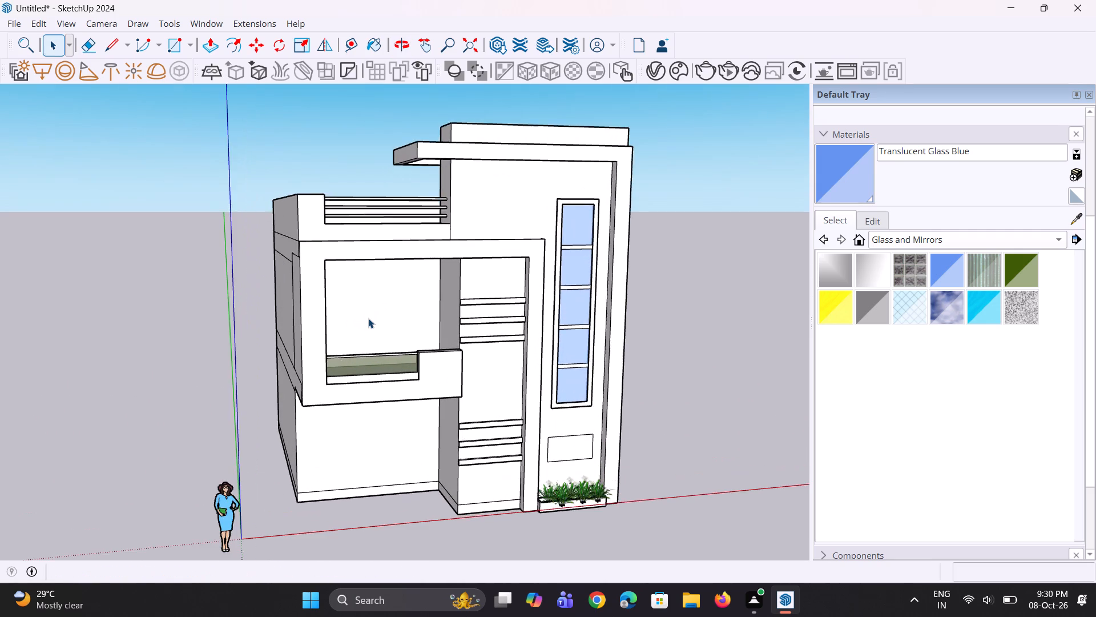
{"action": "scroll", "coordinate": [368, 318], "scroll_direction": "down", "scroll_amount": 2}
{"action": "middle_click_drag", "start_coordinate": [368, 318], "coordinate": [382, 329]}
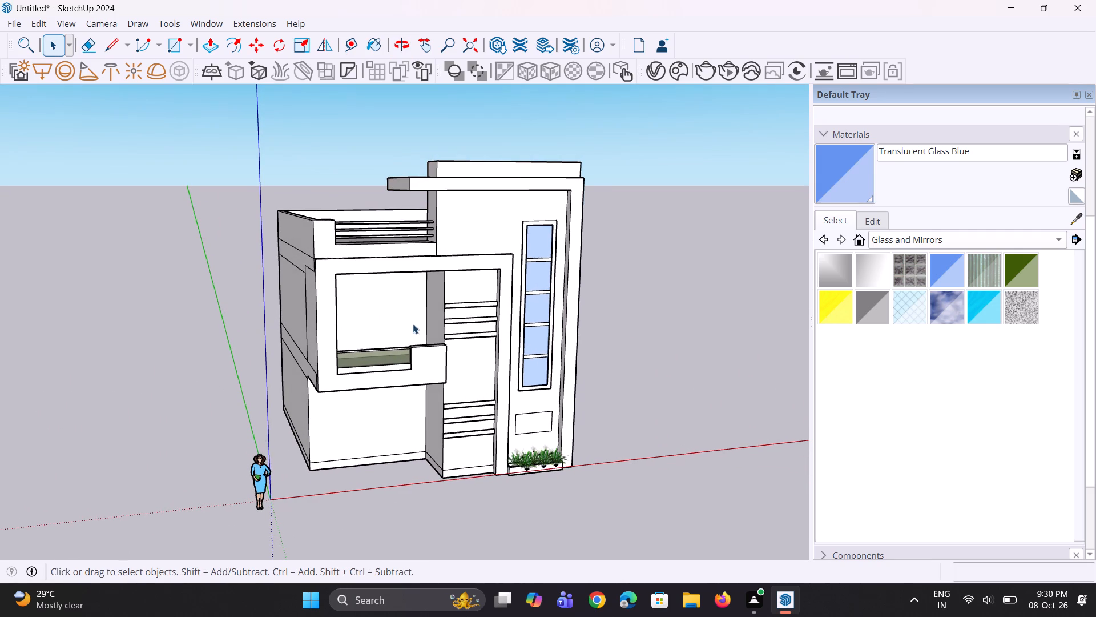
{"action": "middle_click_drag", "start_coordinate": [442, 332], "coordinate": [434, 329]}
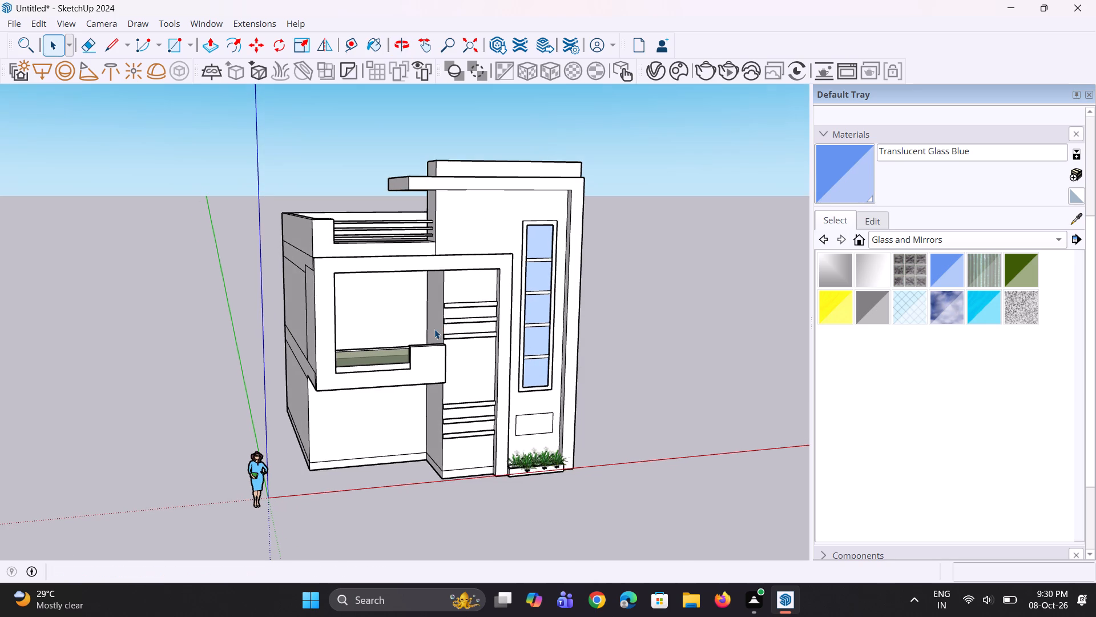
{"action": "middle_click_drag", "start_coordinate": [434, 329], "coordinate": [384, 329]}
{"action": "scroll", "coordinate": [384, 329], "scroll_direction": "down", "scroll_amount": 2}
{"action": "middle_click_drag", "start_coordinate": [384, 329], "coordinate": [399, 330]}
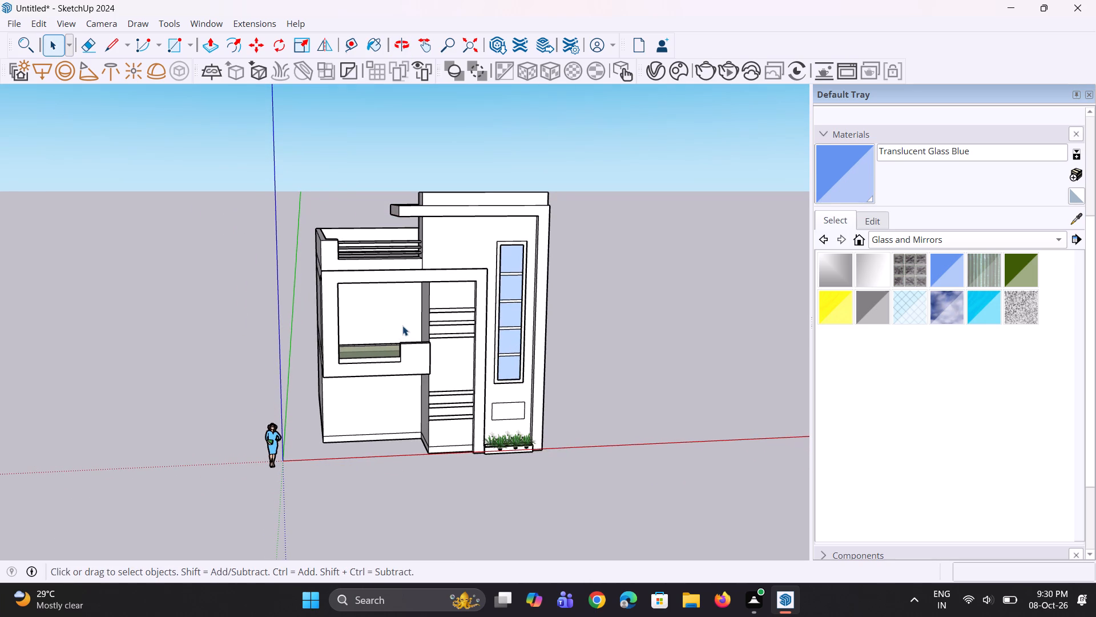
{"action": "middle_click_drag", "start_coordinate": [404, 325], "coordinate": [419, 330]}
{"action": "middle_click_drag", "start_coordinate": [418, 330], "coordinate": [429, 339]}
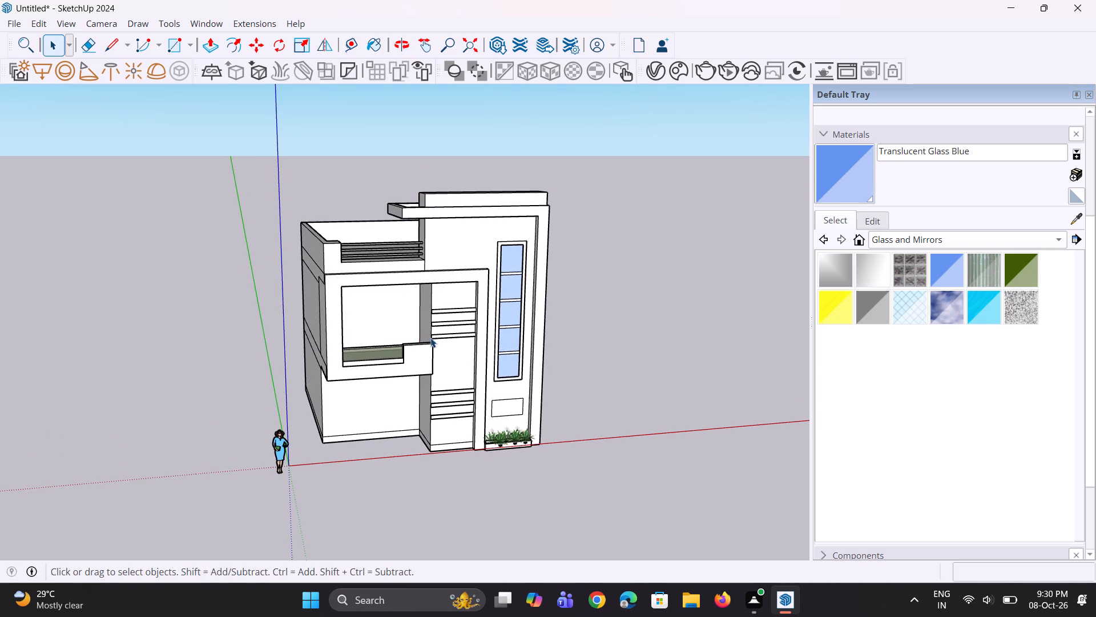
{"action": "middle_click_drag", "start_coordinate": [430, 338], "coordinate": [414, 329]}
{"action": "scroll", "coordinate": [382, 342], "scroll_direction": "down", "scroll_amount": 4}
{"action": "middle_click_drag", "start_coordinate": [271, 354], "coordinate": [332, 348]}
{"action": "scroll", "coordinate": [332, 348], "scroll_direction": "up", "scroll_amount": 1}
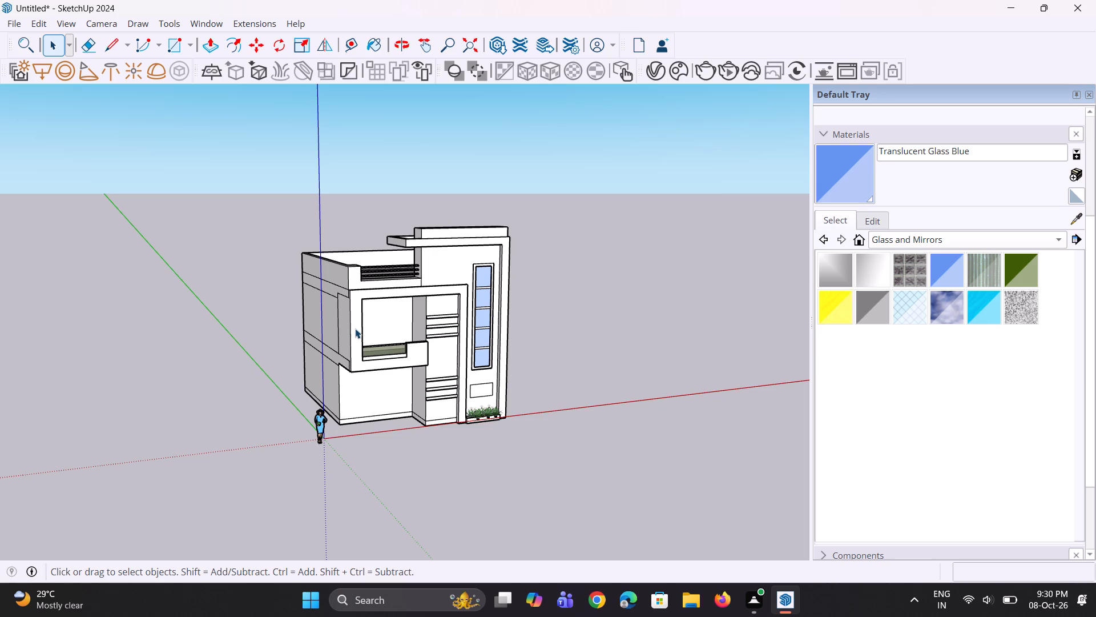
{"action": "scroll", "coordinate": [354, 334], "scroll_direction": "down", "scroll_amount": 2}
{"action": "middle_click_drag", "start_coordinate": [358, 338], "coordinate": [366, 341]}
{"action": "left_click", "coordinate": [545, 347]}
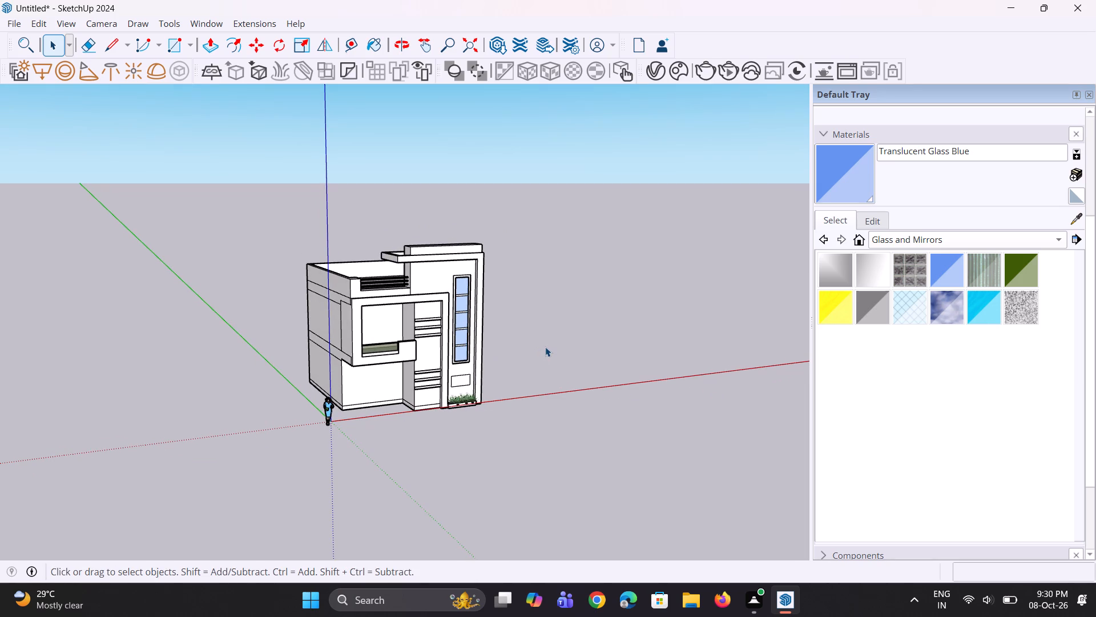
{"action": "middle_click_drag", "start_coordinate": [532, 349], "coordinate": [511, 353]}
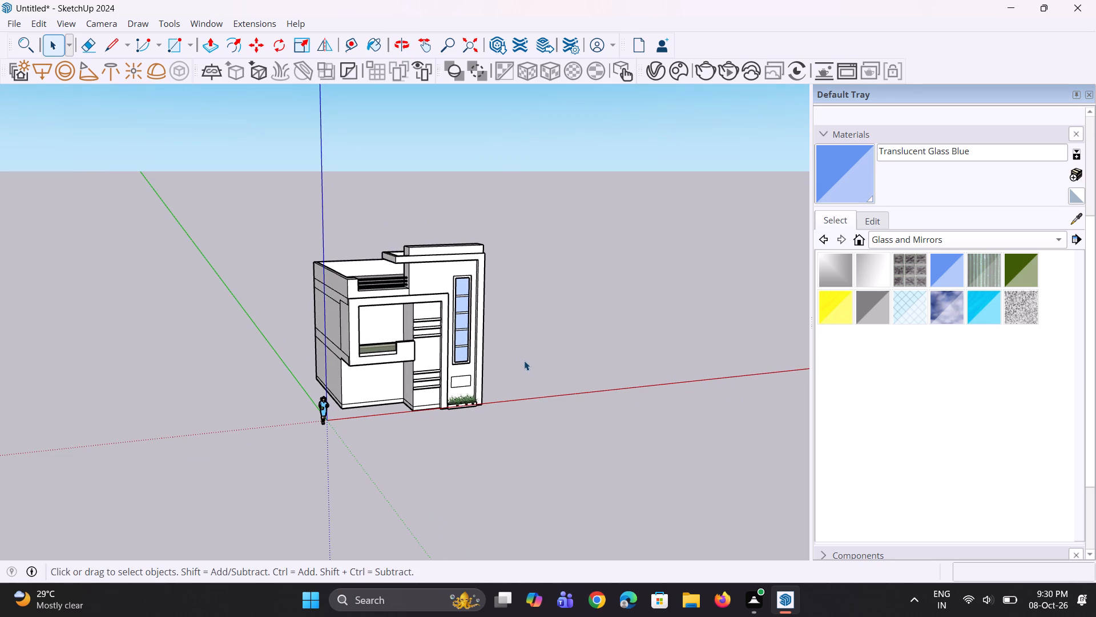
{"action": "triple_click", "coordinate": [526, 362]}
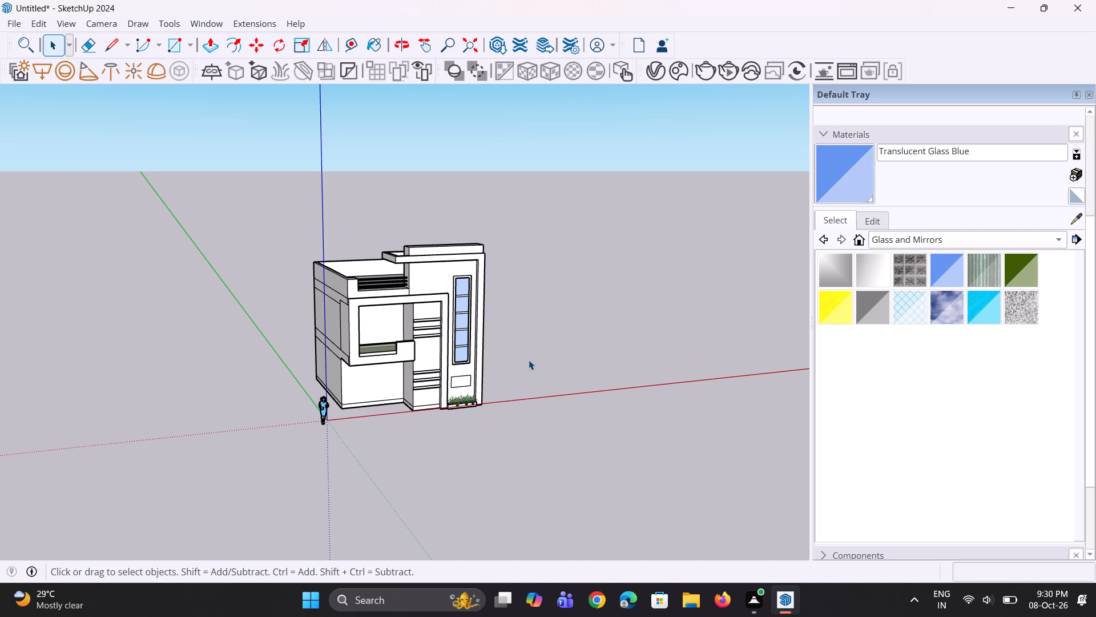
{"action": "middle_click_drag", "start_coordinate": [528, 360], "coordinate": [548, 370]}
{"action": "left_click", "coordinate": [534, 364]}
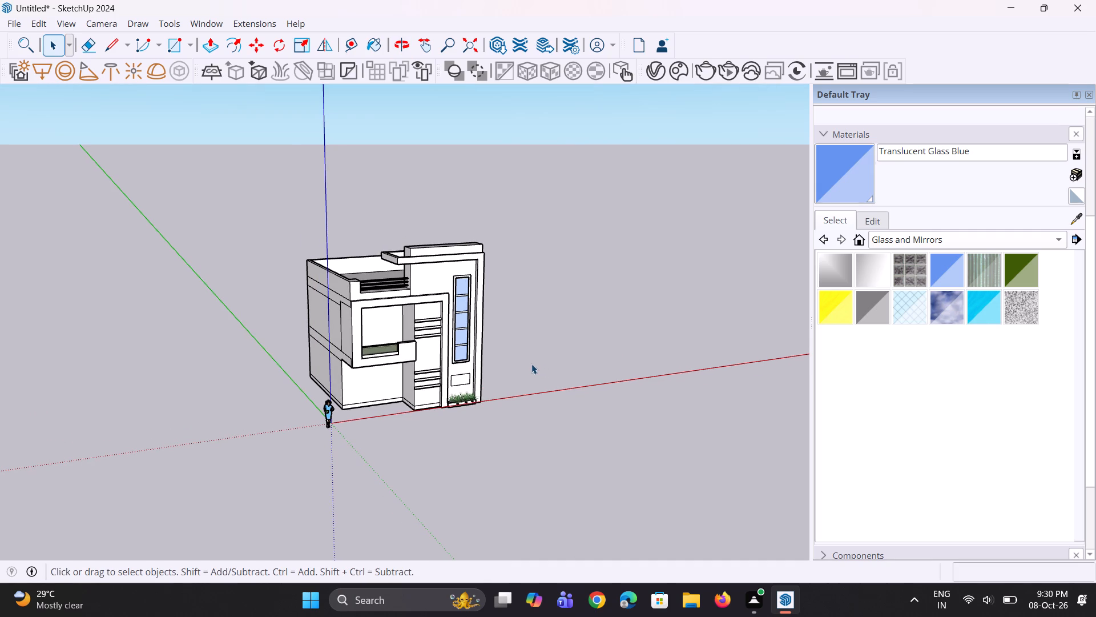
{"action": "scroll", "coordinate": [516, 327], "scroll_direction": "up", "scroll_amount": 4}
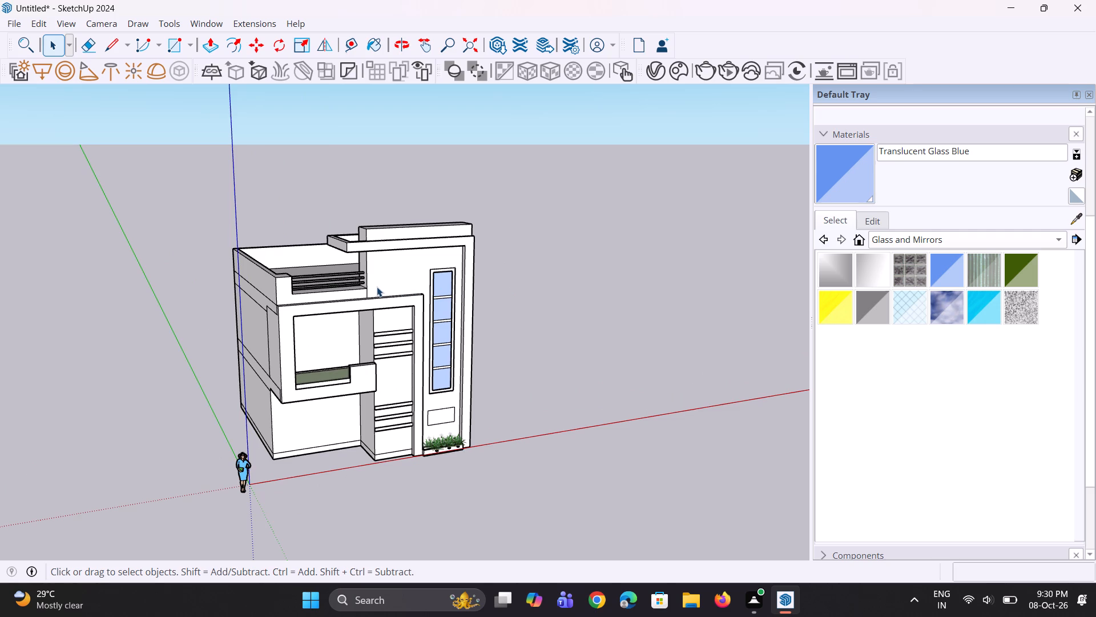
{"action": "middle_click_drag", "start_coordinate": [377, 287], "coordinate": [394, 291]}
{"action": "scroll", "coordinate": [489, 261], "scroll_direction": "up", "scroll_amount": 1}
{"action": "scroll", "coordinate": [489, 261], "scroll_direction": "down", "scroll_amount": 4}
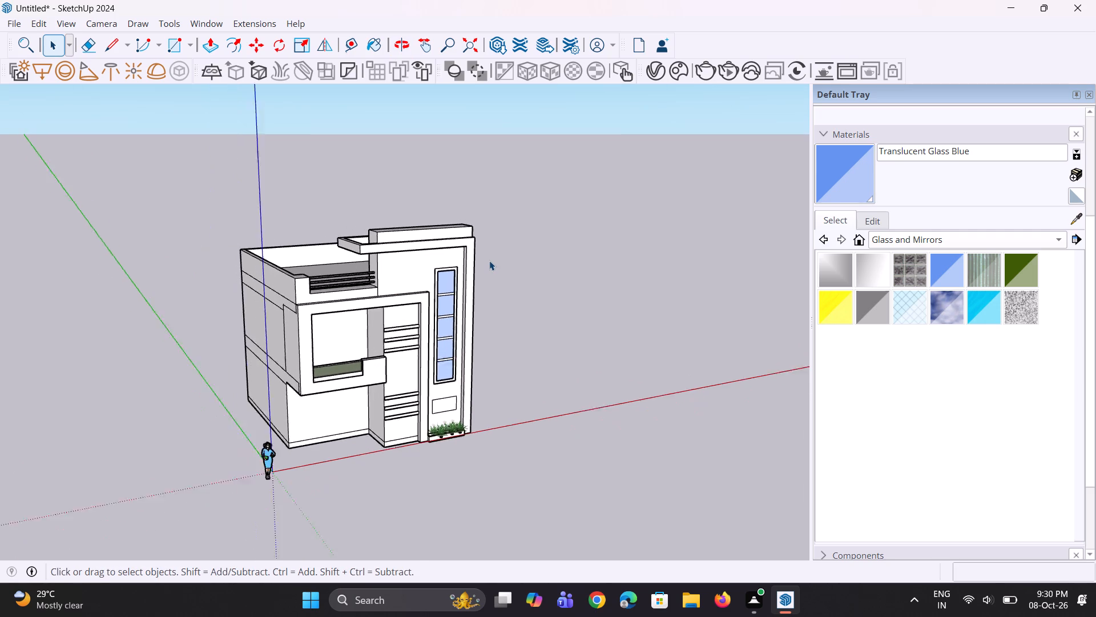
{"action": "middle_click_drag", "start_coordinate": [489, 261], "coordinate": [428, 223]}
{"action": "scroll", "coordinate": [357, 252], "scroll_direction": "down", "scroll_amount": 2}
{"action": "middle_click_drag", "start_coordinate": [307, 281], "coordinate": [315, 282]}
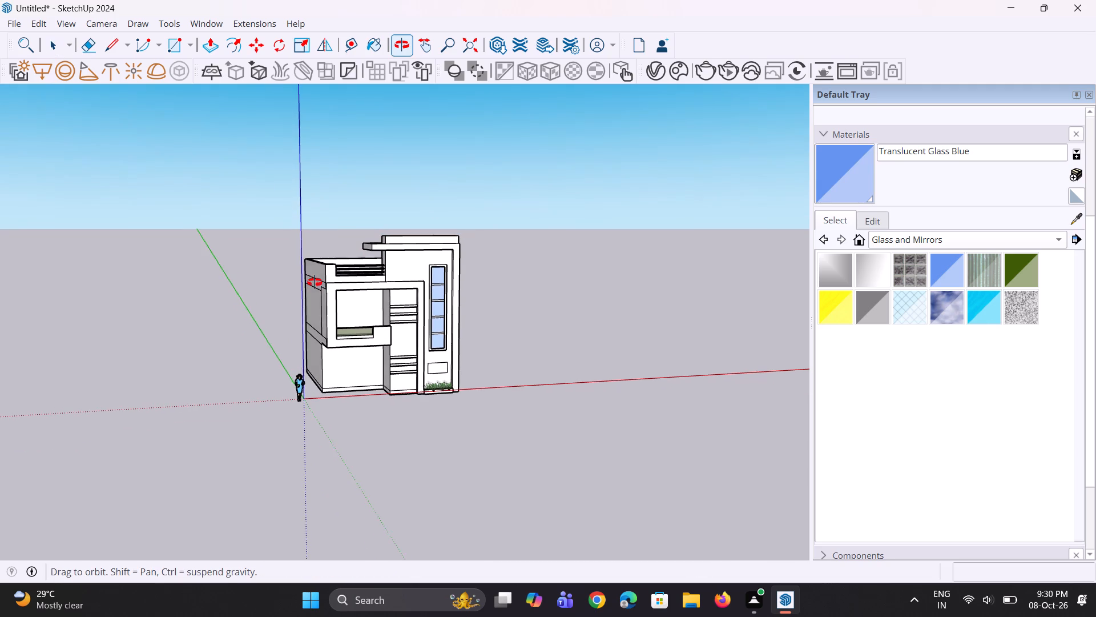
{"action": "middle_click_drag", "start_coordinate": [315, 282], "coordinate": [316, 283]}
{"action": "scroll", "coordinate": [349, 267], "scroll_direction": "up", "scroll_amount": 6}
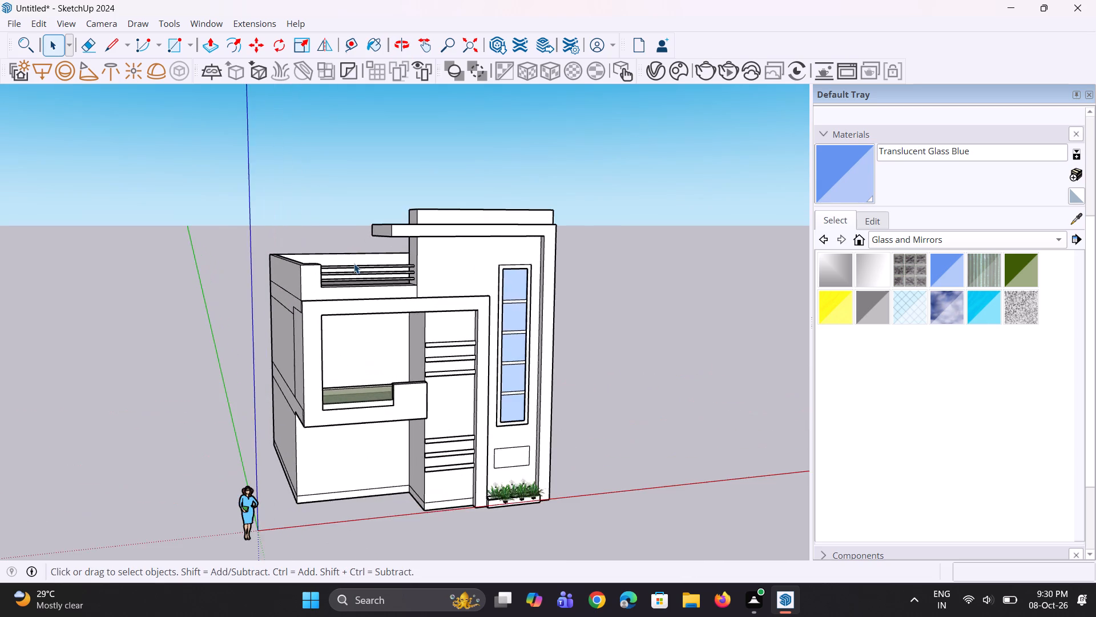
{"action": "scroll", "coordinate": [349, 262], "scroll_direction": "up", "scroll_amount": 5}
{"action": "scroll", "coordinate": [348, 262], "scroll_direction": "down", "scroll_amount": 2}
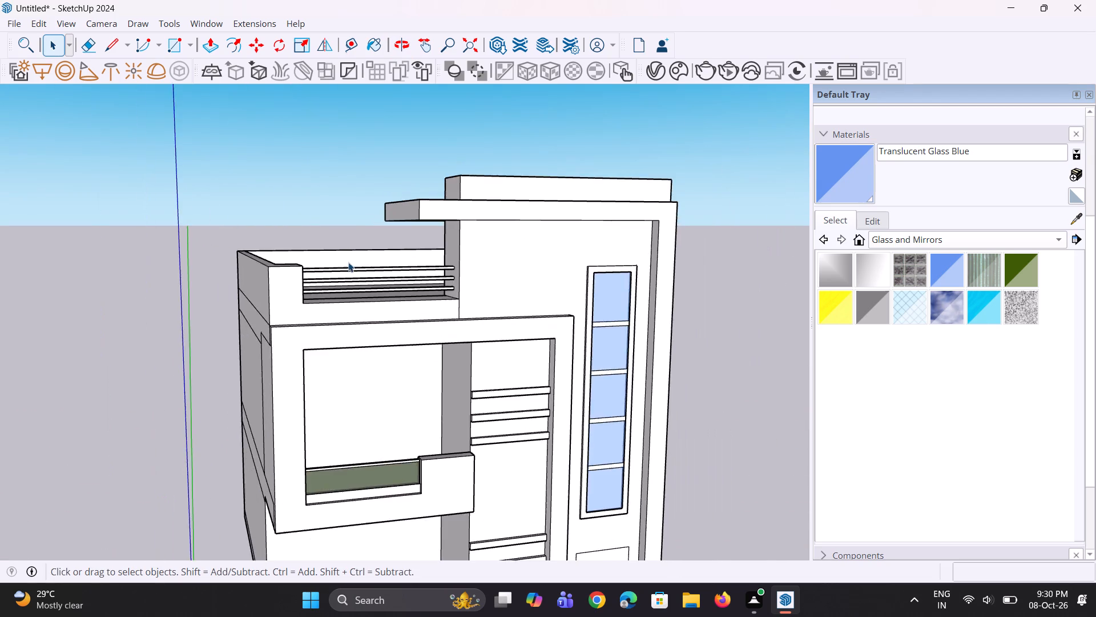
{"action": "scroll", "coordinate": [348, 262], "scroll_direction": "down", "scroll_amount": 6}
{"action": "middle_click_drag", "start_coordinate": [348, 262], "coordinate": [353, 263]}
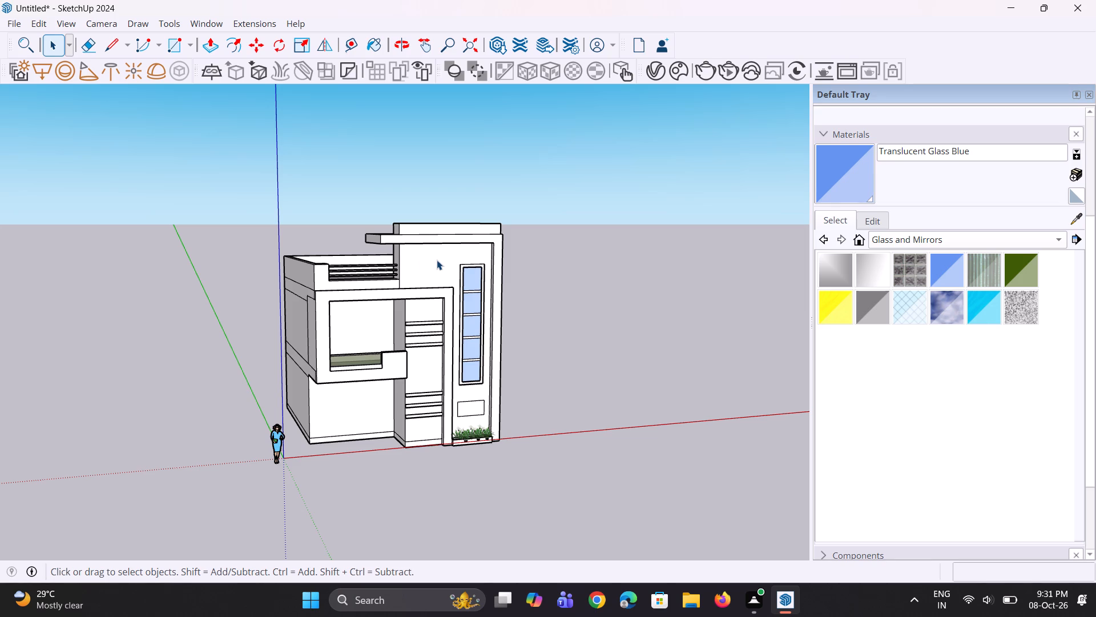
{"action": "scroll", "coordinate": [466, 345], "scroll_direction": "down", "scroll_amount": 3}
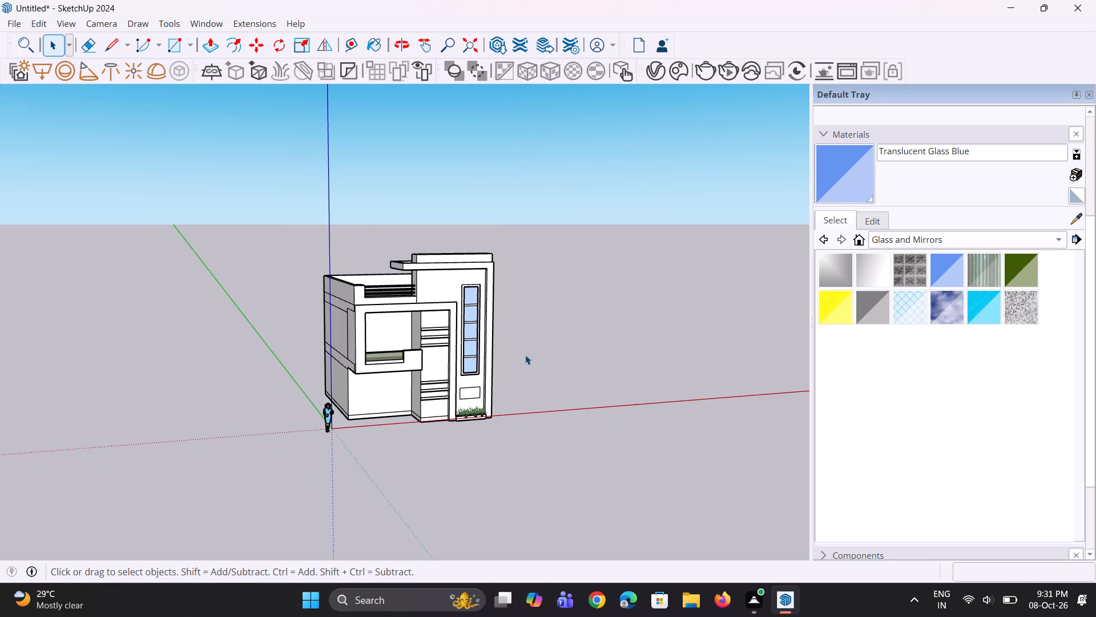
{"action": "middle_click_drag", "start_coordinate": [524, 339], "coordinate": [510, 318]}
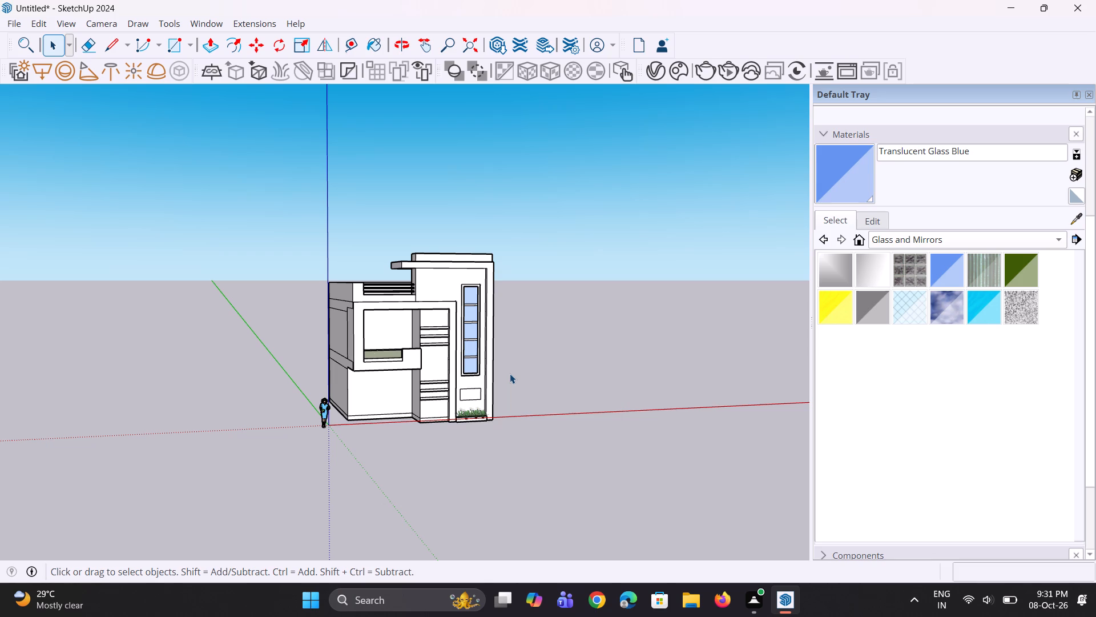
{"action": "scroll", "coordinate": [509, 376], "scroll_direction": "down", "scroll_amount": 3}
{"action": "middle_click_drag", "start_coordinate": [370, 343], "coordinate": [329, 362]}
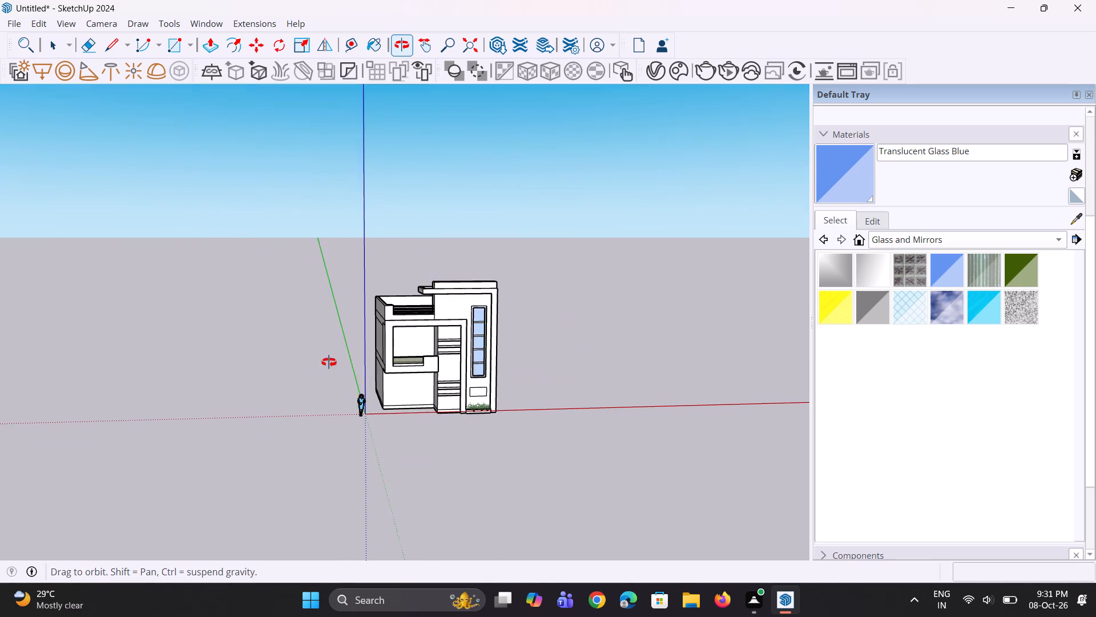
{"action": "middle_click_drag", "start_coordinate": [329, 362], "coordinate": [341, 375]}
{"action": "scroll", "coordinate": [509, 306], "scroll_direction": "up", "scroll_amount": 7}
{"action": "middle_click_drag", "start_coordinate": [516, 296], "coordinate": [523, 251]}
{"action": "scroll", "coordinate": [518, 295], "scroll_direction": "up", "scroll_amount": 1}
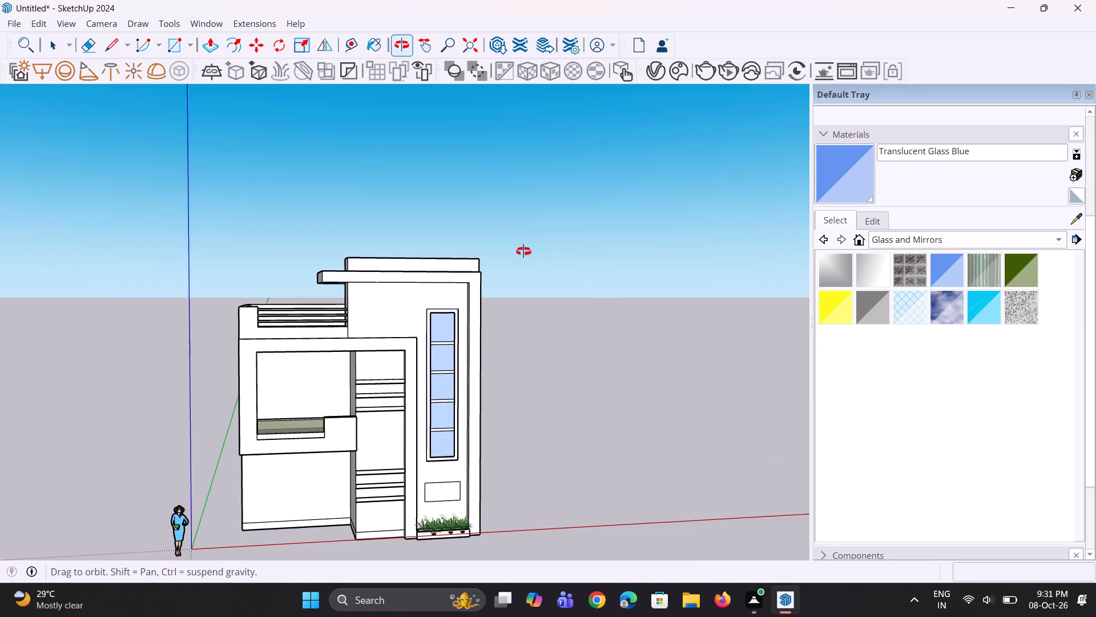
{"action": "middle_click_drag", "start_coordinate": [523, 251], "coordinate": [510, 237]}
{"action": "middle_click_drag", "start_coordinate": [477, 327], "coordinate": [494, 330]}
{"action": "middle_click_drag", "start_coordinate": [492, 327], "coordinate": [505, 340]}
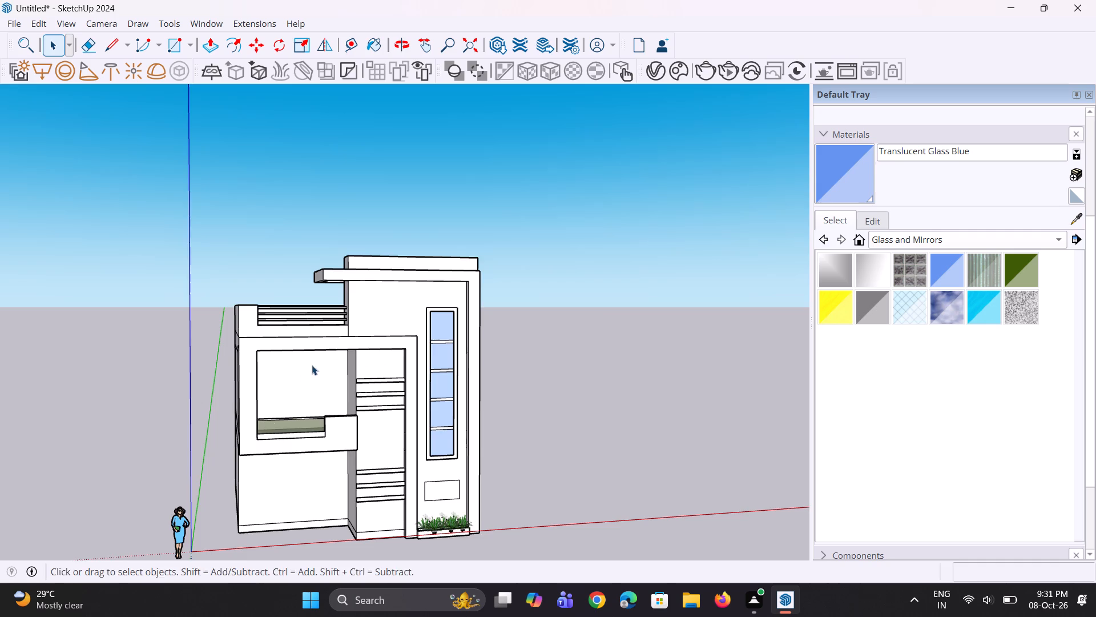
{"action": "middle_click_drag", "start_coordinate": [311, 375], "coordinate": [287, 393]}
{"action": "scroll", "coordinate": [277, 396], "scroll_direction": "up", "scroll_amount": 4}
{"action": "middle_click_drag", "start_coordinate": [292, 411], "coordinate": [263, 404]}
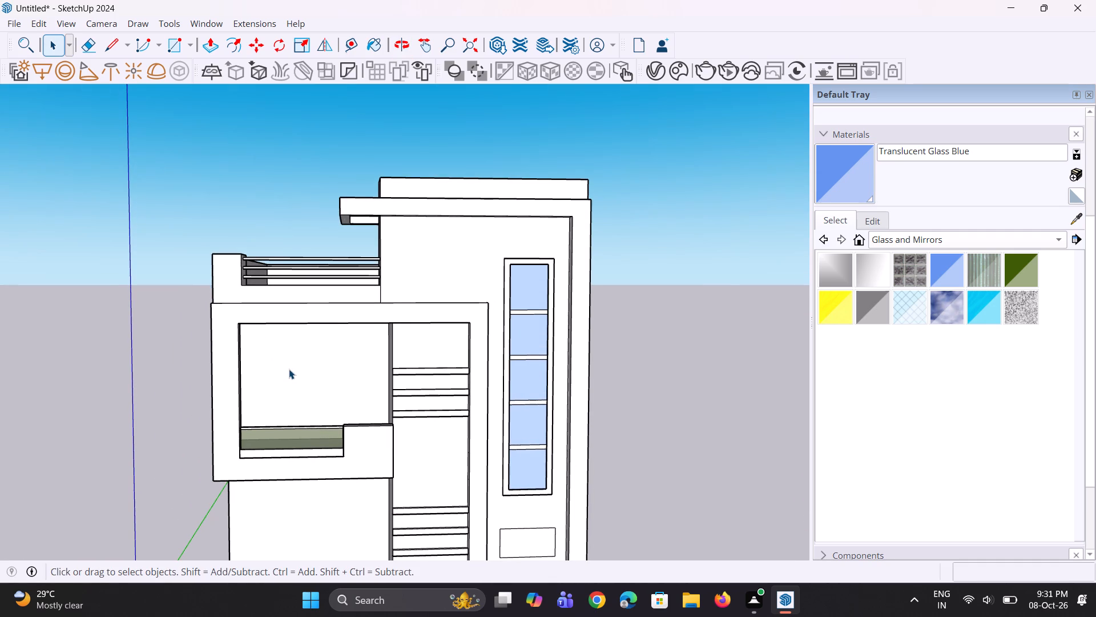
{"action": "scroll", "coordinate": [289, 369], "scroll_direction": "down", "scroll_amount": 2}
{"action": "middle_click", "coordinate": [289, 369]}
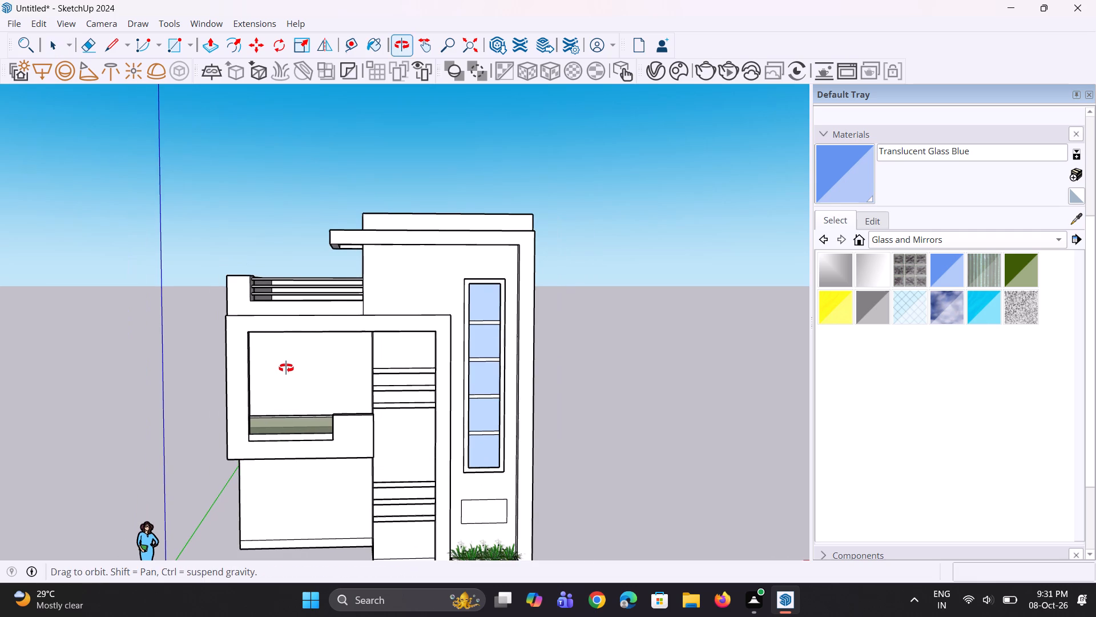
{"action": "scroll", "coordinate": [289, 366], "scroll_direction": "down", "scroll_amount": 3}
{"action": "middle_click_drag", "start_coordinate": [289, 366], "coordinate": [277, 360]}
Draw an upright rectangle about 2' 10" wide and over 6' tall on the blank wall behind the first-floor balcony opening.
{"action": "scroll", "coordinate": [275, 360], "scroll_direction": "up", "scroll_amount": 2}
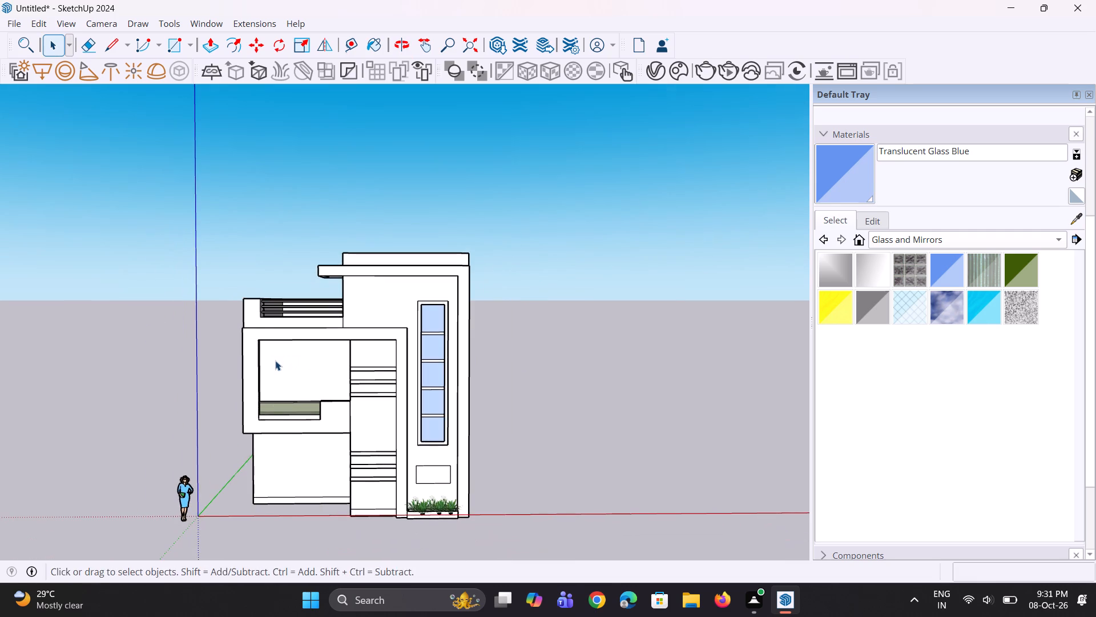
{"action": "scroll", "coordinate": [275, 360], "scroll_direction": "up", "scroll_amount": 2}
{"action": "middle_click_drag", "start_coordinate": [277, 376], "coordinate": [282, 365]}
{"action": "scroll", "coordinate": [285, 398], "scroll_direction": "up", "scroll_amount": 4}
{"action": "middle_click_drag", "start_coordinate": [286, 399], "coordinate": [247, 413]}
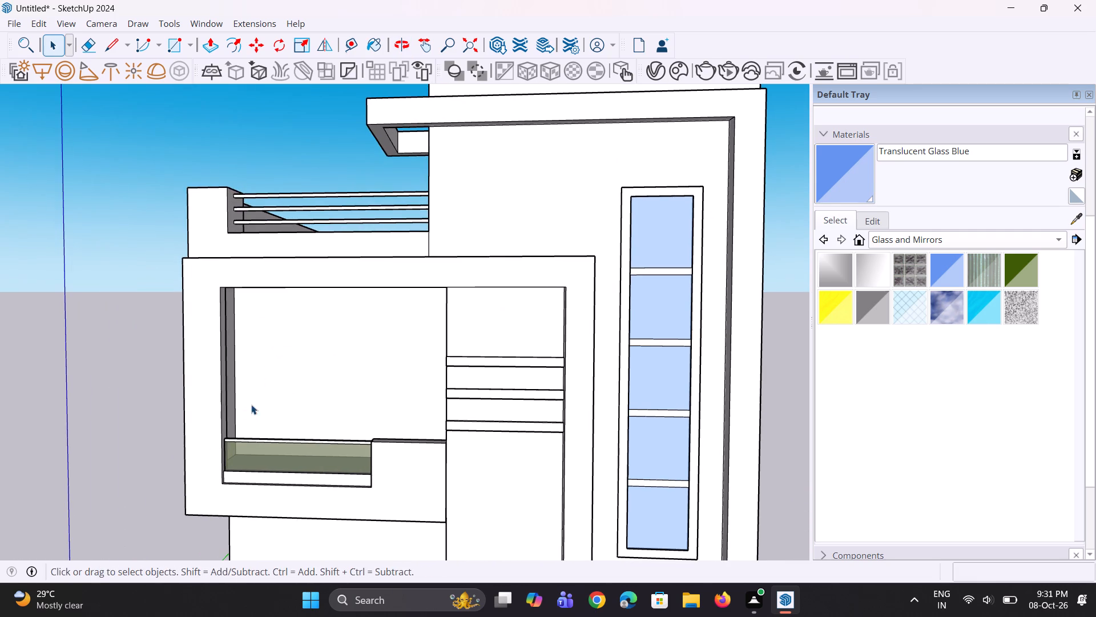
{"action": "key", "text": "r"}
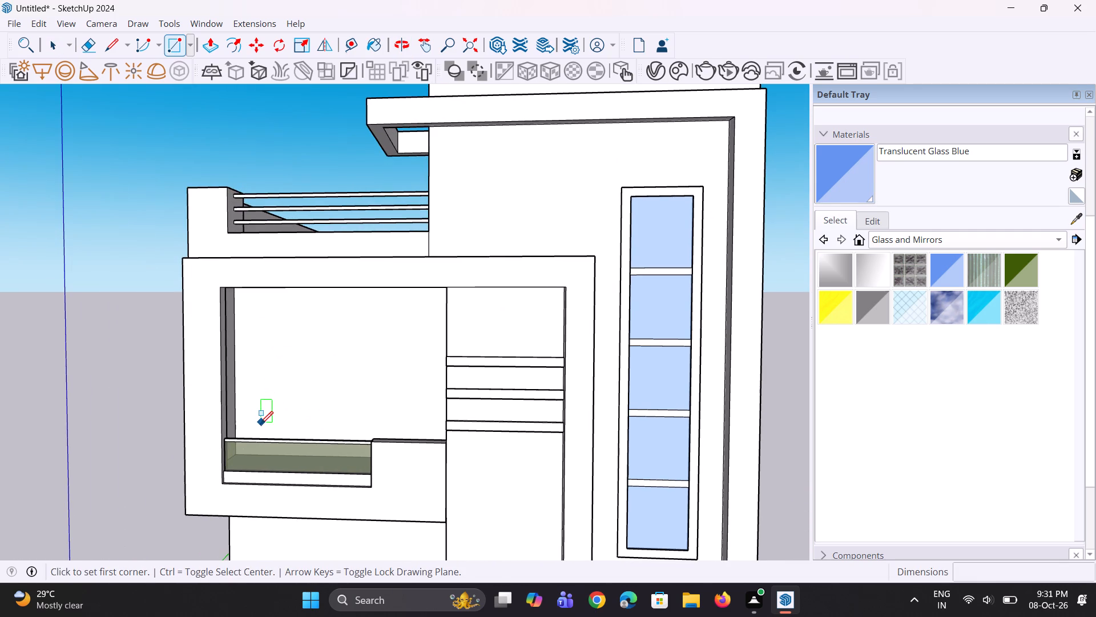
{"action": "left_click", "coordinate": [260, 424]}
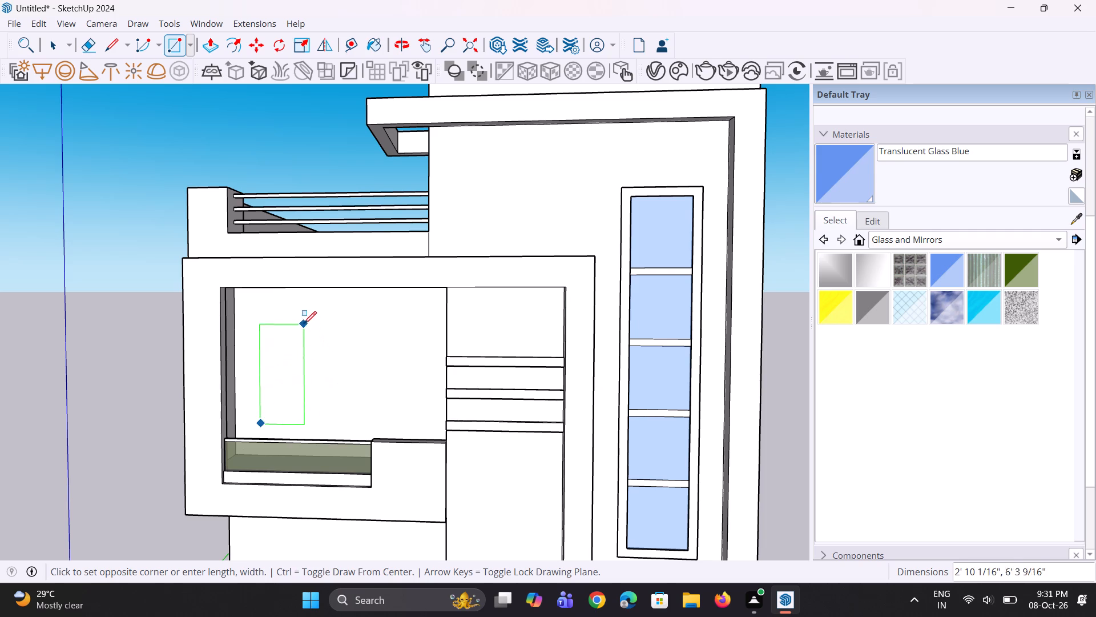
{"action": "left_click", "coordinate": [305, 315]}
Move the rectangle on the balcony's back wall straight down about 1' 2", closer to the balcony floor.
{"action": "middle_click_drag", "start_coordinate": [288, 378], "coordinate": [305, 467]}
{"action": "scroll", "coordinate": [311, 431], "scroll_direction": "up", "scroll_amount": 2}
{"action": "middle_click_drag", "start_coordinate": [311, 426], "coordinate": [316, 413]}
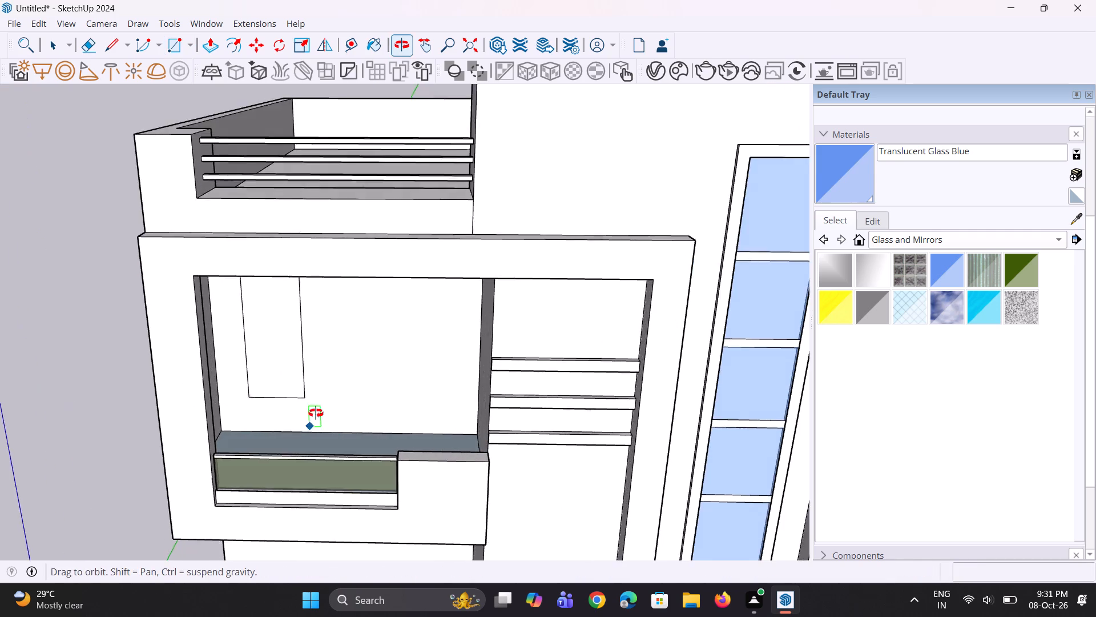
{"action": "middle_click_drag", "start_coordinate": [316, 413], "coordinate": [318, 384]}
{"action": "key", "text": "space"}
{"action": "left_click", "coordinate": [289, 393]}
{"action": "scroll", "coordinate": [291, 402], "scroll_direction": "up", "scroll_amount": 2}
{"action": "key", "text": "m"}
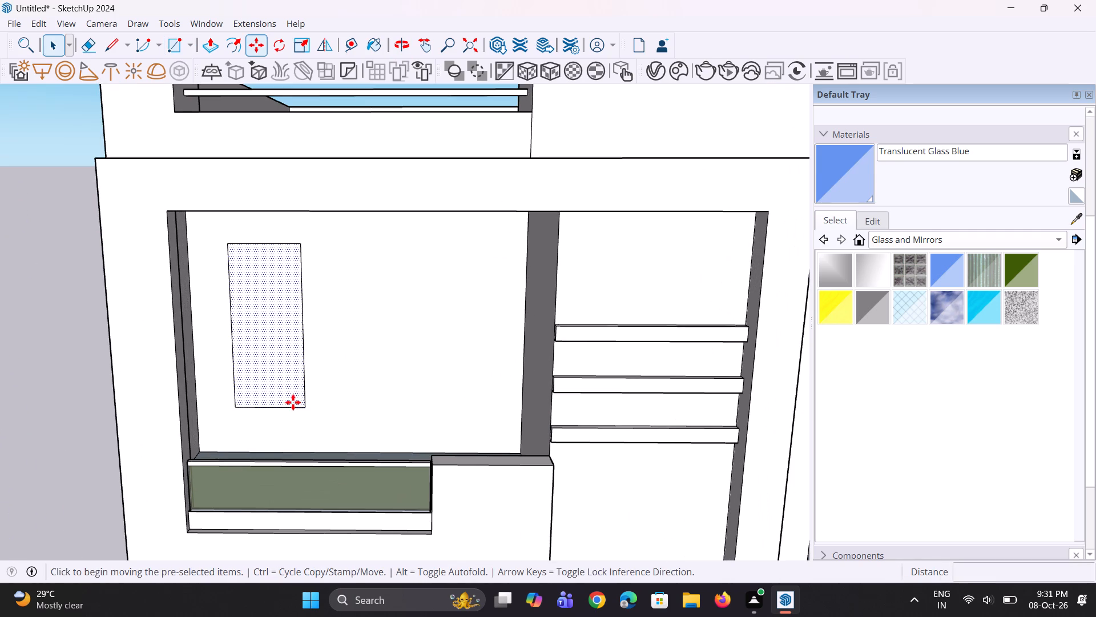
{"action": "left_click", "coordinate": [305, 404]}
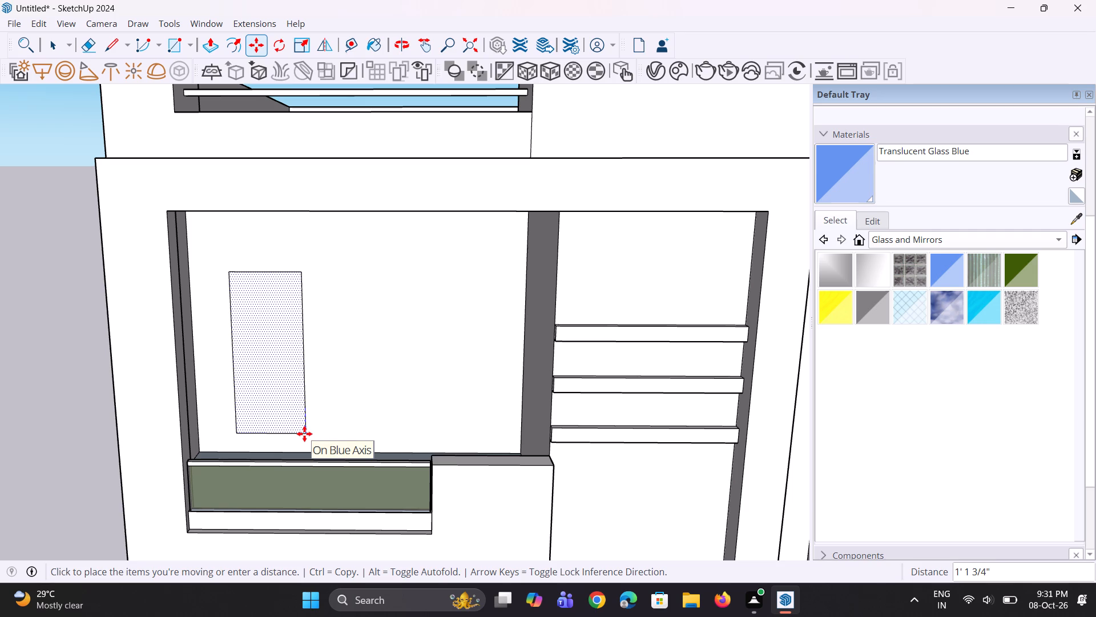
{"action": "left_click", "coordinate": [304, 434]}
Move the tall rectangle on the balcony's back wall horizontally about 5' 3" to the right, keeping its height above the floor.
{"action": "middle_click_drag", "start_coordinate": [421, 434], "coordinate": [440, 413]}
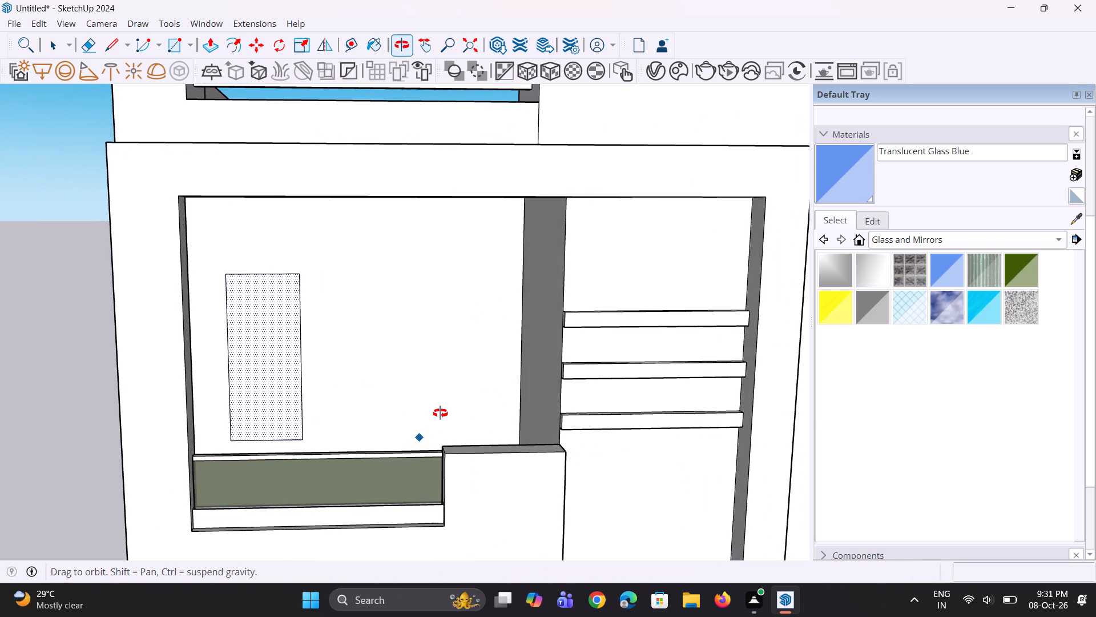
{"action": "middle_click_drag", "start_coordinate": [440, 413], "coordinate": [418, 427]}
{"action": "scroll", "coordinate": [399, 422], "scroll_direction": "up", "scroll_amount": 2}
{"action": "left_click", "coordinate": [292, 438]}
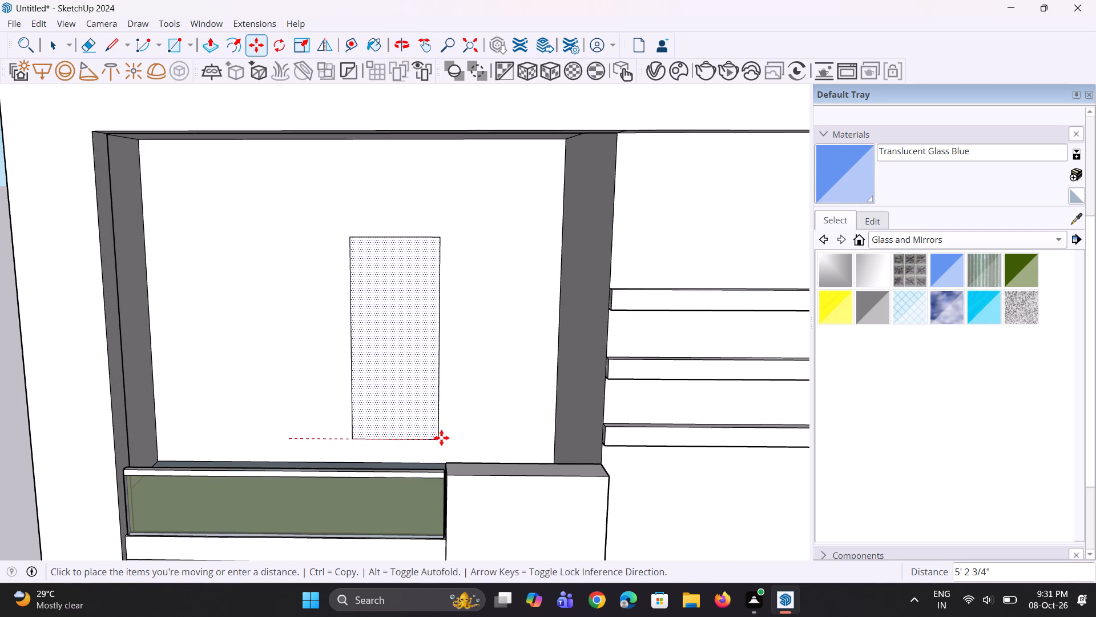
{"action": "left_click", "coordinate": [442, 437]}
{"action": "middle_click_drag", "start_coordinate": [430, 438], "coordinate": [423, 427]}
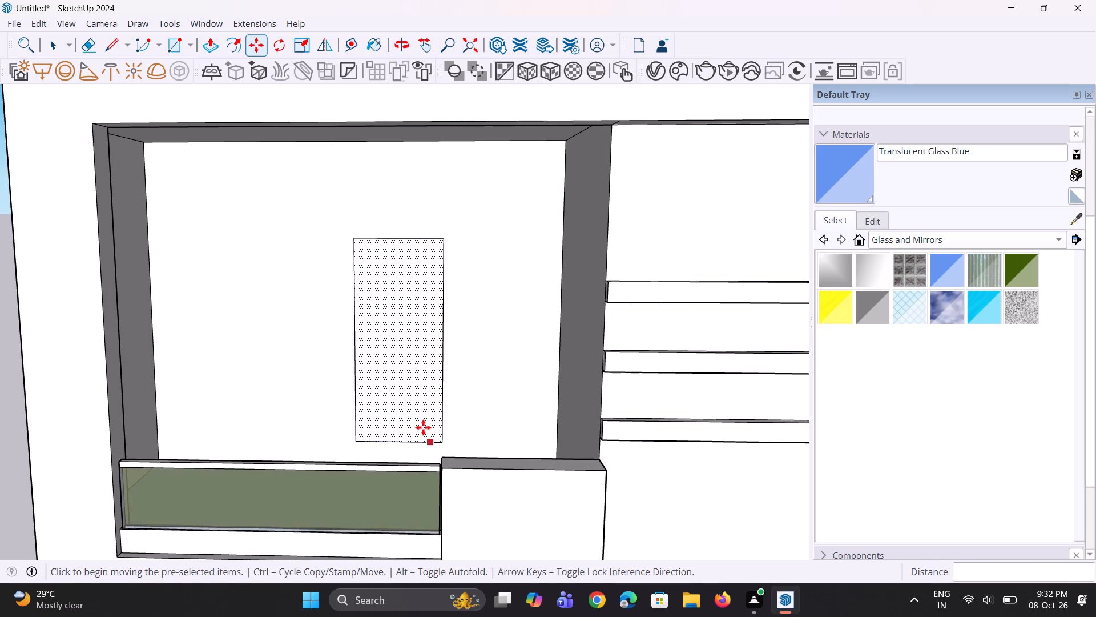
{"action": "key", "text": "space"}
{"action": "key", "text": "space"}
{"action": "middle_click_drag", "start_coordinate": [417, 430], "coordinate": [428, 456]}
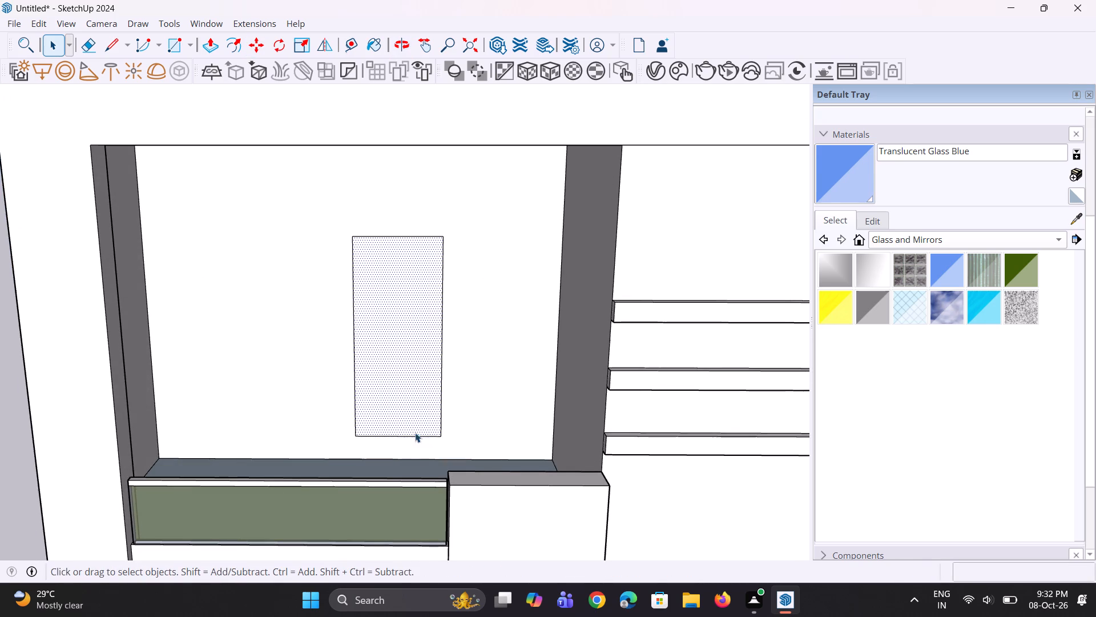
Draw a roughly 3' 4" square on the balcony's back wall, to the left of the tall door rectangle.
{"action": "key", "text": "r"}
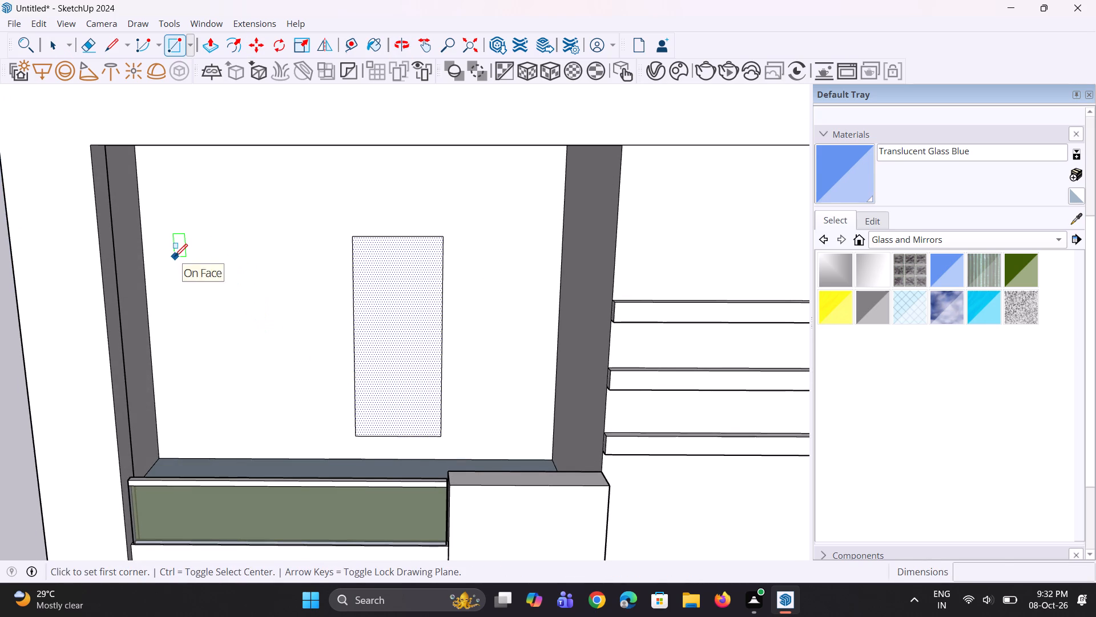
{"action": "left_click_drag", "start_coordinate": [175, 257], "coordinate": [183, 273]}
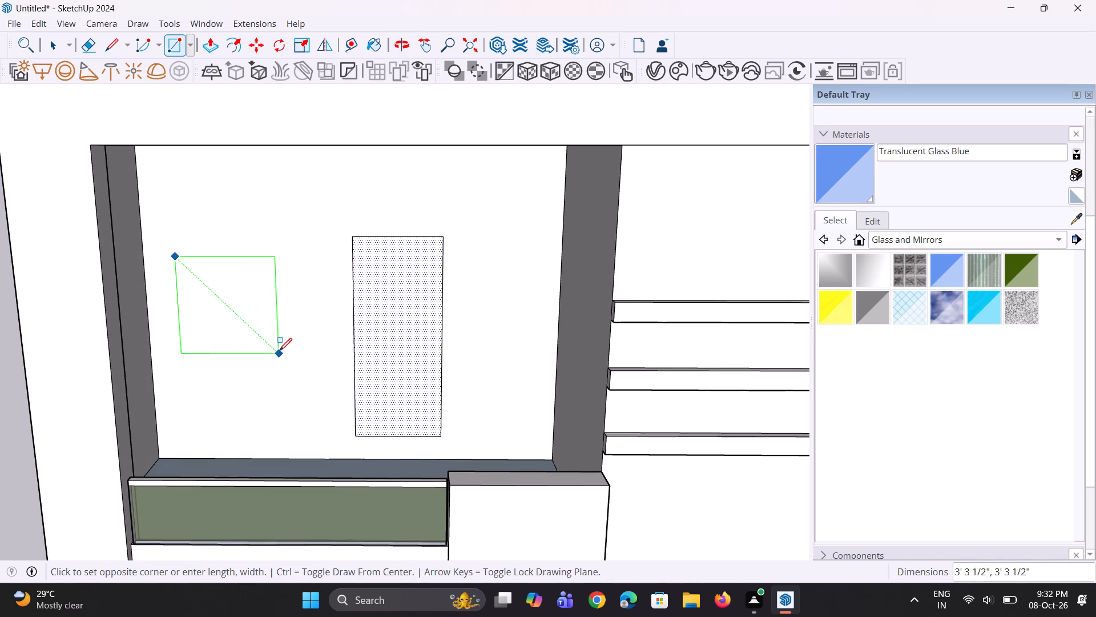
{"action": "left_click", "coordinate": [284, 358]}
{"action": "middle_click_drag", "start_coordinate": [313, 372], "coordinate": [301, 332]}
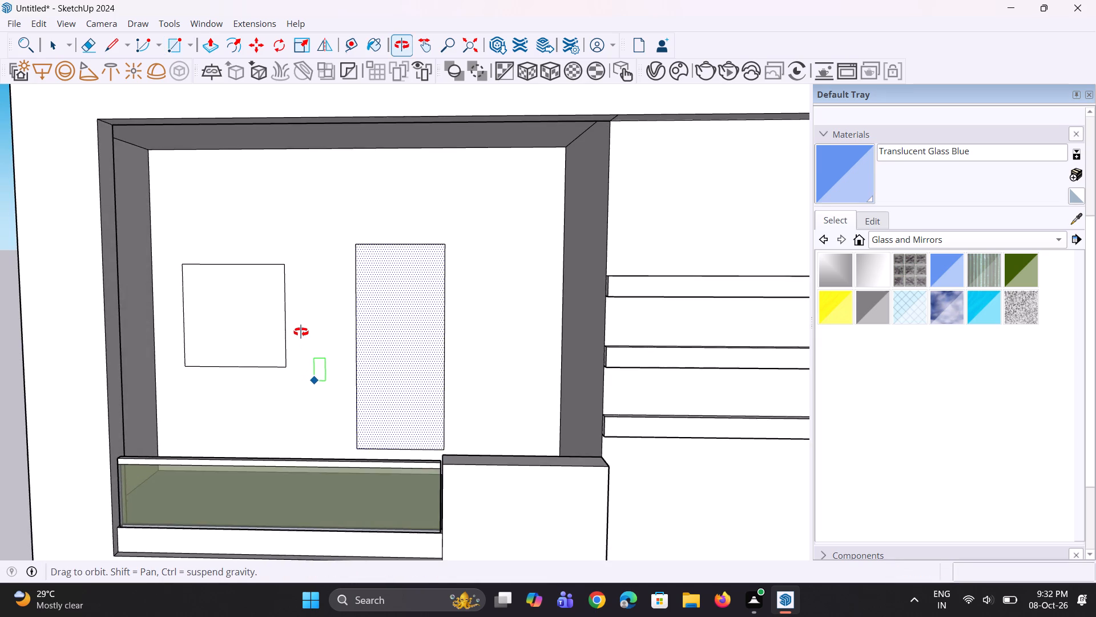
{"action": "middle_click_drag", "start_coordinate": [301, 332], "coordinate": [308, 335]}
Nudge the square window outline slightly along the back wall toward the door rectangle.
{"action": "key", "text": "space"}
{"action": "left_click", "coordinate": [280, 345]}
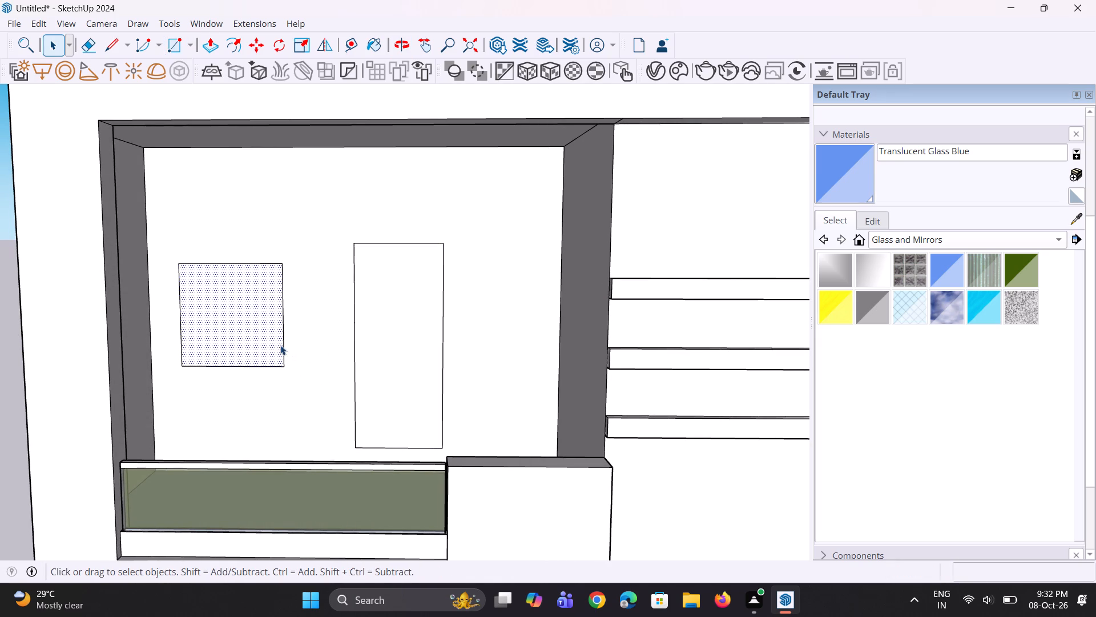
{"action": "key", "text": "m"}
{"action": "left_click", "coordinate": [286, 360]}
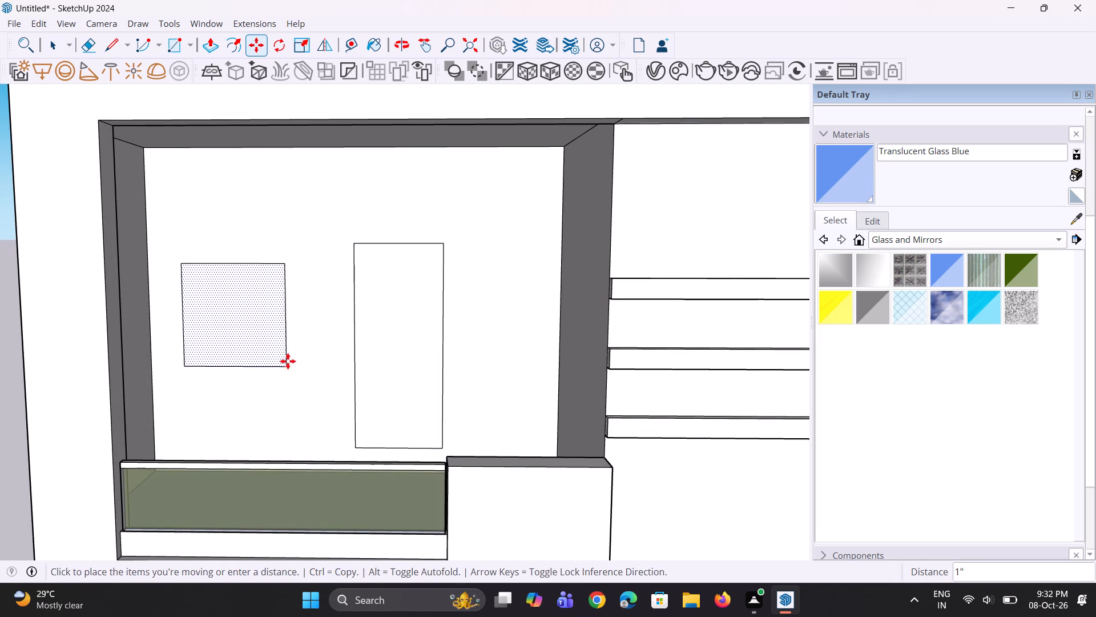
{"action": "left_click", "coordinate": [289, 361]}
{"action": "key", "text": "space"}
{"action": "key", "text": "space"}
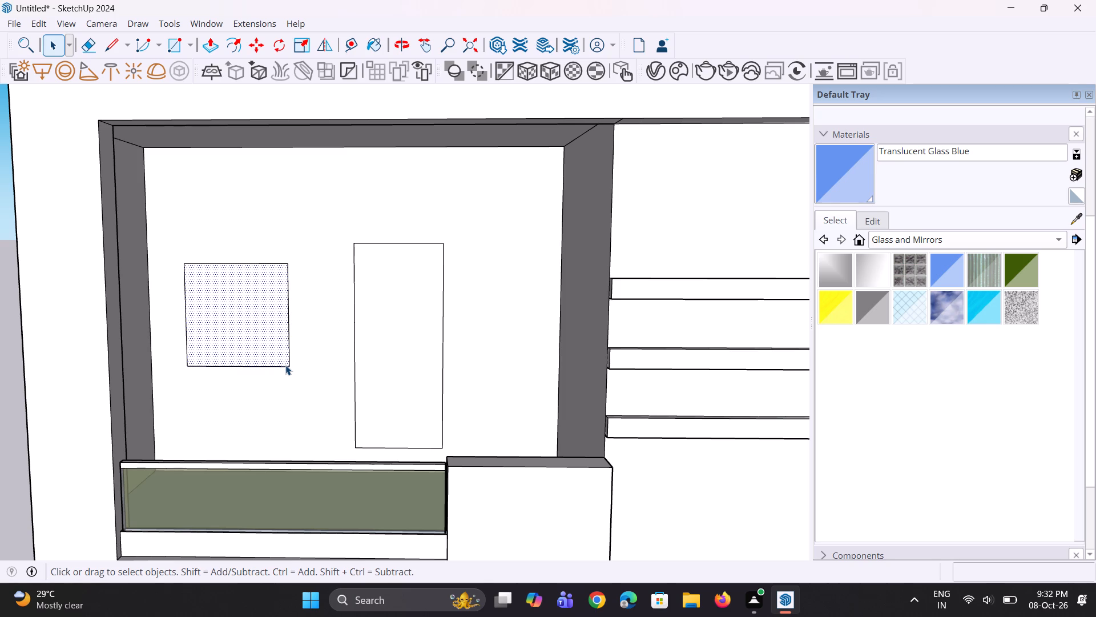
Stretch the square window outline taller by moving its bottom edge straight down about 6".
{"action": "scroll", "coordinate": [285, 365], "scroll_direction": "up", "scroll_amount": 1}
{"action": "middle_click_drag", "start_coordinate": [285, 365], "coordinate": [277, 357]}
{"action": "scroll", "coordinate": [276, 366], "scroll_direction": "up", "scroll_amount": 2}
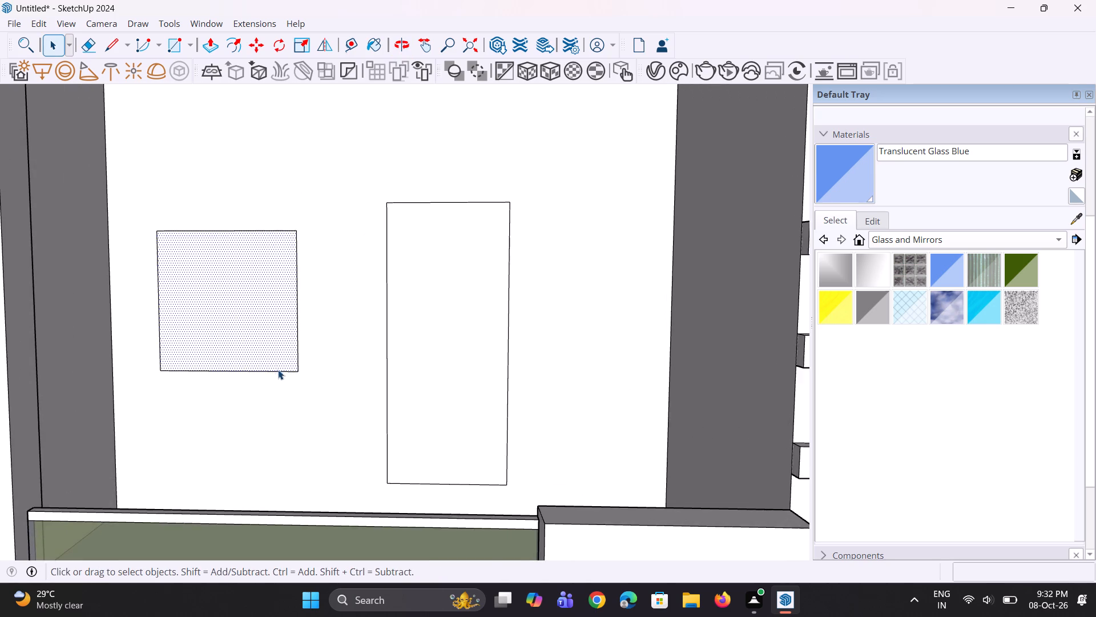
{"action": "middle_click_drag", "start_coordinate": [279, 372], "coordinate": [260, 364]}
{"action": "scroll", "coordinate": [260, 368], "scroll_direction": "up", "scroll_amount": 5}
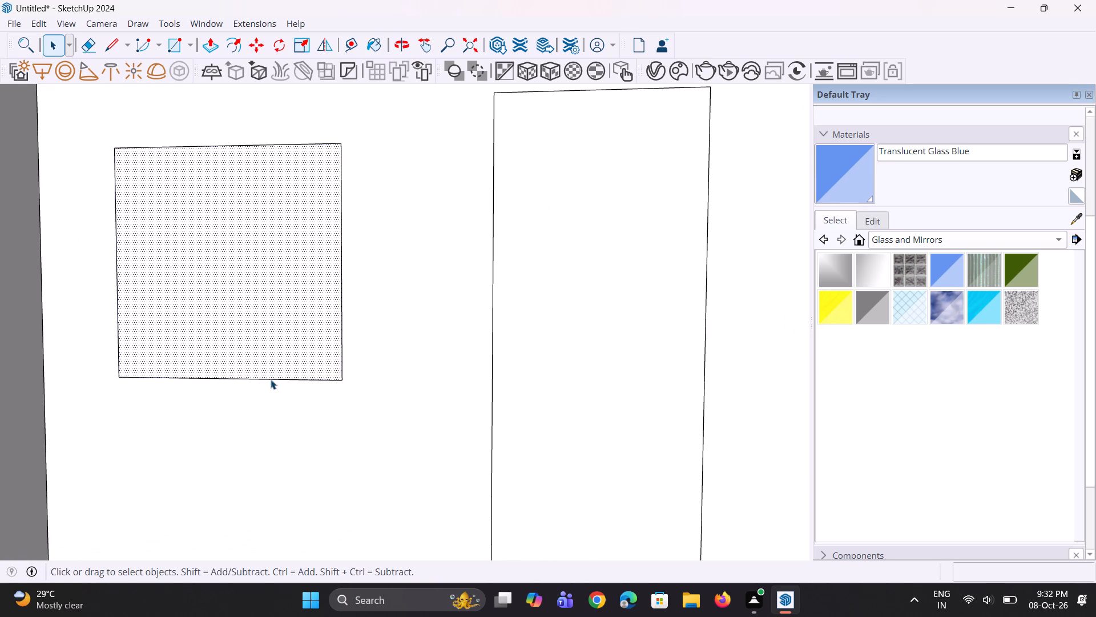
{"action": "left_click", "coordinate": [271, 379]}
{"action": "scroll", "coordinate": [277, 383], "scroll_direction": "up", "scroll_amount": 1}
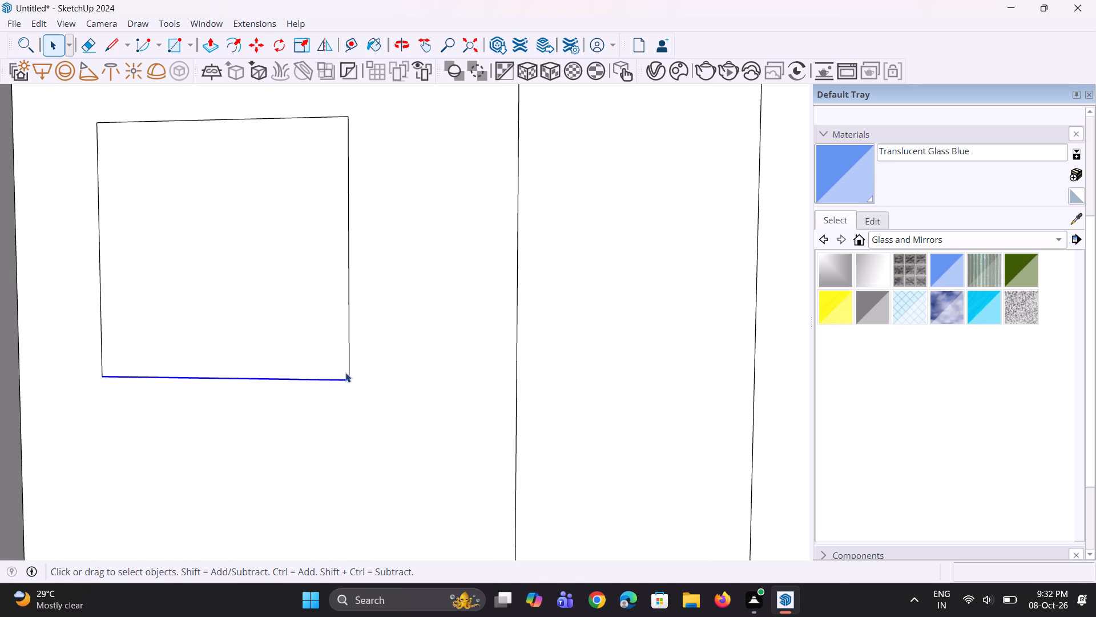
{"action": "key", "text": "m"}
{"action": "left_click", "coordinate": [350, 381]}
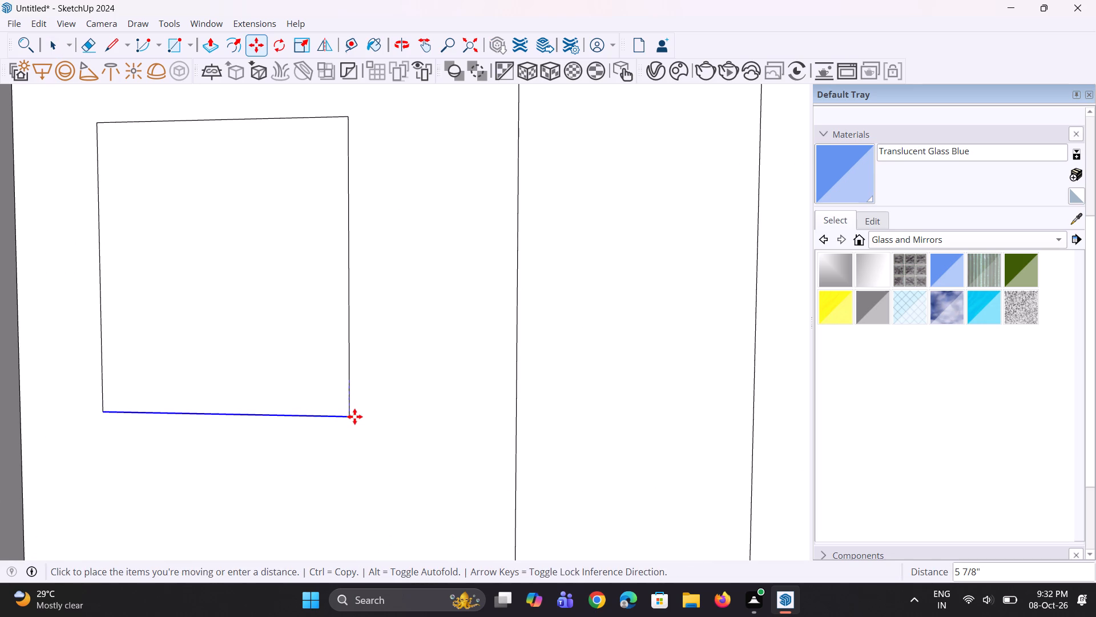
{"action": "left_click", "coordinate": [354, 416]}
{"action": "scroll", "coordinate": [361, 418], "scroll_direction": "down", "scroll_amount": 9}
{"action": "middle_click_drag", "start_coordinate": [364, 414], "coordinate": [379, 434]}
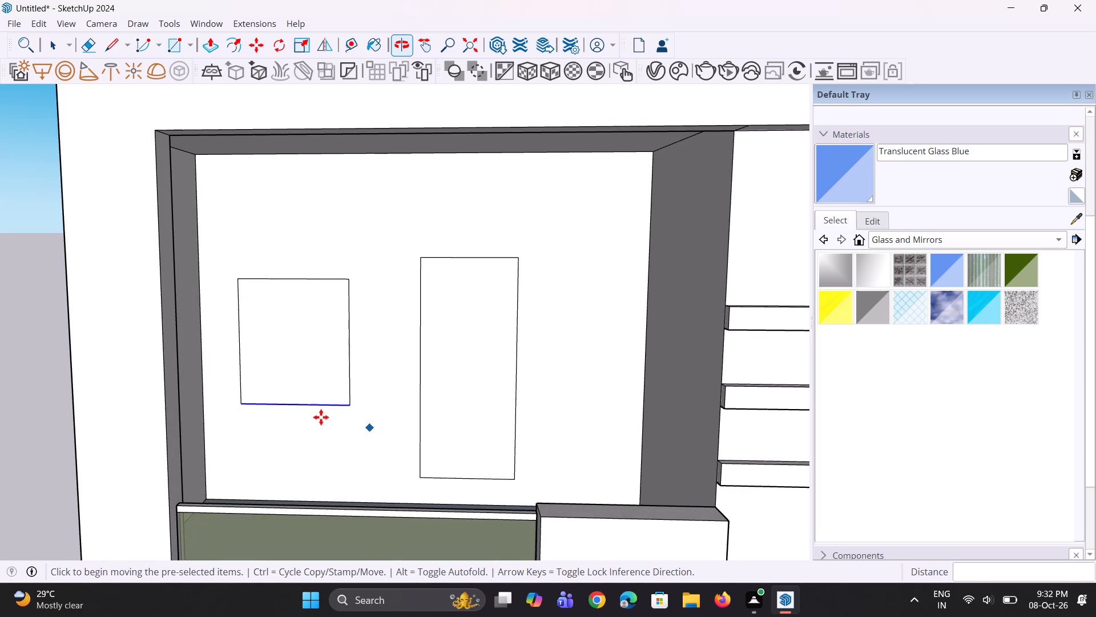
{"action": "key", "text": "space"}
{"action": "key", "text": "space"}
Copy the window and door rectangles together straight down about 11' onto the ground-floor front wall.
{"action": "scroll", "coordinate": [508, 406], "scroll_direction": "down", "scroll_amount": 4}
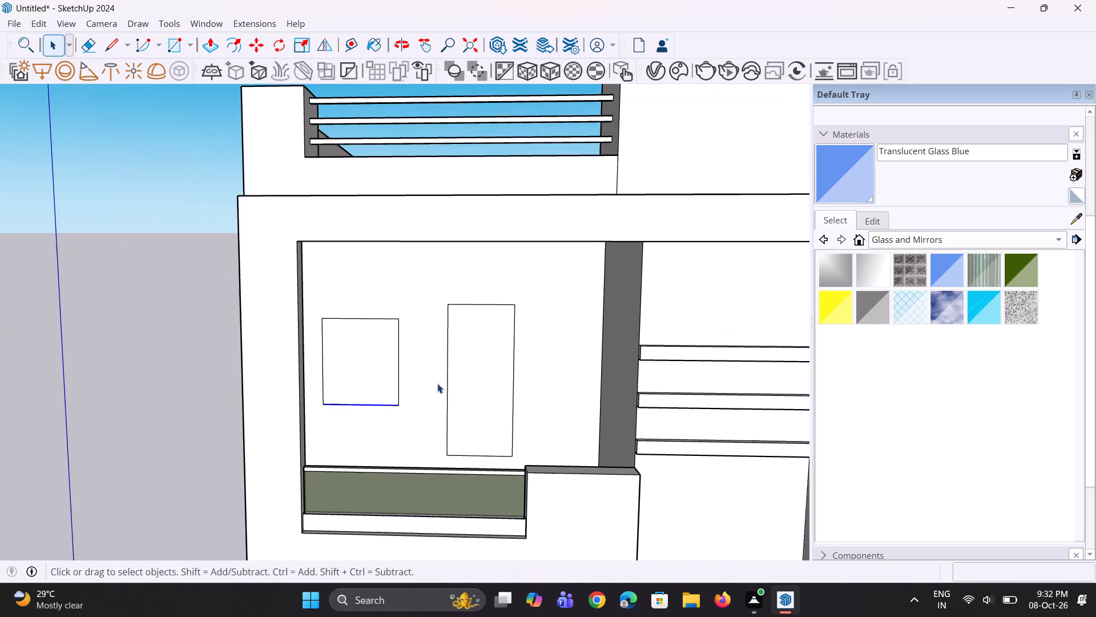
{"action": "middle_click_drag", "start_coordinate": [437, 383], "coordinate": [396, 363]}
{"action": "left_click", "coordinate": [394, 363]}
{"action": "scroll", "coordinate": [400, 348], "scroll_direction": "up", "scroll_amount": 2}
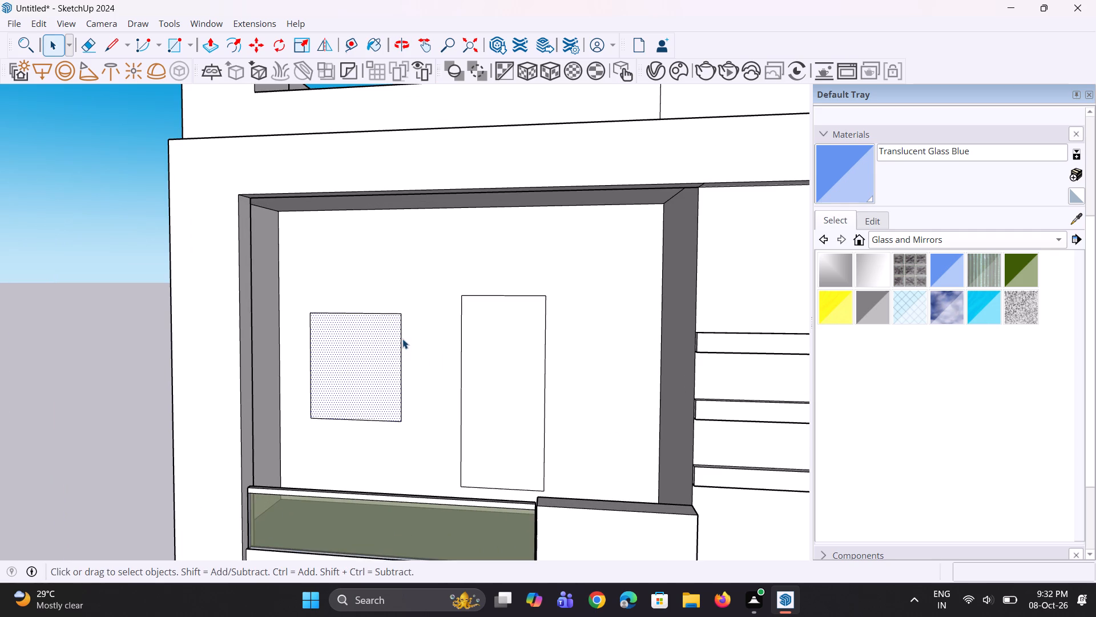
{"action": "key", "text": "m"}
{"action": "key", "text": "space"}
{"action": "key", "text": "space"}
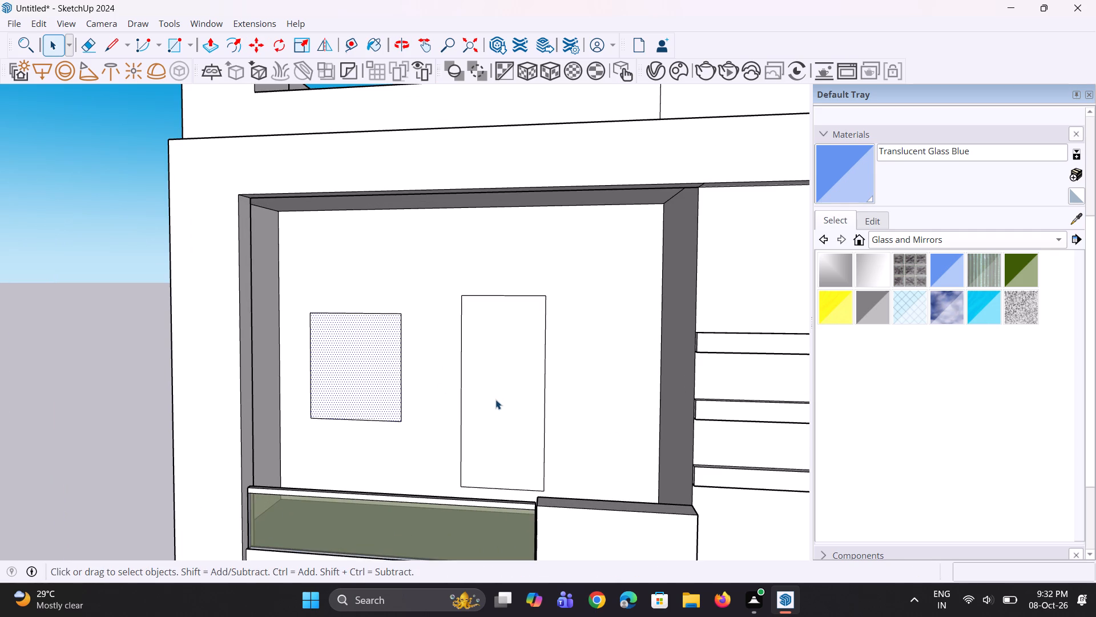
{"action": "left_click", "coordinate": [495, 399]}
{"action": "left_click", "coordinate": [370, 374], "text": "ctrl"}
{"action": "scroll", "coordinate": [402, 396], "scroll_direction": "down", "scroll_amount": 8}
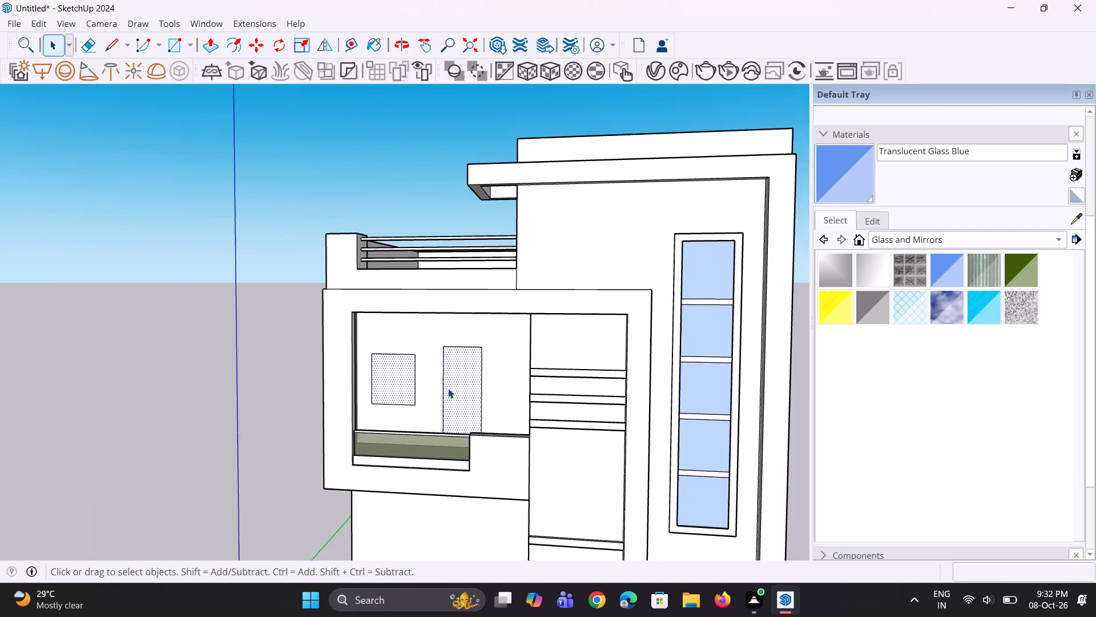
{"action": "middle_click_drag", "start_coordinate": [466, 412], "coordinate": [501, 450]}
{"action": "scroll", "coordinate": [495, 441], "scroll_direction": "up", "scroll_amount": 1}
{"action": "key", "text": "m"}
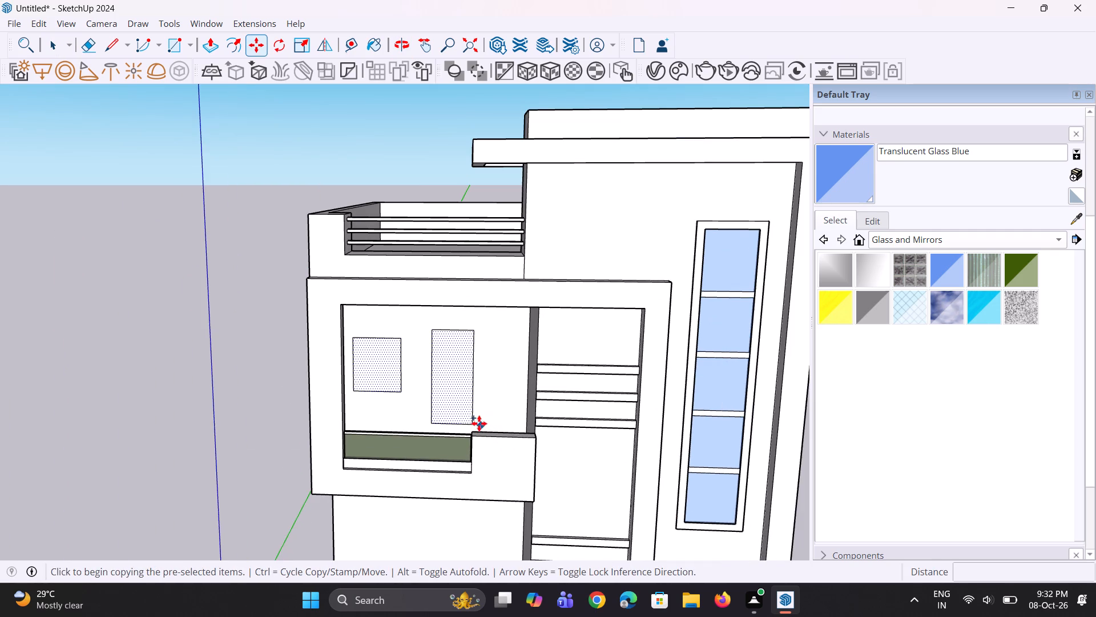
{"action": "left_click", "coordinate": [479, 423]}
{"action": "scroll", "coordinate": [481, 463], "scroll_direction": "down", "scroll_amount": 6}
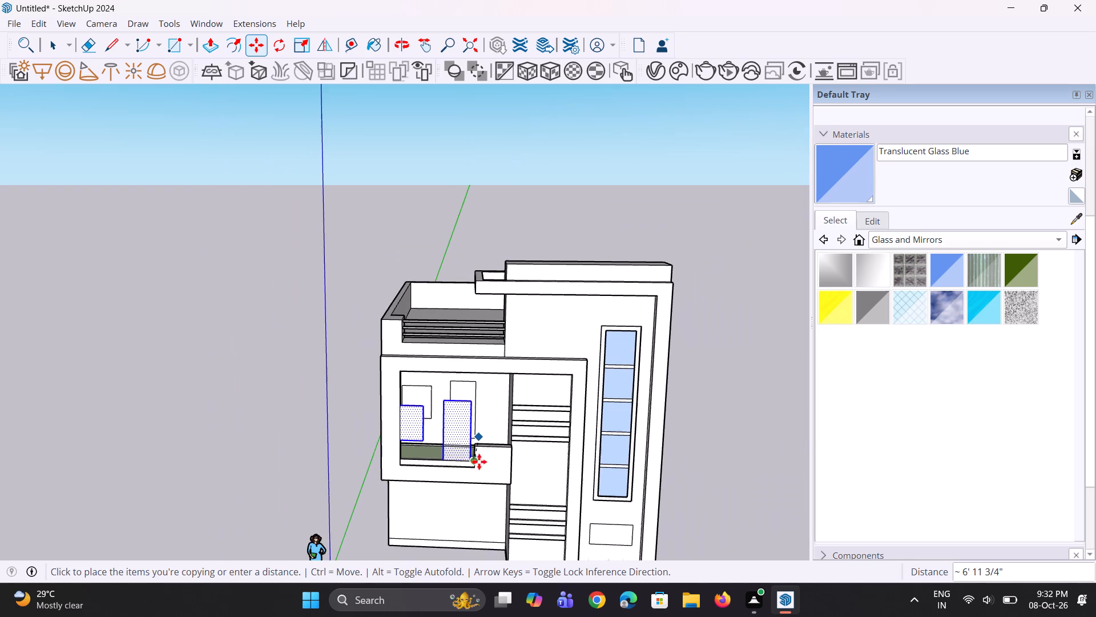
{"action": "middle_click_drag", "start_coordinate": [481, 522], "coordinate": [480, 425]}
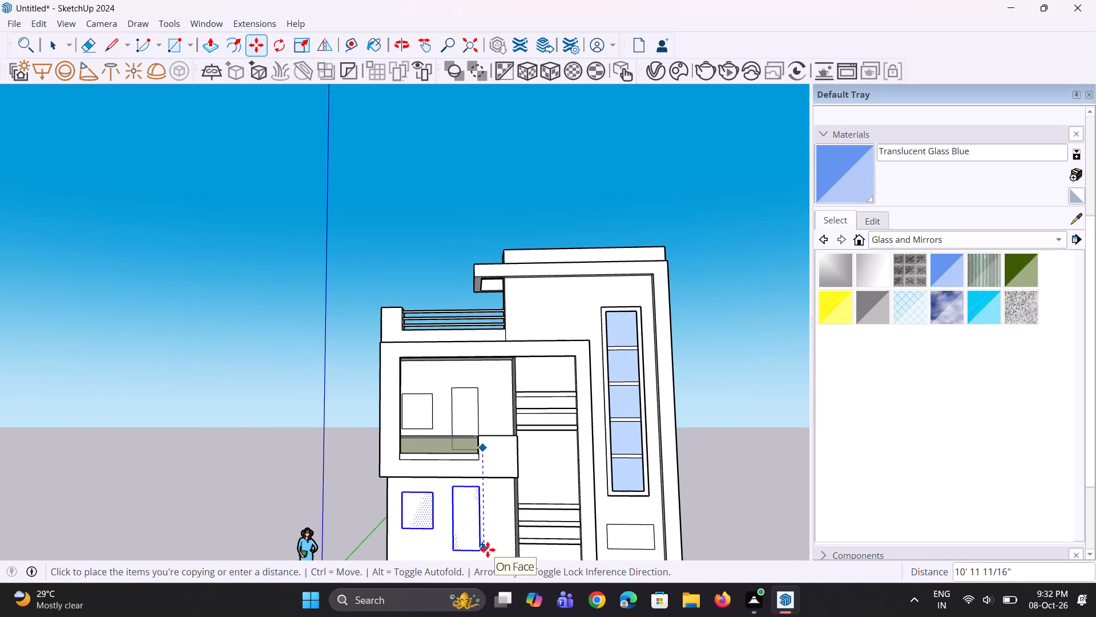
{"action": "left_click", "coordinate": [488, 551]}
Shift the copied ground-floor window and door rectangles a few inches right and lower them toward the plinth line.
{"action": "scroll", "coordinate": [442, 491], "scroll_direction": "down", "scroll_amount": 4}
{"action": "middle_click_drag", "start_coordinate": [438, 495], "coordinate": [449, 522]}
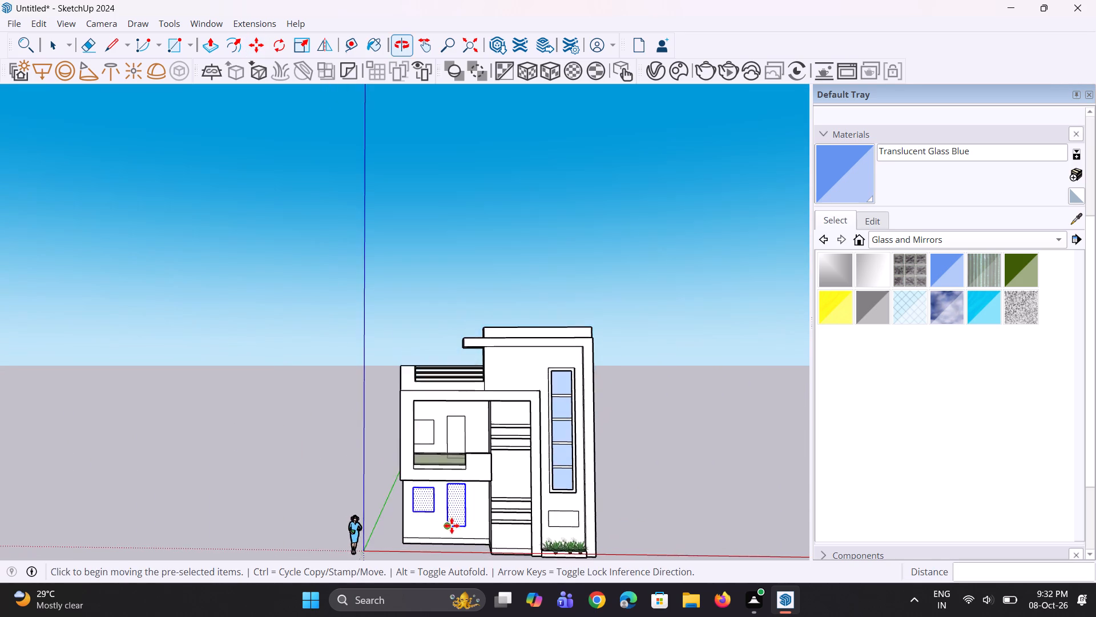
{"action": "scroll", "coordinate": [452, 526], "scroll_direction": "up", "scroll_amount": 12}
{"action": "left_click", "coordinate": [487, 527]}
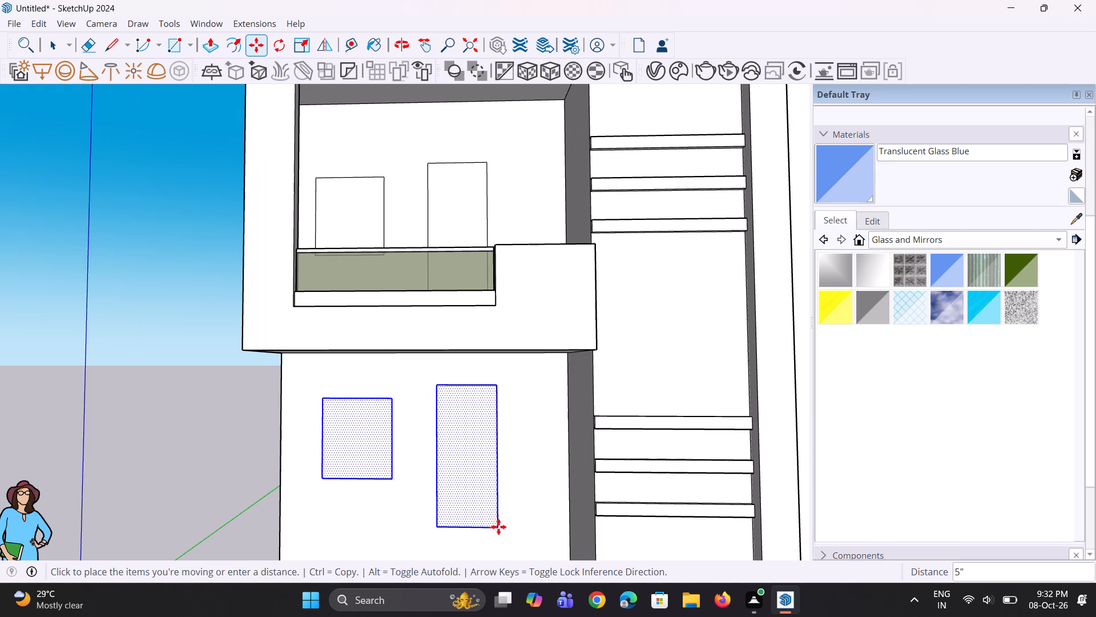
{"action": "left_click", "coordinate": [502, 527]}
{"action": "scroll", "coordinate": [495, 499], "scroll_direction": "down", "scroll_amount": 8}
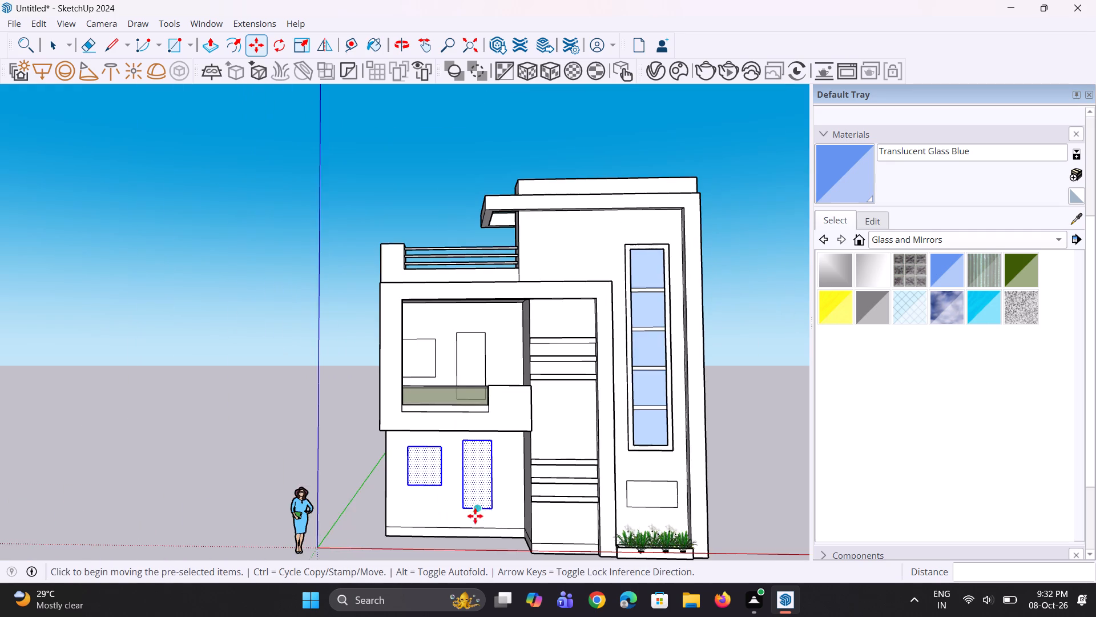
{"action": "middle_click_drag", "start_coordinate": [476, 517], "coordinate": [479, 530]}
{"action": "scroll", "coordinate": [479, 530], "scroll_direction": "up", "scroll_amount": 8}
{"action": "left_click", "coordinate": [504, 476]}
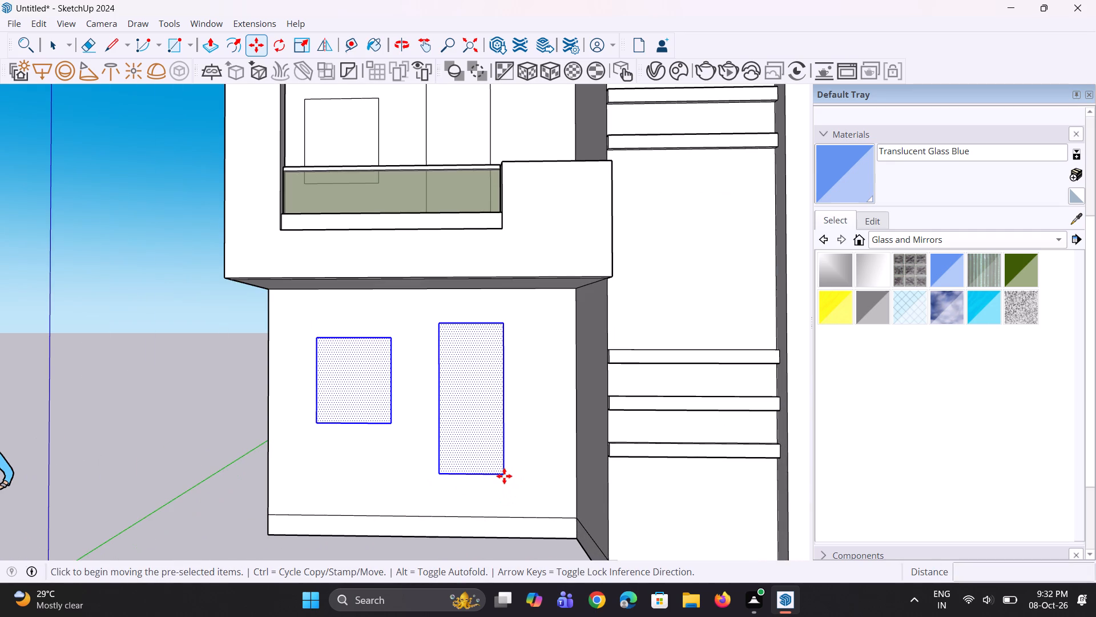
{"action": "left_click", "coordinate": [504, 494]}
{"action": "middle_click_drag", "start_coordinate": [505, 491], "coordinate": [494, 499]}
{"action": "scroll", "coordinate": [478, 422], "scroll_direction": "down", "scroll_amount": 4}
Move the window and door rectangles on the balcony's back wall together about 8" to the right.
{"action": "middle_click_drag", "start_coordinate": [418, 381], "coordinate": [441, 451]}
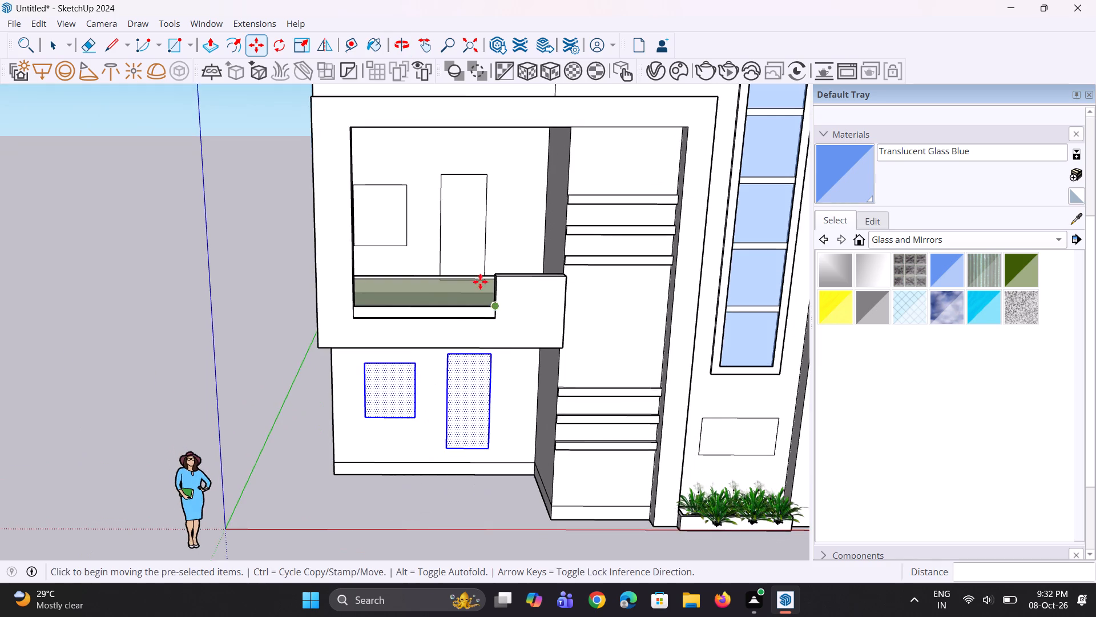
{"action": "scroll", "coordinate": [476, 277], "scroll_direction": "up", "scroll_amount": 3}
{"action": "middle_click_drag", "start_coordinate": [468, 278], "coordinate": [434, 281]}
{"action": "key", "text": "space"}
{"action": "key", "text": "v"}
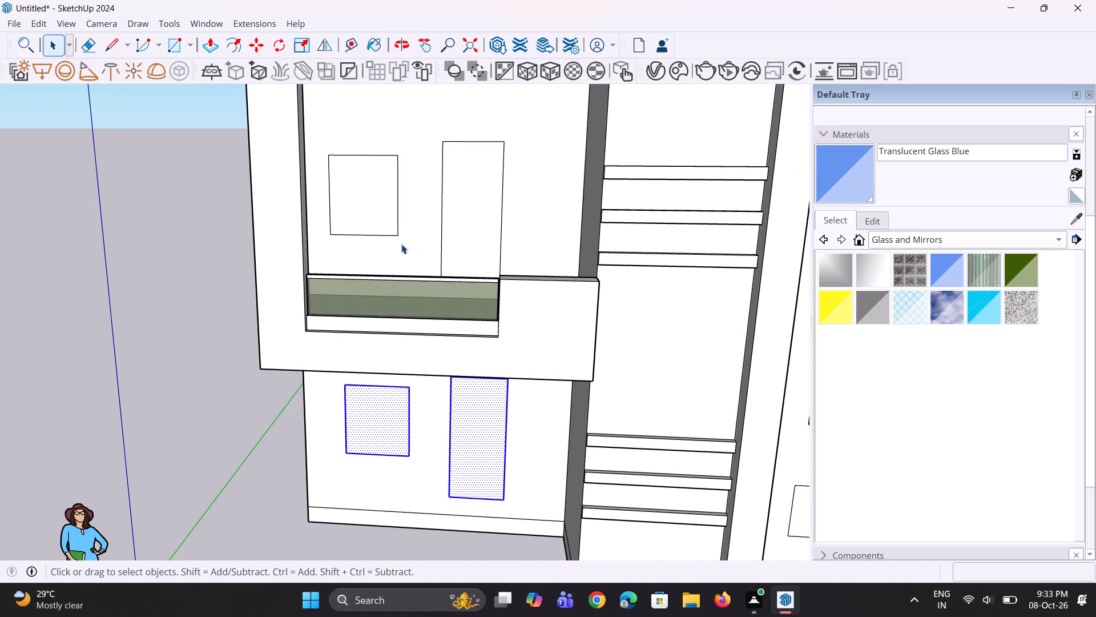
{"action": "left_click", "coordinate": [374, 228]}
{"action": "scroll", "coordinate": [468, 223], "scroll_direction": "up", "scroll_amount": 2}
{"action": "left_click", "coordinate": [470, 223], "text": "ctrl"}
{"action": "scroll", "coordinate": [495, 259], "scroll_direction": "down", "scroll_amount": 4}
{"action": "middle_click_drag", "start_coordinate": [495, 259], "coordinate": [507, 301]}
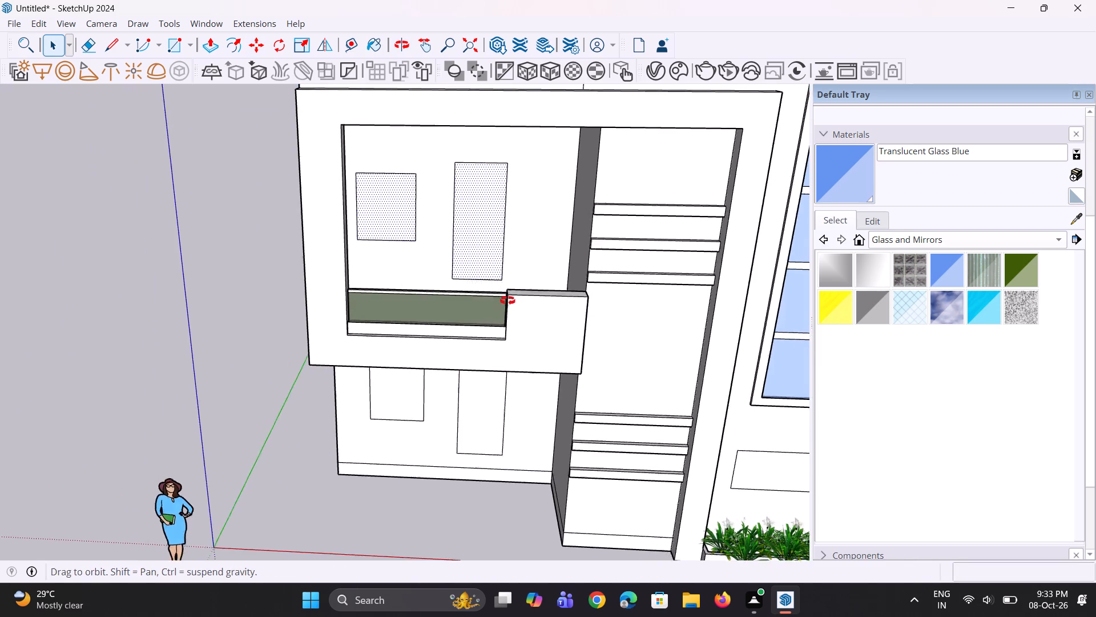
{"action": "middle_click_drag", "start_coordinate": [507, 301], "coordinate": [509, 305]}
{"action": "scroll", "coordinate": [504, 271], "scroll_direction": "up", "scroll_amount": 5}
{"action": "key", "text": "m"}
{"action": "scroll", "coordinate": [497, 282], "scroll_direction": "up", "scroll_amount": 2}
{"action": "left_click", "coordinate": [498, 283]}
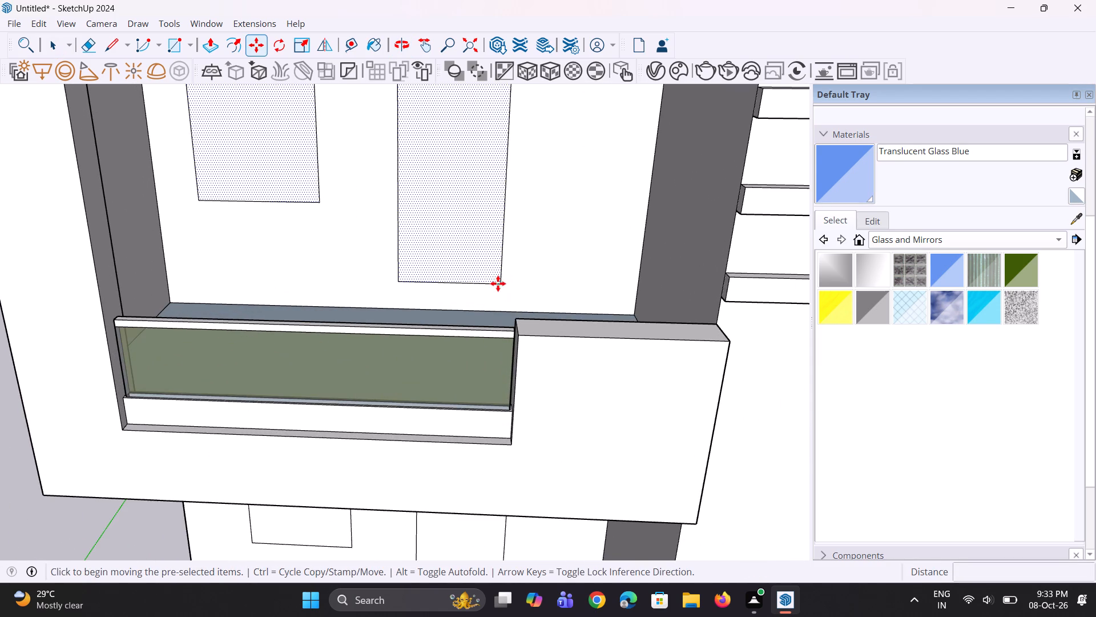
{"action": "left_click", "coordinate": [523, 284]}
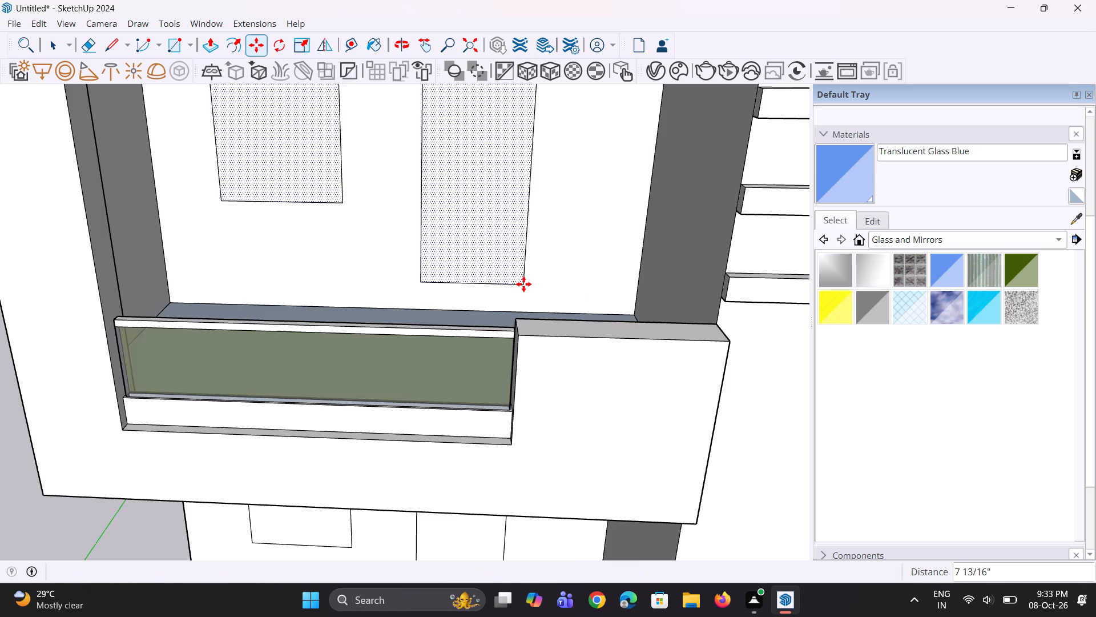
{"action": "scroll", "coordinate": [523, 284], "scroll_direction": "down", "scroll_amount": 8}
{"action": "middle_click_drag", "start_coordinate": [521, 294], "coordinate": [507, 315]}
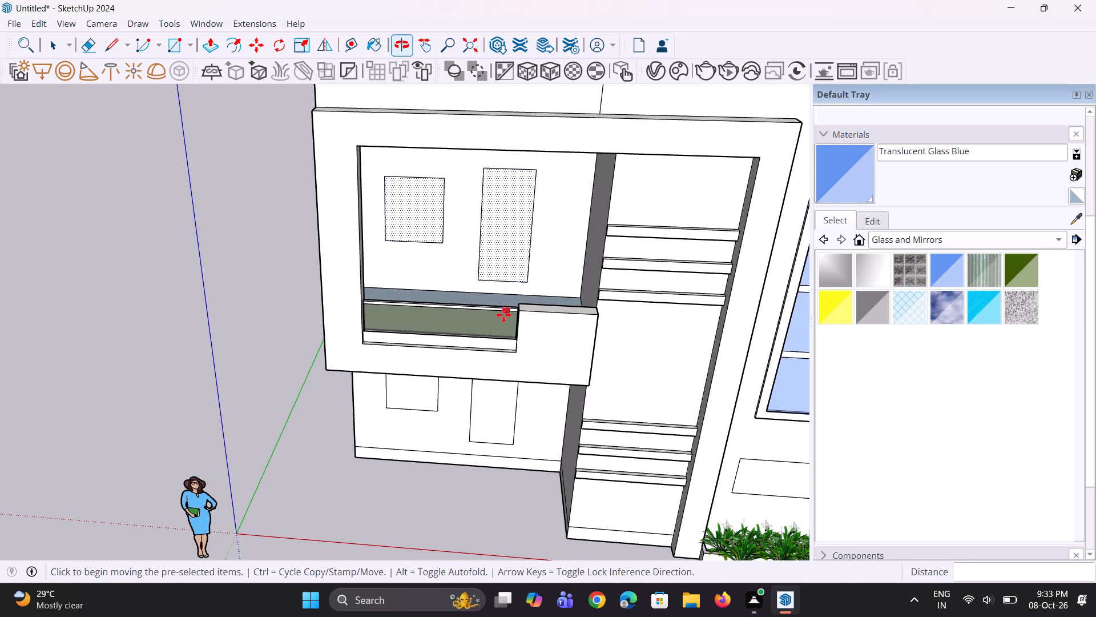
{"action": "key", "text": "space"}
{"action": "key", "text": "space"}
{"action": "left_click", "coordinate": [303, 338]}
Examine the window and door outlines on both floors from front and side angles, especially the ground-floor wall and its plinth.
{"action": "middle_click_drag", "start_coordinate": [416, 415], "coordinate": [447, 318]}
{"action": "scroll", "coordinate": [449, 311], "scroll_direction": "down", "scroll_amount": 4}
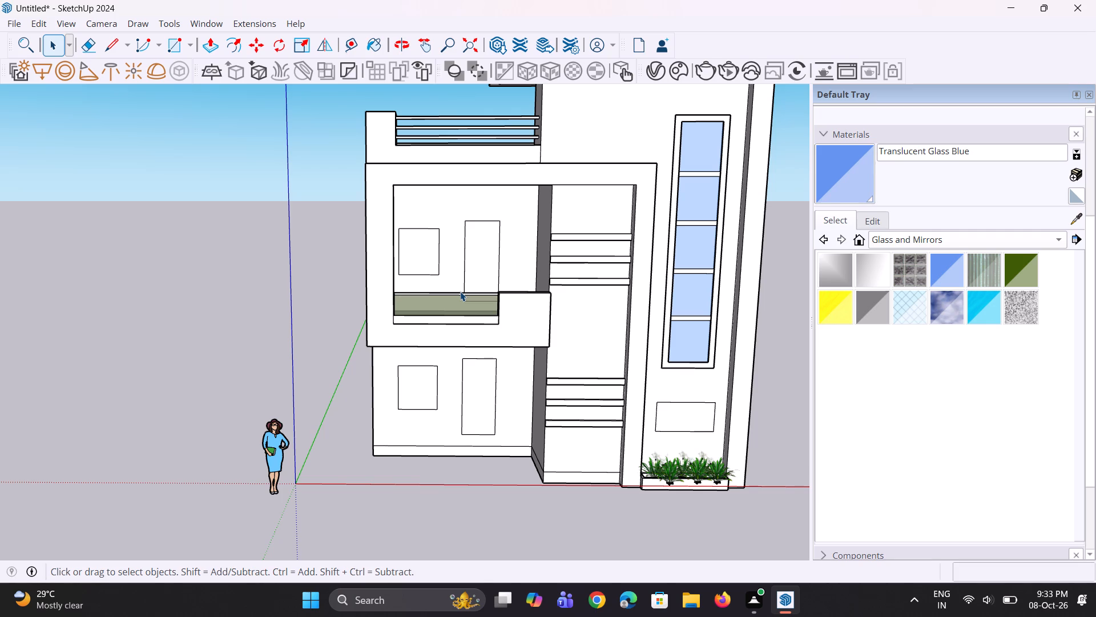
{"action": "scroll", "coordinate": [333, 249], "scroll_direction": "down", "scroll_amount": 5}
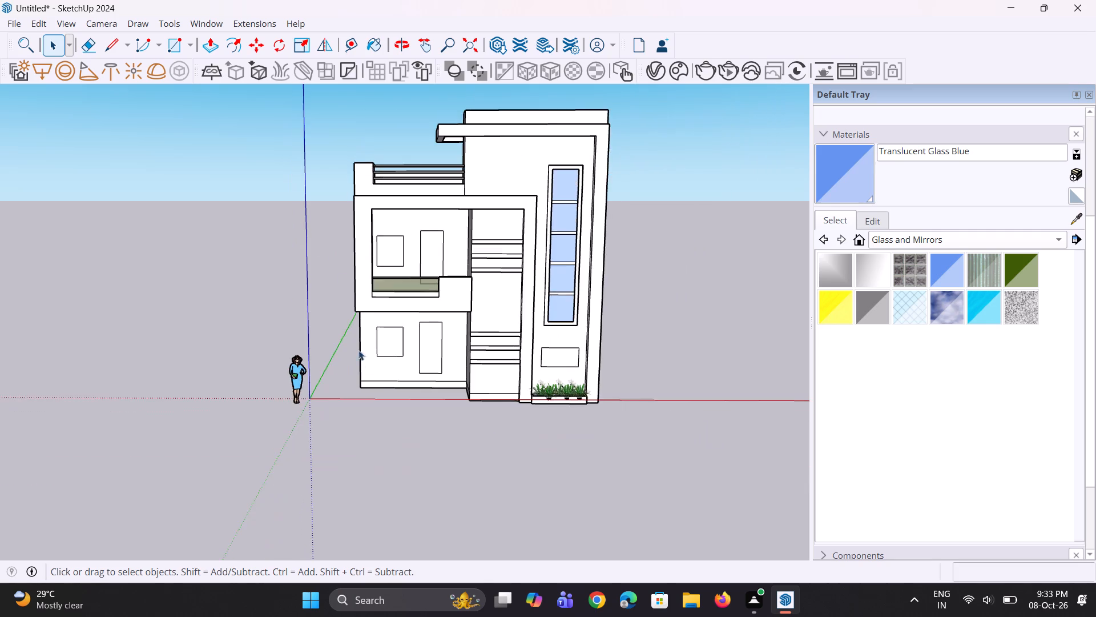
{"action": "middle_click_drag", "start_coordinate": [384, 334], "coordinate": [362, 292]}
{"action": "scroll", "coordinate": [413, 320], "scroll_direction": "up", "scroll_amount": 2}
{"action": "middle_click_drag", "start_coordinate": [413, 321], "coordinate": [402, 346]}
{"action": "scroll", "coordinate": [401, 348], "scroll_direction": "down", "scroll_amount": 1}
{"action": "scroll", "coordinate": [398, 343], "scroll_direction": "up", "scroll_amount": 2}
{"action": "middle_click_drag", "start_coordinate": [396, 355], "coordinate": [563, 373]}
{"action": "scroll", "coordinate": [365, 426], "scroll_direction": "up", "scroll_amount": 2}
{"action": "middle_click_drag", "start_coordinate": [365, 426], "coordinate": [420, 412]}
{"action": "scroll", "coordinate": [420, 412], "scroll_direction": "up", "scroll_amount": 1}
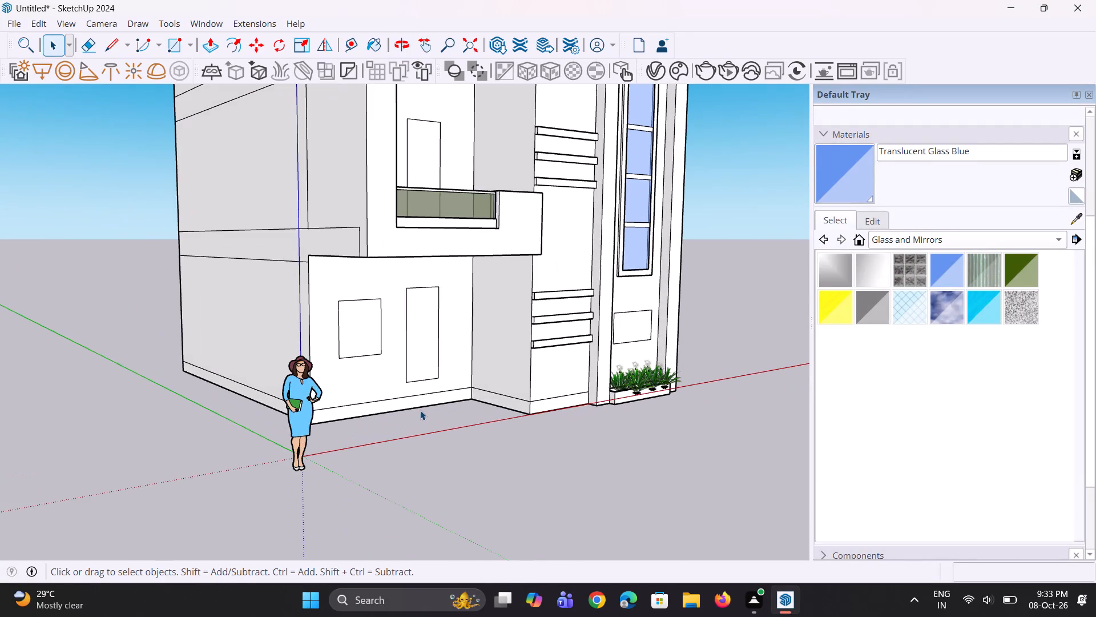
Push/Pull the plinth strip below the ground-floor door and window forward 6' 5 1/8", flush with the adjoining plinth, to form the porch floor.
{"action": "key", "text": "p"}
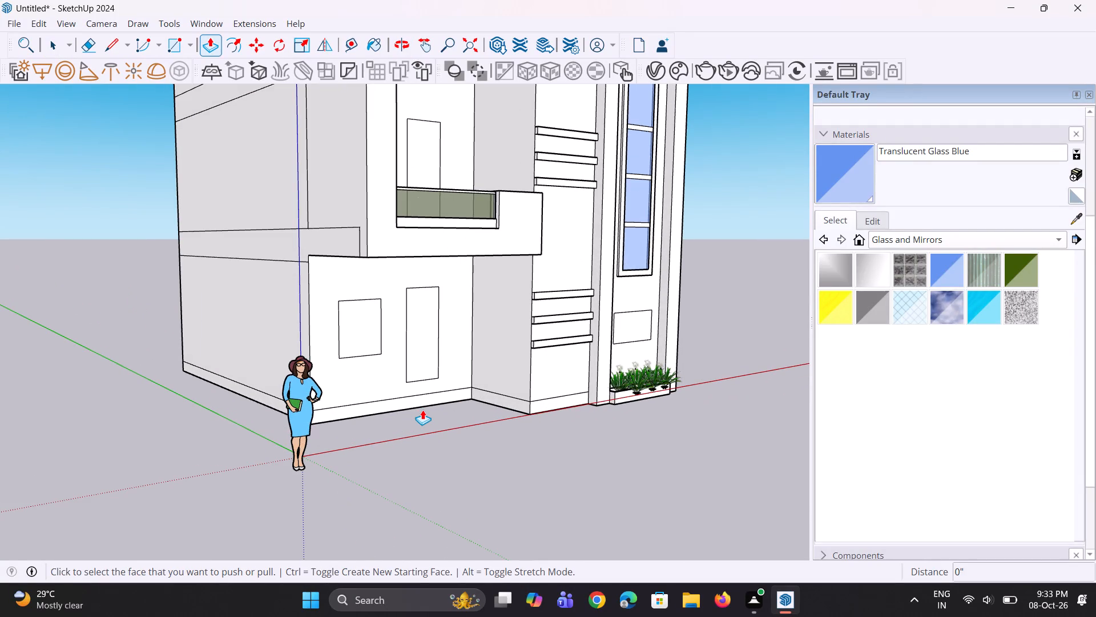
{"action": "left_click", "coordinate": [420, 403]}
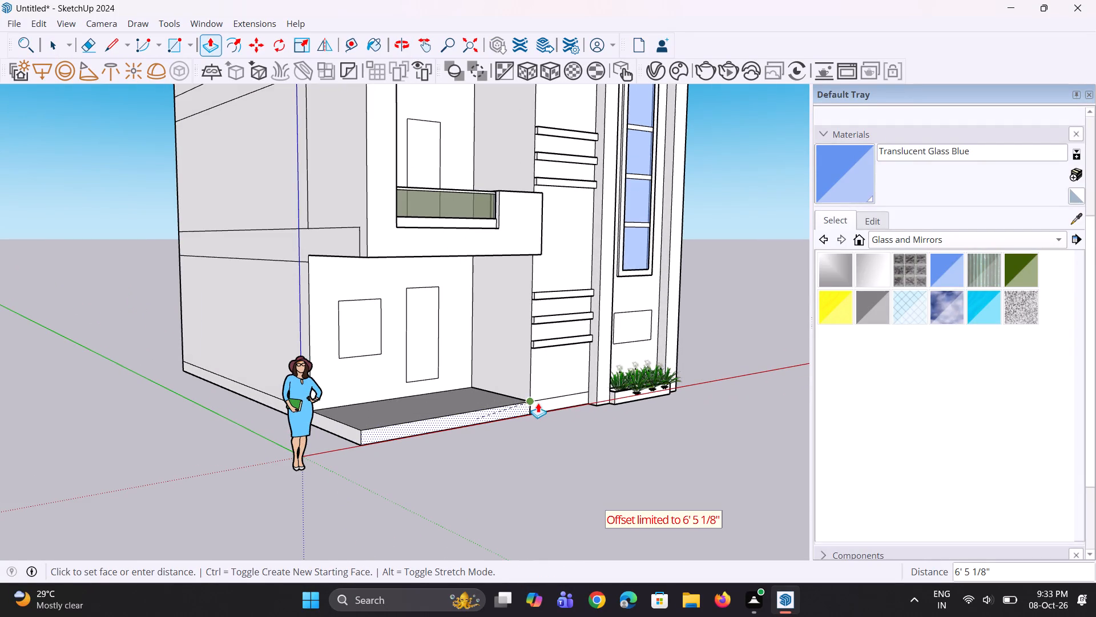
{"action": "left_click", "coordinate": [538, 403]}
Draw a vertical guide line about 10' long from the balcony underside near its front outer corner down to the porch floor.
{"action": "middle_click_drag", "start_coordinate": [451, 434], "coordinate": [424, 430]}
{"action": "scroll", "coordinate": [429, 404], "scroll_direction": "down", "scroll_amount": 5}
{"action": "middle_click_drag", "start_coordinate": [420, 411], "coordinate": [337, 459]}
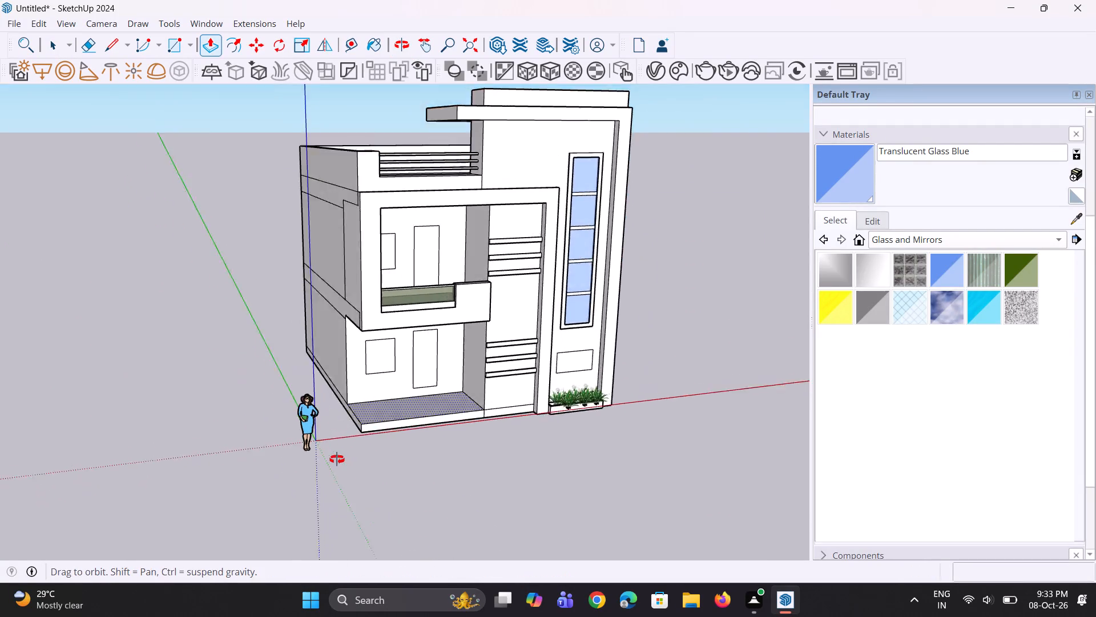
{"action": "middle_click_drag", "start_coordinate": [337, 459], "coordinate": [335, 459]}
{"action": "scroll", "coordinate": [335, 459], "scroll_direction": "up", "scroll_amount": 4}
{"action": "middle_click_drag", "start_coordinate": [350, 426], "coordinate": [395, 435]}
{"action": "scroll", "coordinate": [369, 396], "scroll_direction": "up", "scroll_amount": 3}
{"action": "middle_click_drag", "start_coordinate": [365, 390], "coordinate": [390, 263]}
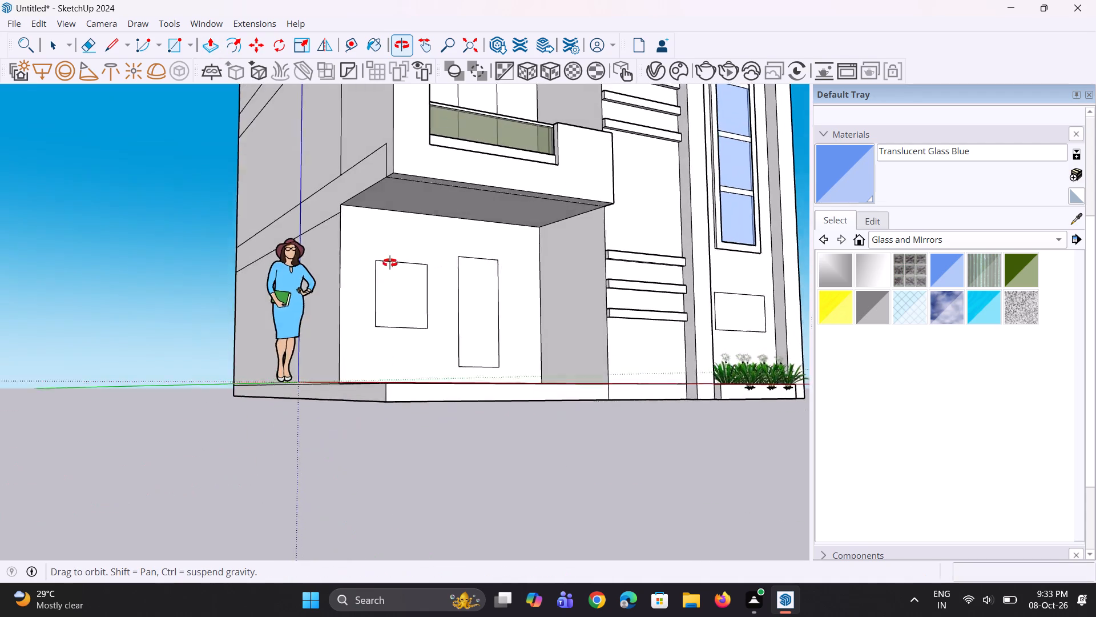
{"action": "middle_click_drag", "start_coordinate": [390, 263], "coordinate": [448, 271]}
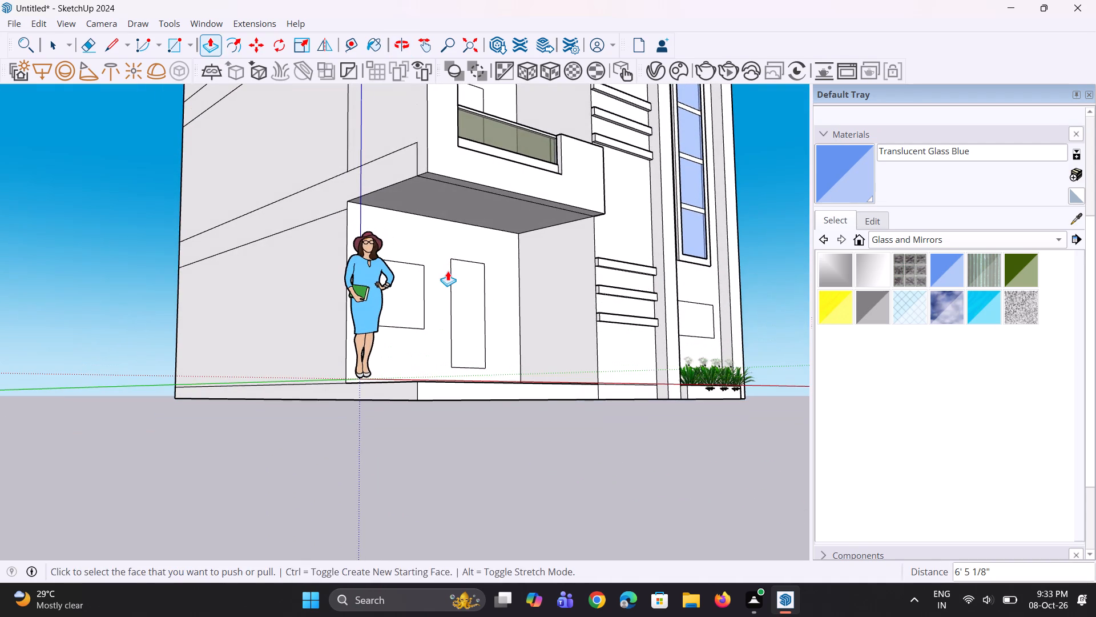
{"action": "key", "text": "l"}
{"action": "left_click", "coordinate": [424, 186]}
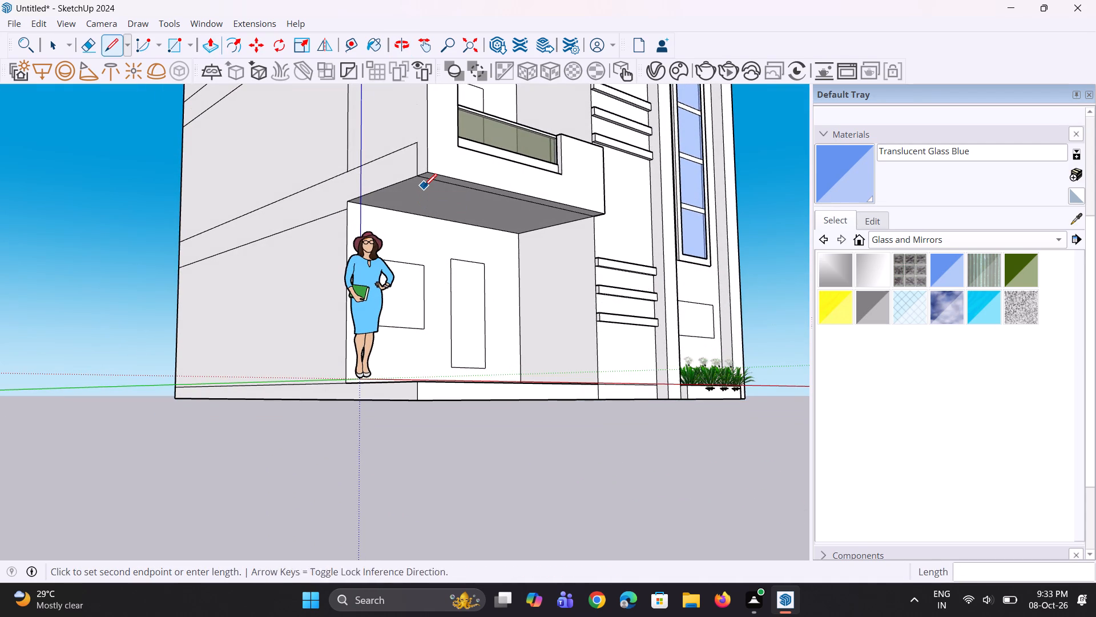
{"action": "left_click", "coordinate": [423, 375]}
{"action": "middle_click_drag", "start_coordinate": [424, 376], "coordinate": [420, 446]}
{"action": "scroll", "coordinate": [422, 418], "scroll_direction": "up", "scroll_amount": 3}
{"action": "middle_click_drag", "start_coordinate": [422, 420], "coordinate": [428, 470]}
{"action": "scroll", "coordinate": [433, 462], "scroll_direction": "up", "scroll_amount": 3}
{"action": "middle_click_drag", "start_coordinate": [435, 454], "coordinate": [452, 463]}
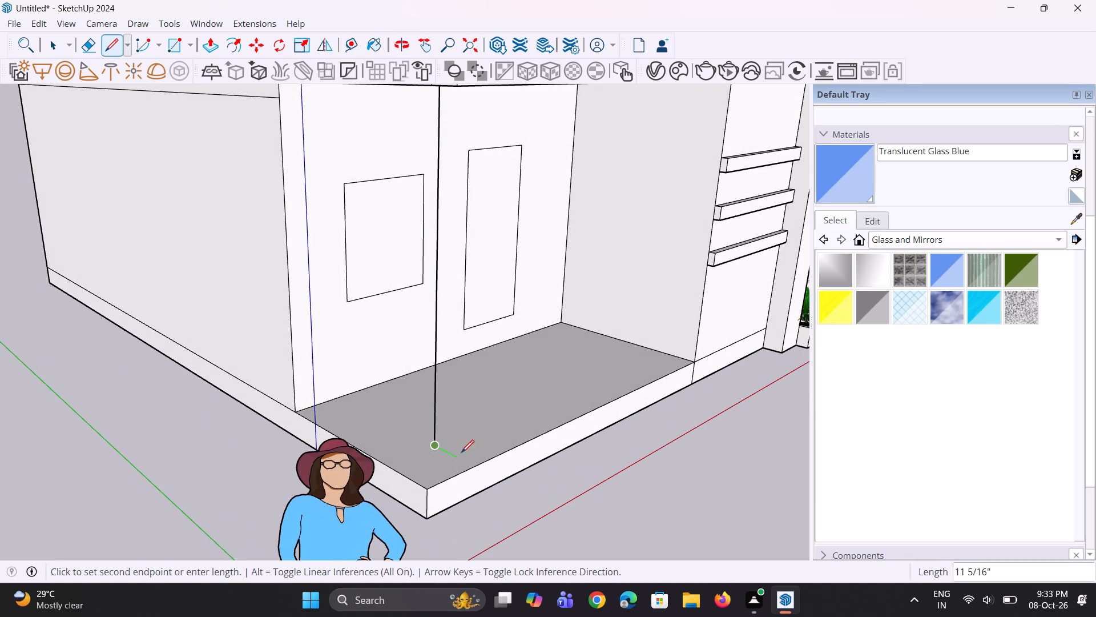
{"action": "middle_click_drag", "start_coordinate": [469, 439], "coordinate": [477, 468]}
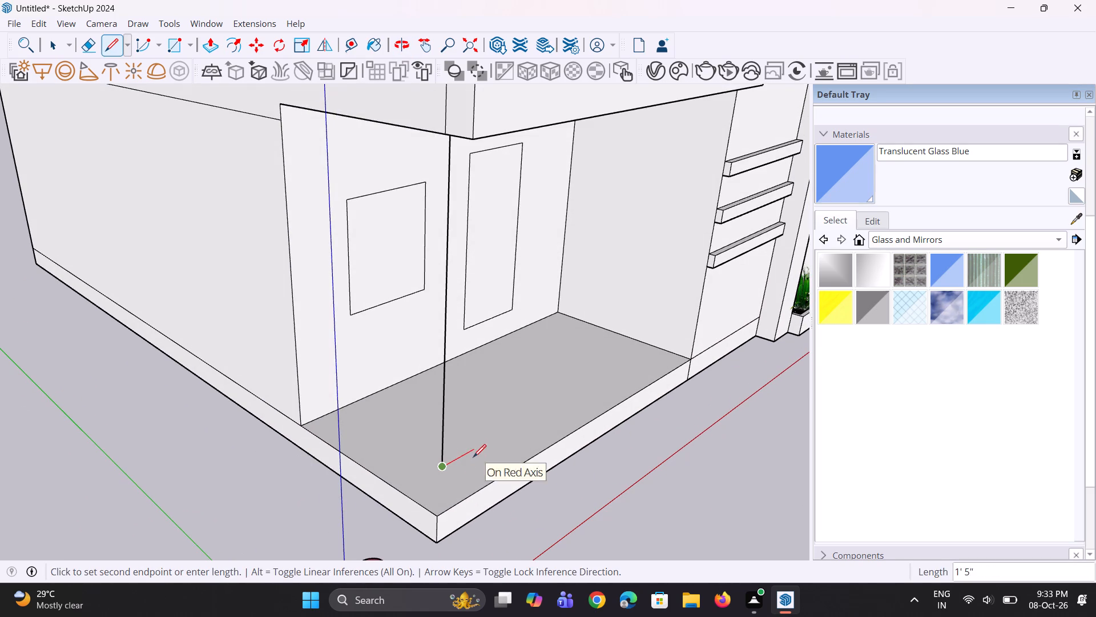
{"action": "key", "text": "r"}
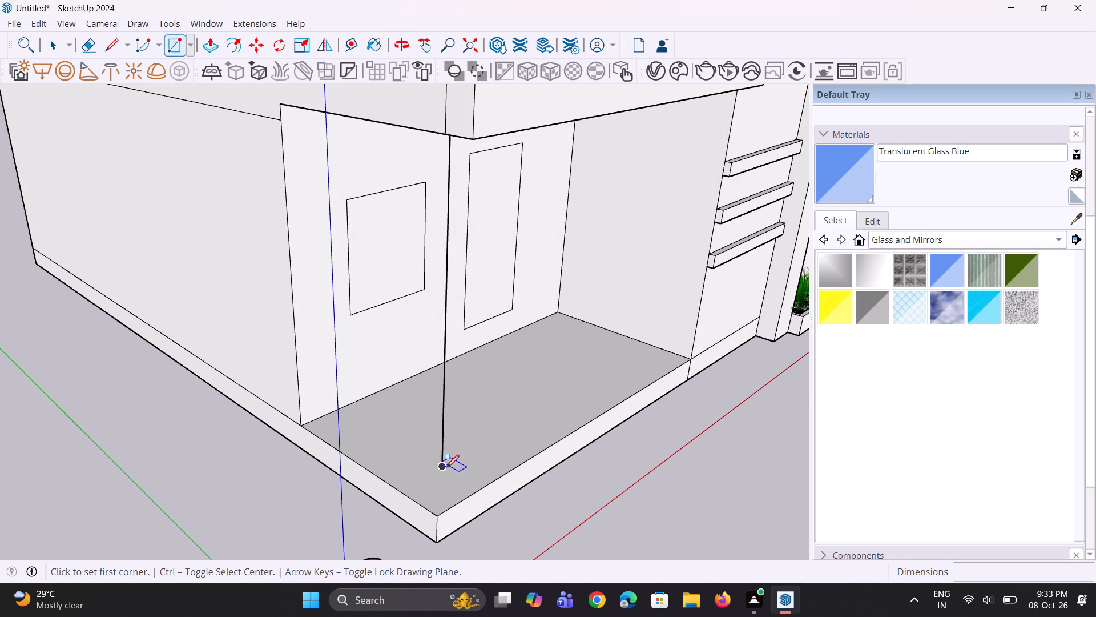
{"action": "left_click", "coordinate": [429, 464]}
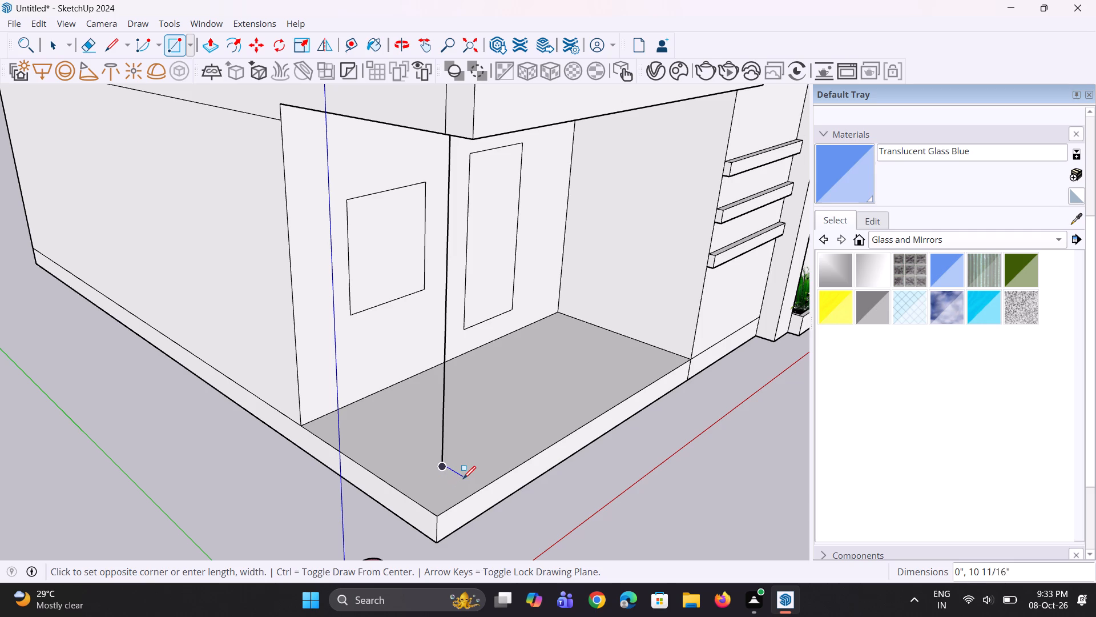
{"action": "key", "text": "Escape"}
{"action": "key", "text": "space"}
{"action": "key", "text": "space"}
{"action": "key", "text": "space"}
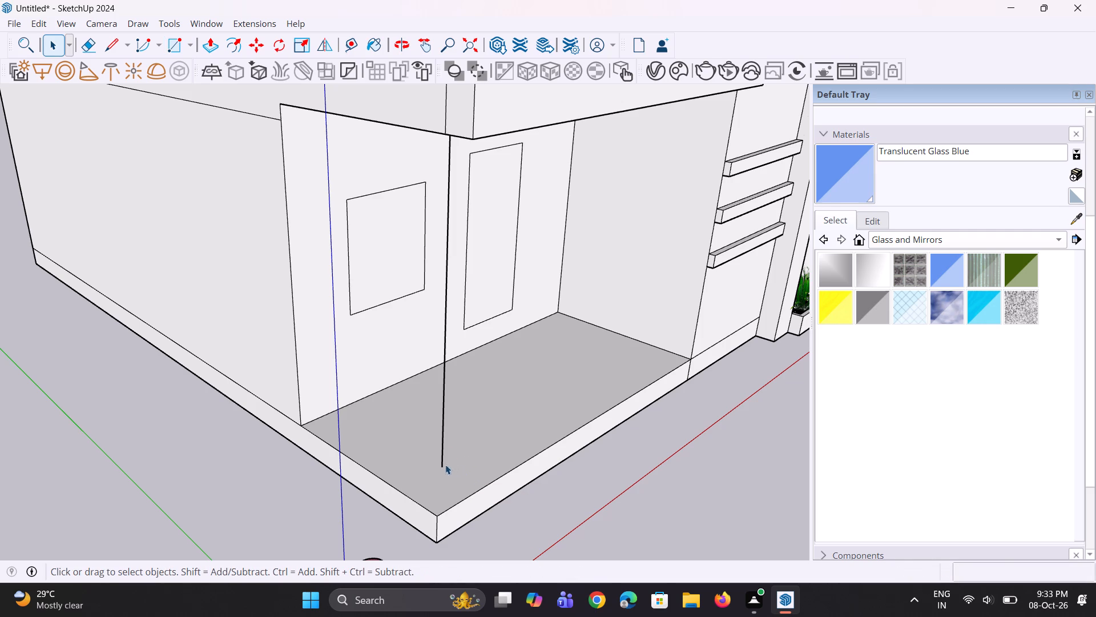
Draw a small column-base rectangle on the porch floor around the lower end of the vertical guide line.
{"action": "key", "text": "r"}
{"action": "scroll", "coordinate": [444, 464], "scroll_direction": "up", "scroll_amount": 4}
{"action": "left_click", "coordinate": [426, 459]}
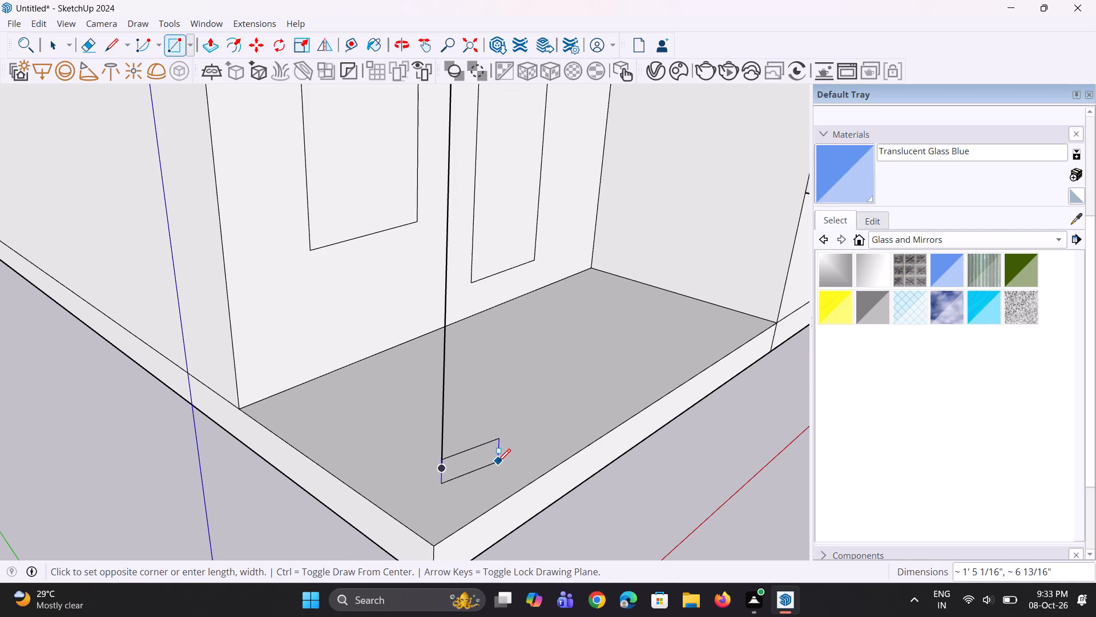
{"action": "key", "text": "Escape"}
{"action": "middle_click_drag", "start_coordinate": [483, 470], "coordinate": [384, 463]}
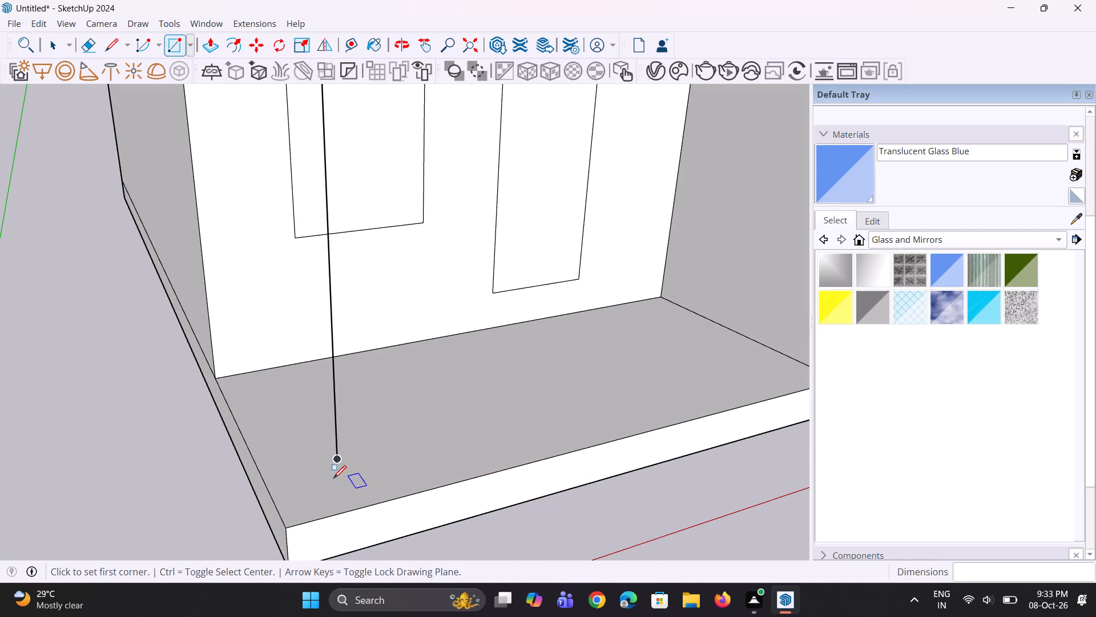
{"action": "left_click", "coordinate": [327, 483]}
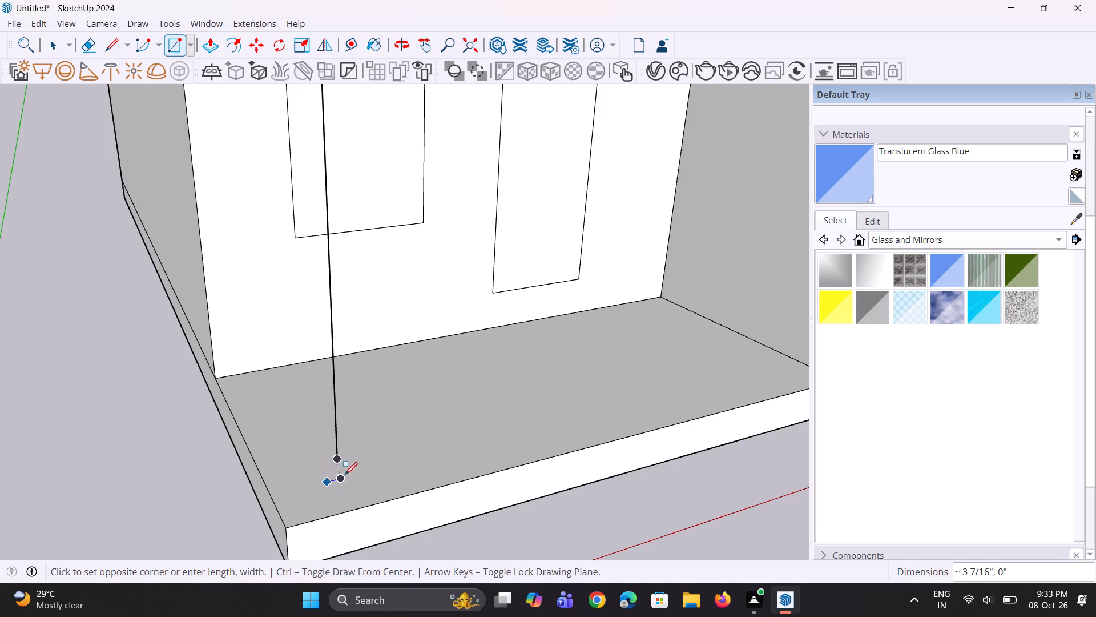
{"action": "left_click", "coordinate": [363, 432]}
{"action": "scroll", "coordinate": [353, 454], "scroll_direction": "up", "scroll_amount": 1}
{"action": "middle_click_drag", "start_coordinate": [353, 456], "coordinate": [405, 480]}
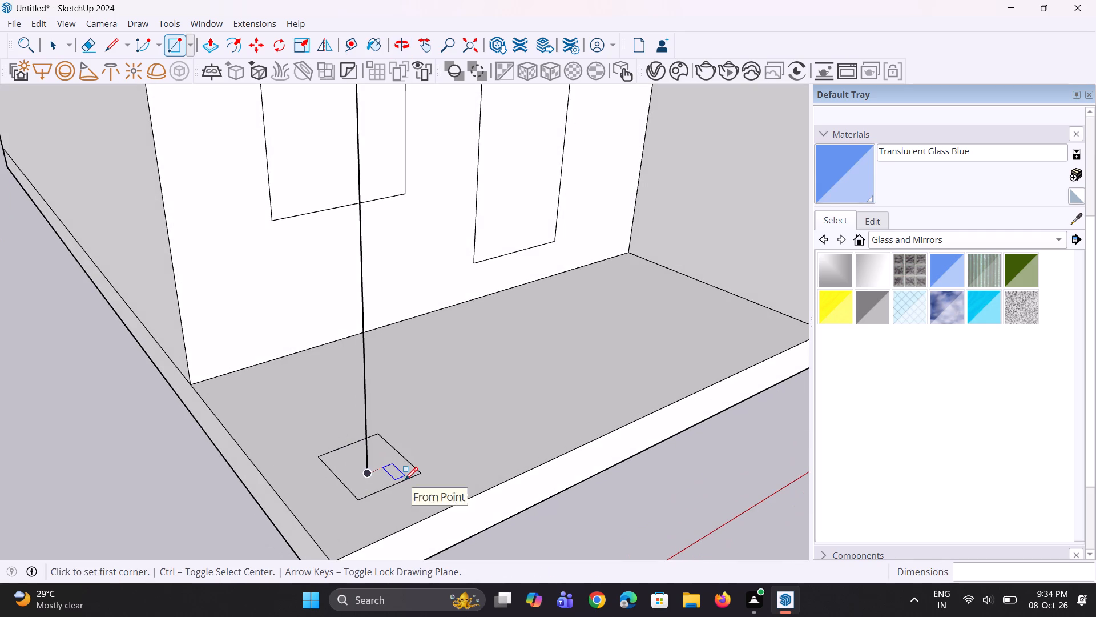
Delete the vertical guide line between the balcony underside and the porch floor.
{"action": "key", "text": "space"}
{"action": "key", "text": "space"}
{"action": "left_click", "coordinate": [366, 454]}
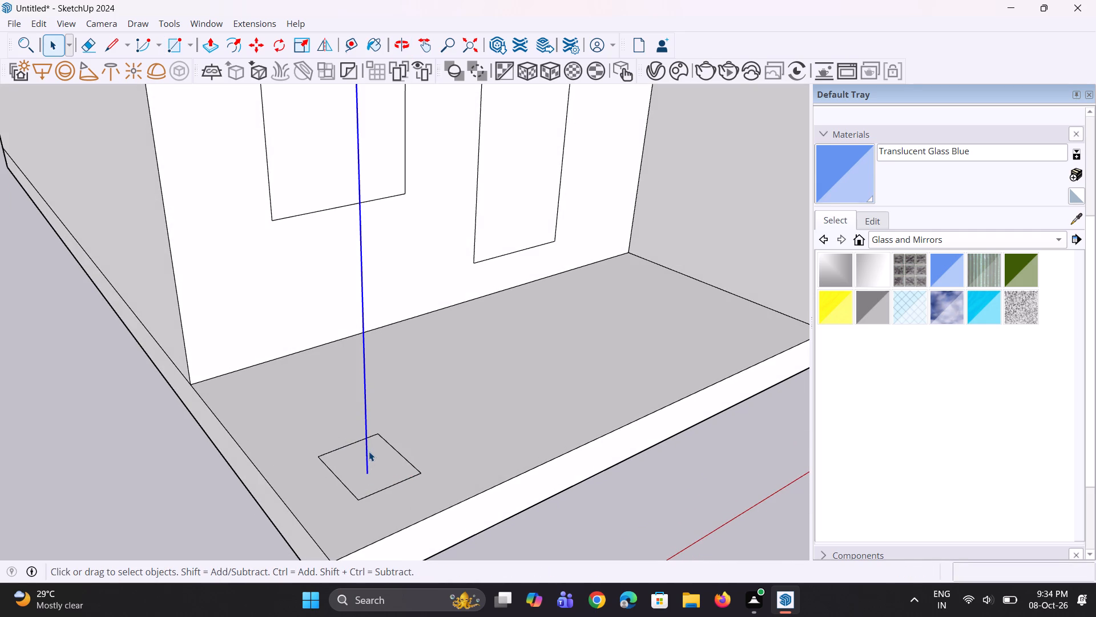
{"action": "key", "text": "Delete"}
Move the front edge of the column-base rectangle about 2 1/4" back toward the house wall.
{"action": "middle_click_drag", "start_coordinate": [372, 456], "coordinate": [345, 471]}
{"action": "left_click", "coordinate": [355, 496]}
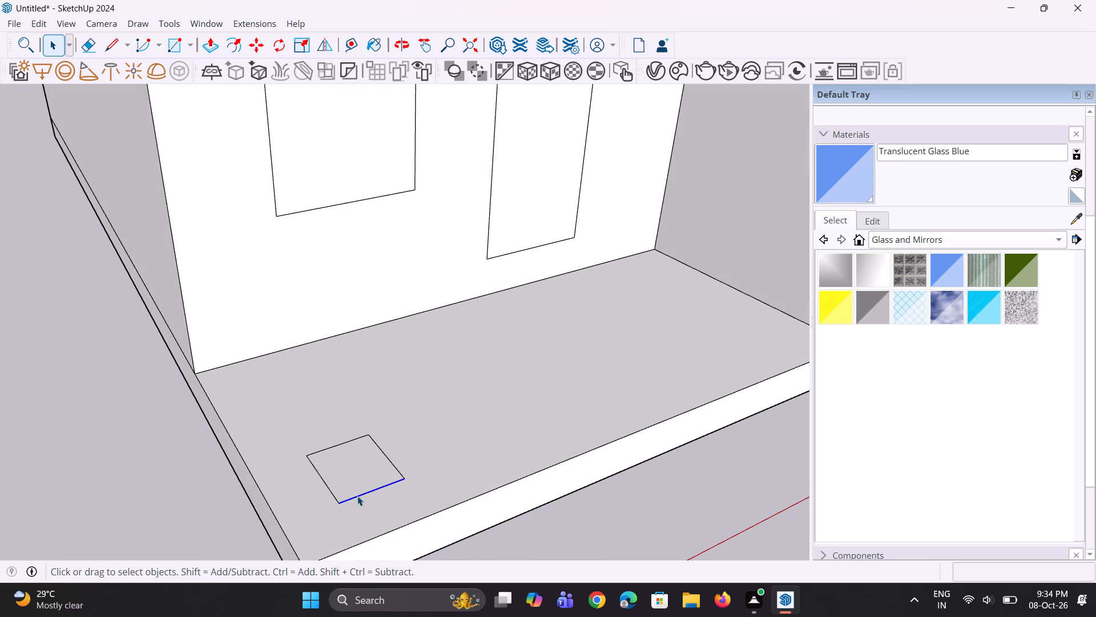
{"action": "scroll", "coordinate": [357, 496], "scroll_direction": "up", "scroll_amount": 5}
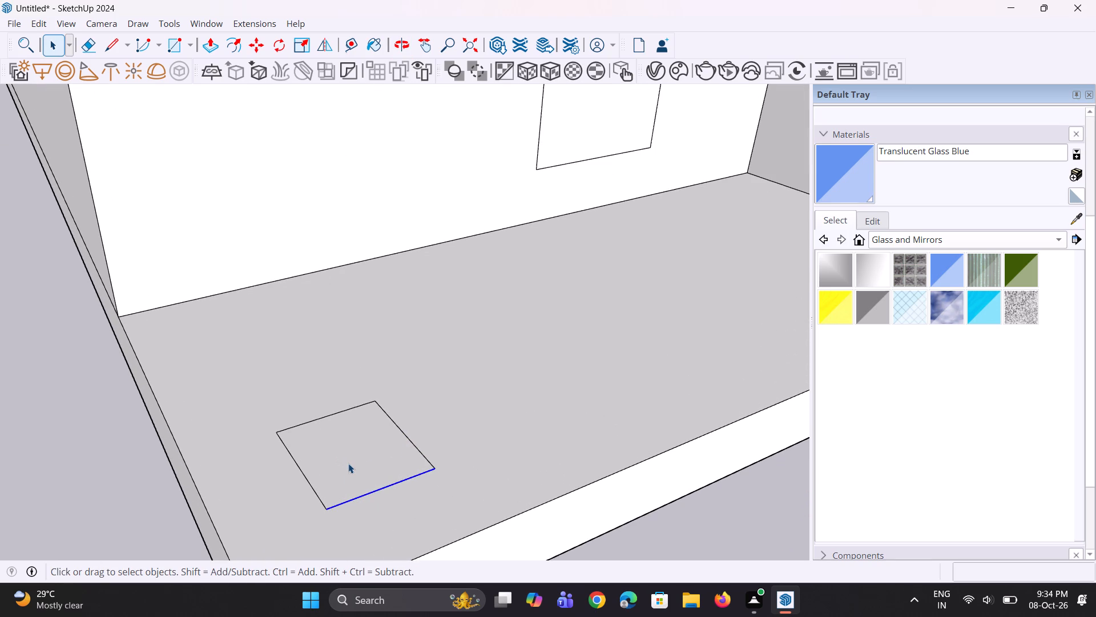
{"action": "key", "text": "m"}
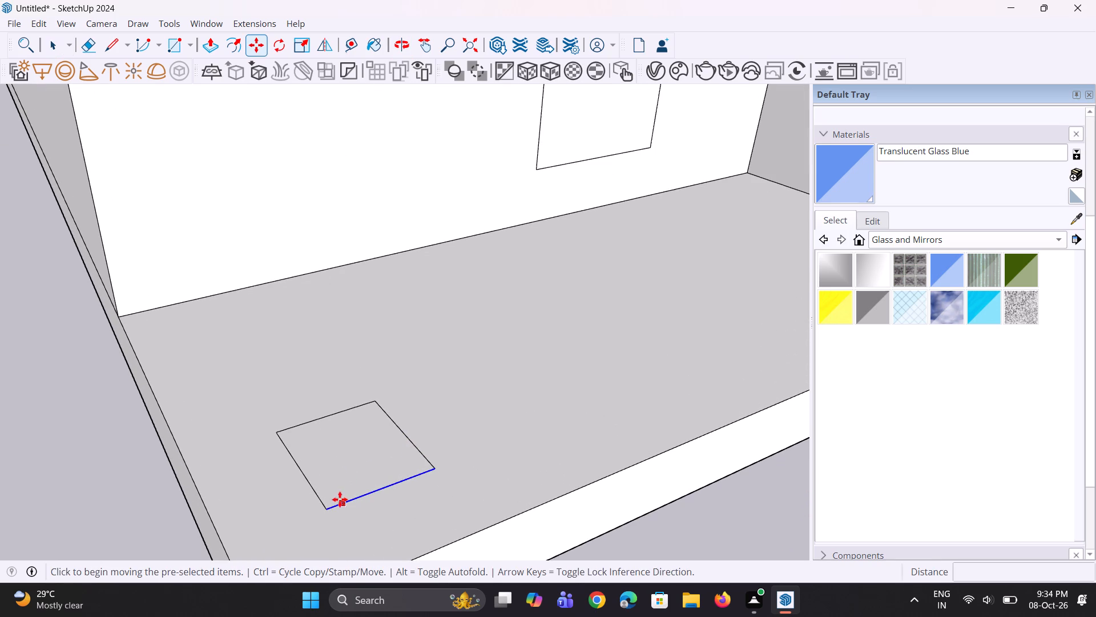
{"action": "left_click", "coordinate": [328, 504]}
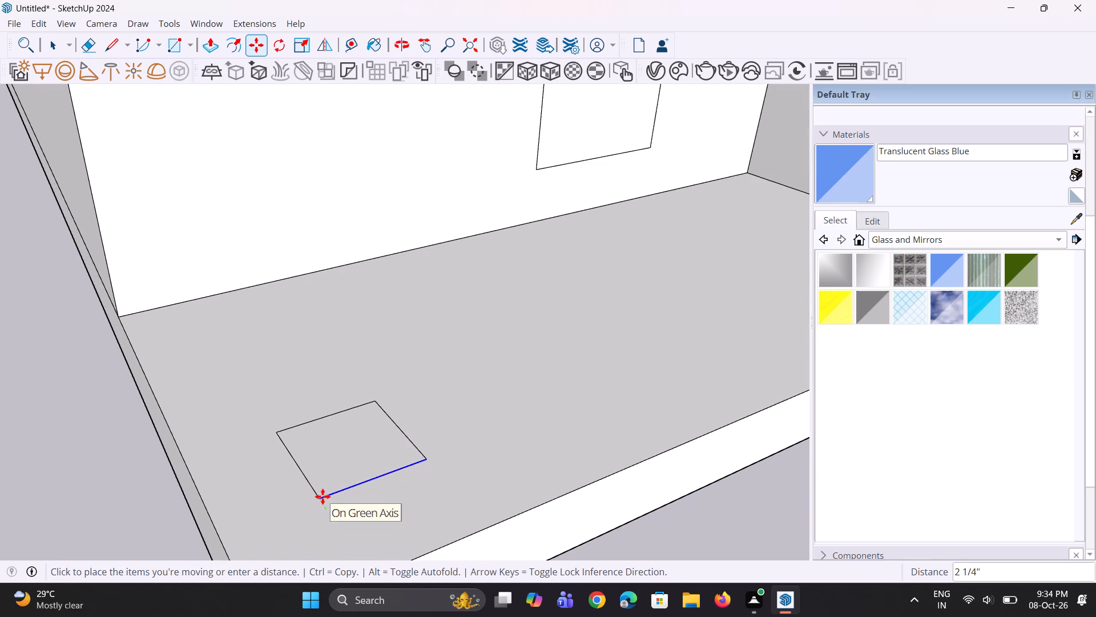
{"action": "left_click", "coordinate": [323, 496]}
{"action": "key", "text": "space"}
{"action": "key", "text": "space"}
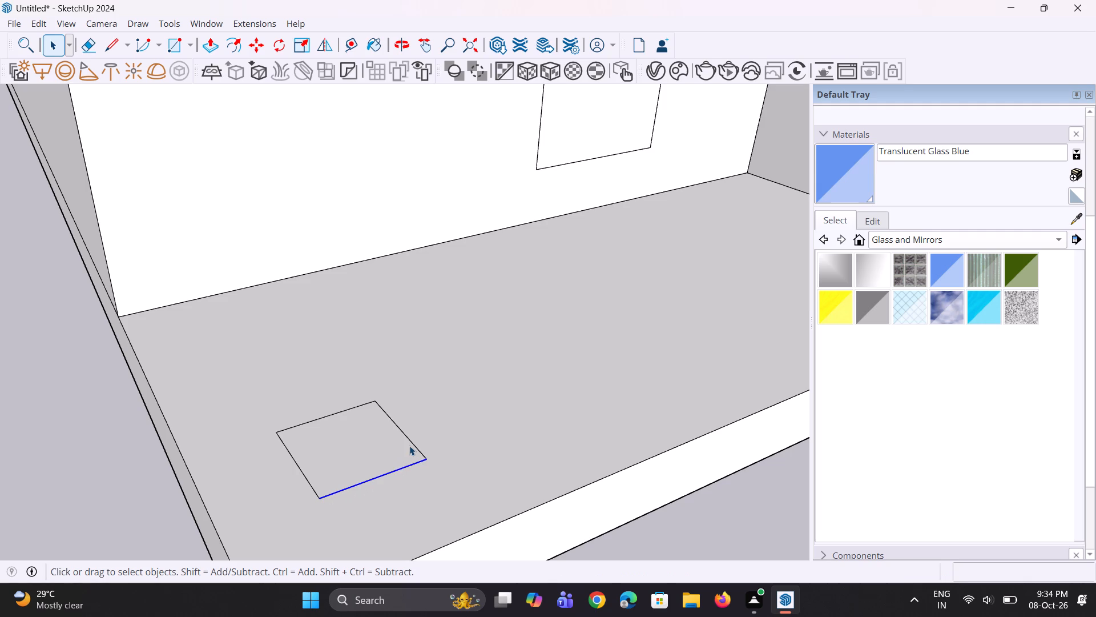
Narrow the column-base rectangle by moving its right side edge about 7 1/2" inward along the porch length.
{"action": "left_click", "coordinate": [413, 445]}
{"action": "scroll", "coordinate": [420, 464], "scroll_direction": "up", "scroll_amount": 2}
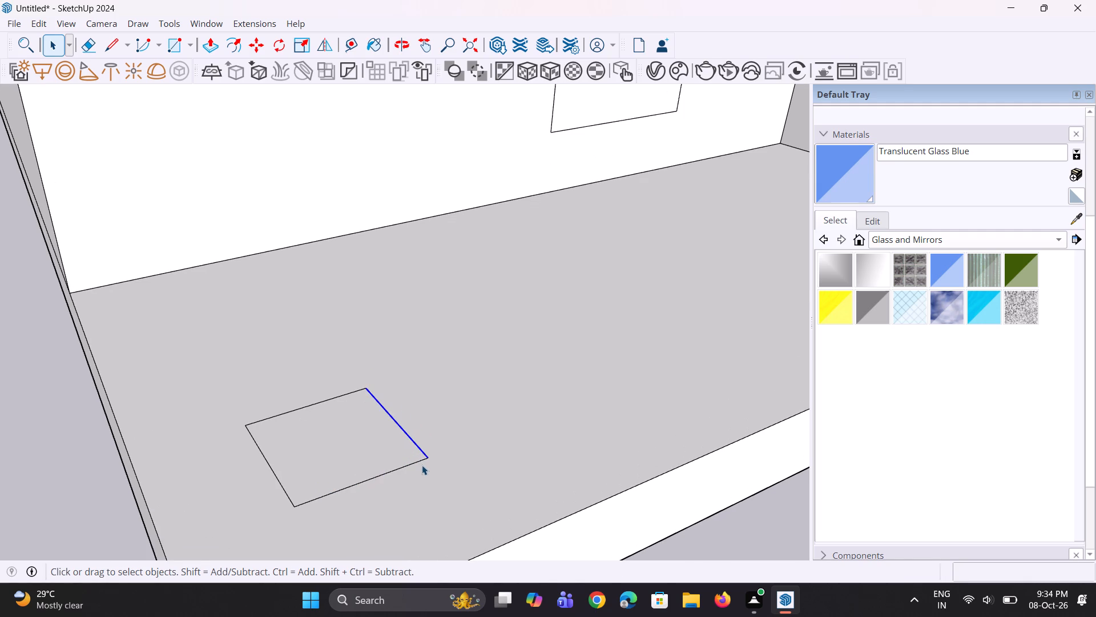
{"action": "key", "text": "m"}
{"action": "left_click", "coordinate": [428, 460]}
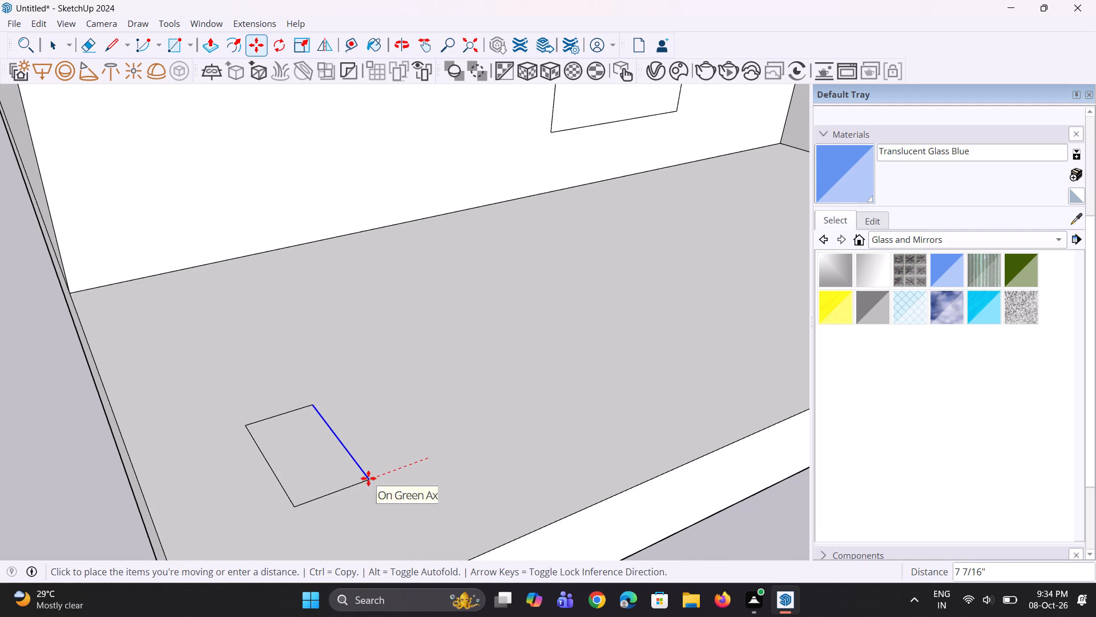
{"action": "left_click", "coordinate": [367, 478]}
{"action": "key", "text": "space"}
{"action": "key", "text": "space"}
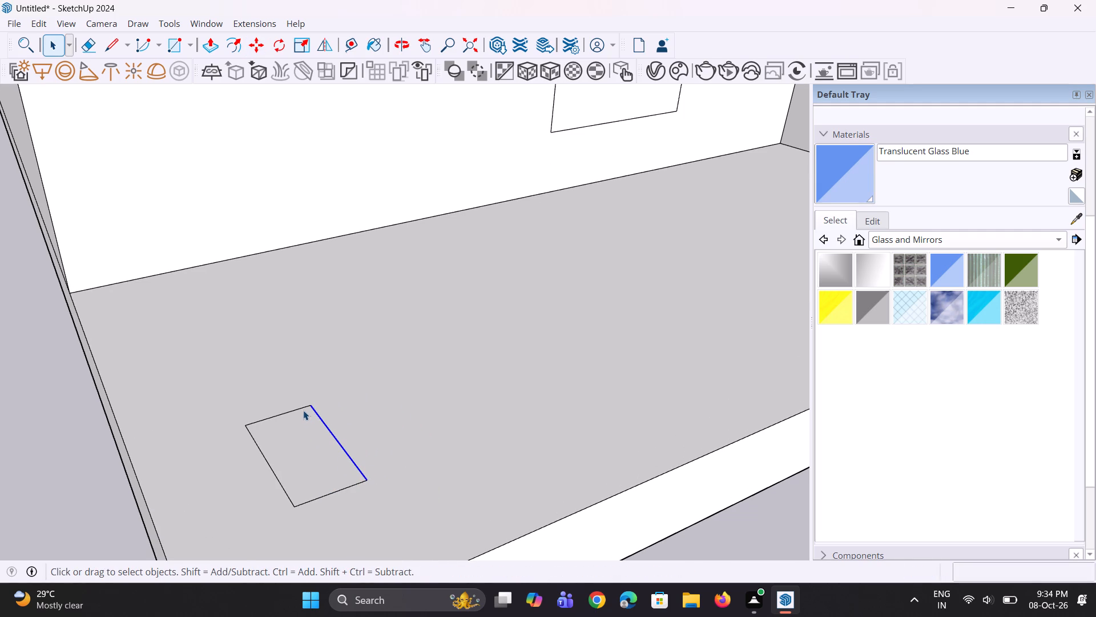
Shorten the column-base rectangle by moving its back edge, nearest the house wall, forward toward the porch front.
{"action": "left_click", "coordinate": [303, 410]}
{"action": "middle_click_drag", "start_coordinate": [226, 468], "coordinate": [348, 483]}
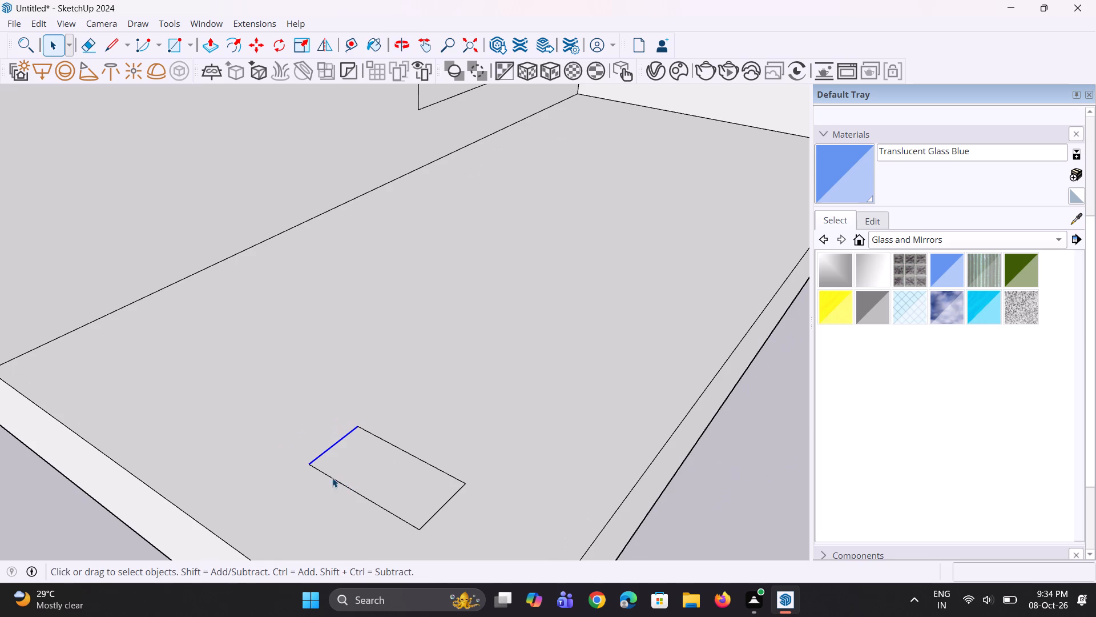
{"action": "key", "text": "m"}
{"action": "left_click", "coordinate": [310, 459]}
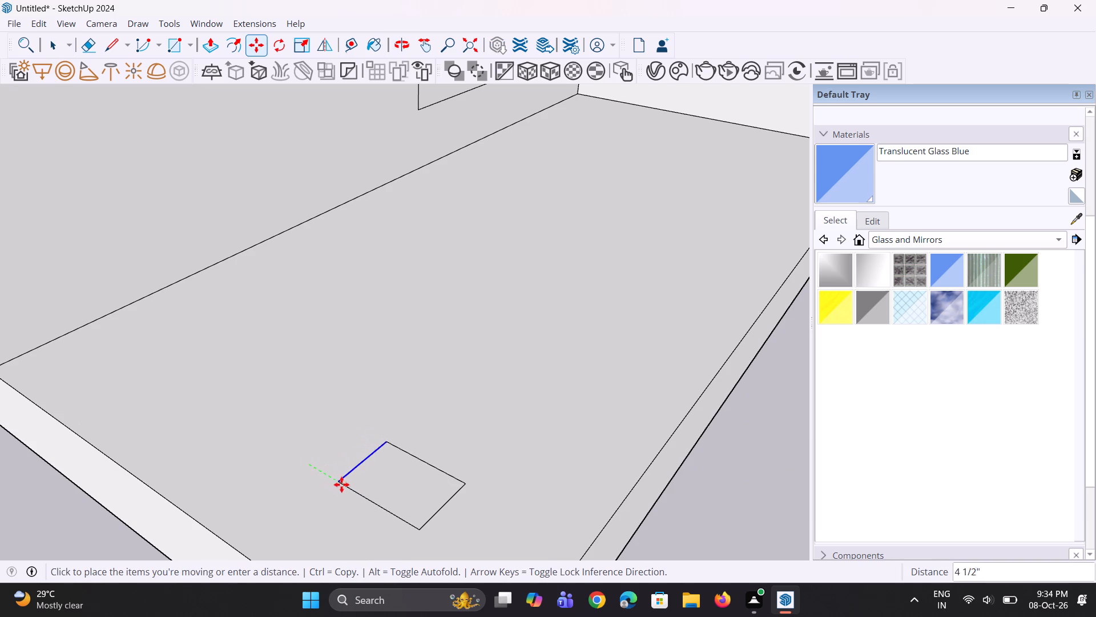
{"action": "left_click", "coordinate": [358, 498]}
{"action": "middle_click_drag", "start_coordinate": [374, 504], "coordinate": [348, 499]}
{"action": "scroll", "coordinate": [374, 504], "scroll_direction": "up", "scroll_amount": 1}
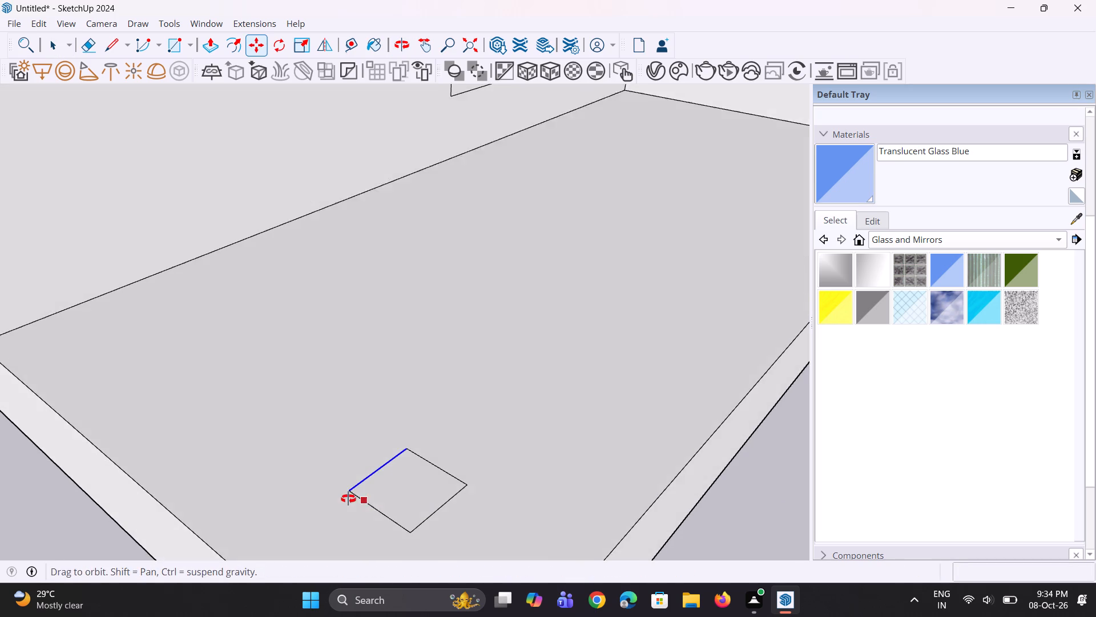
{"action": "middle_click_drag", "start_coordinate": [348, 499], "coordinate": [344, 497]}
{"action": "key", "text": "space"}
{"action": "key", "text": "space"}
Move the left side edge of the column-base rectangle about 1 5/8" inward to narrow it further.
{"action": "left_click", "coordinate": [374, 511]}
{"action": "scroll", "coordinate": [465, 553], "scroll_direction": "up", "scroll_amount": 2}
{"action": "key", "text": "m"}
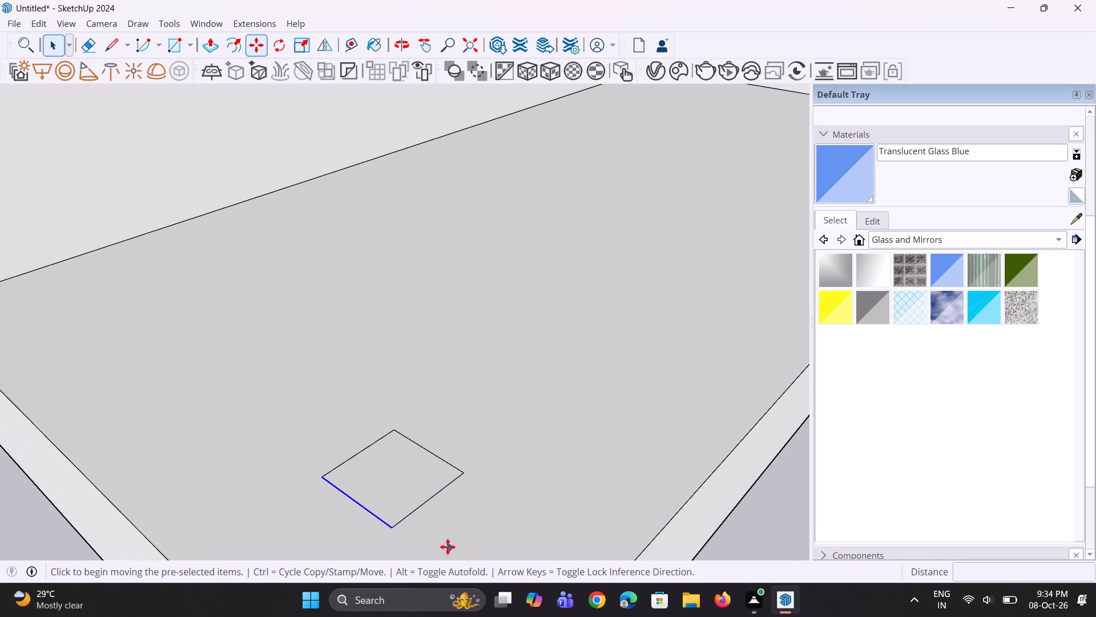
{"action": "left_click", "coordinate": [392, 528]}
{"action": "left_click", "coordinate": [408, 517]}
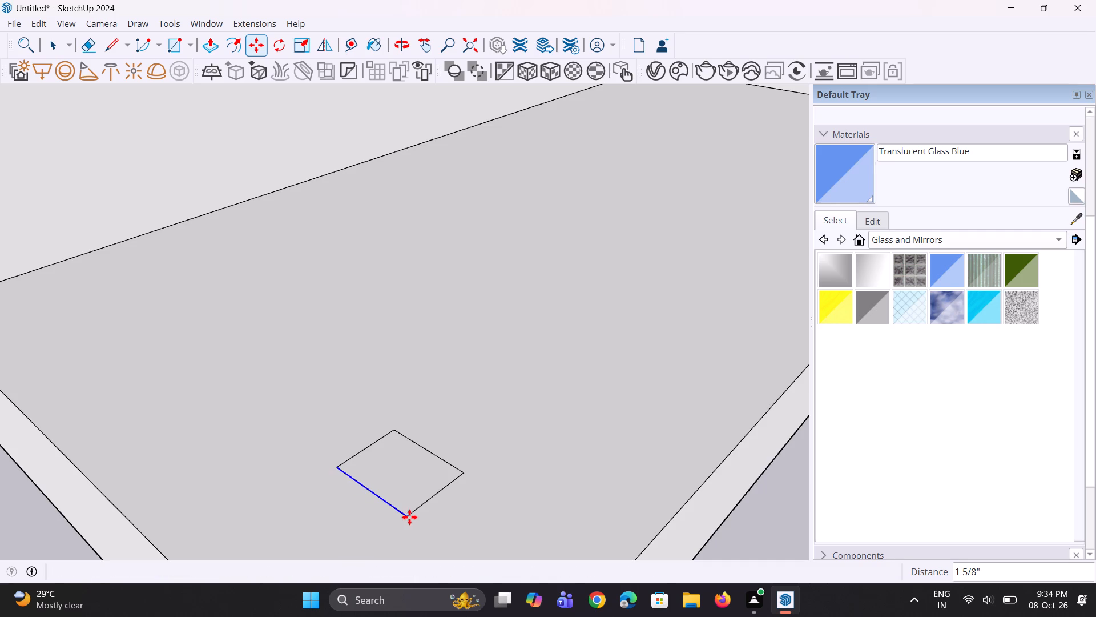
{"action": "scroll", "coordinate": [421, 519], "scroll_direction": "down", "scroll_amount": 4}
{"action": "middle_click_drag", "start_coordinate": [419, 511], "coordinate": [337, 478]}
{"action": "key", "text": "space"}
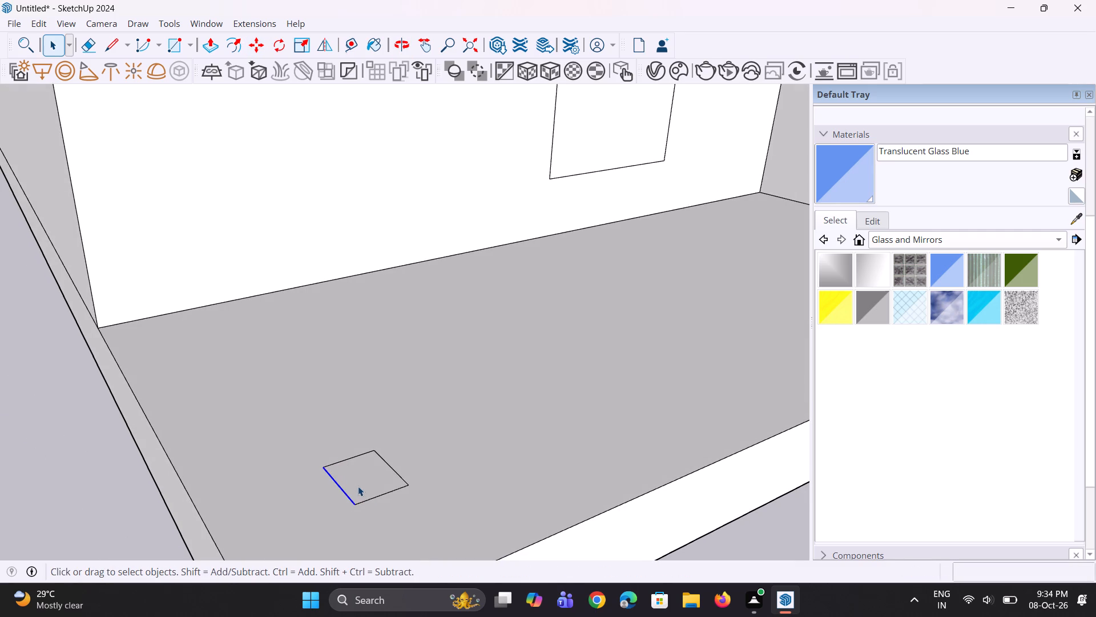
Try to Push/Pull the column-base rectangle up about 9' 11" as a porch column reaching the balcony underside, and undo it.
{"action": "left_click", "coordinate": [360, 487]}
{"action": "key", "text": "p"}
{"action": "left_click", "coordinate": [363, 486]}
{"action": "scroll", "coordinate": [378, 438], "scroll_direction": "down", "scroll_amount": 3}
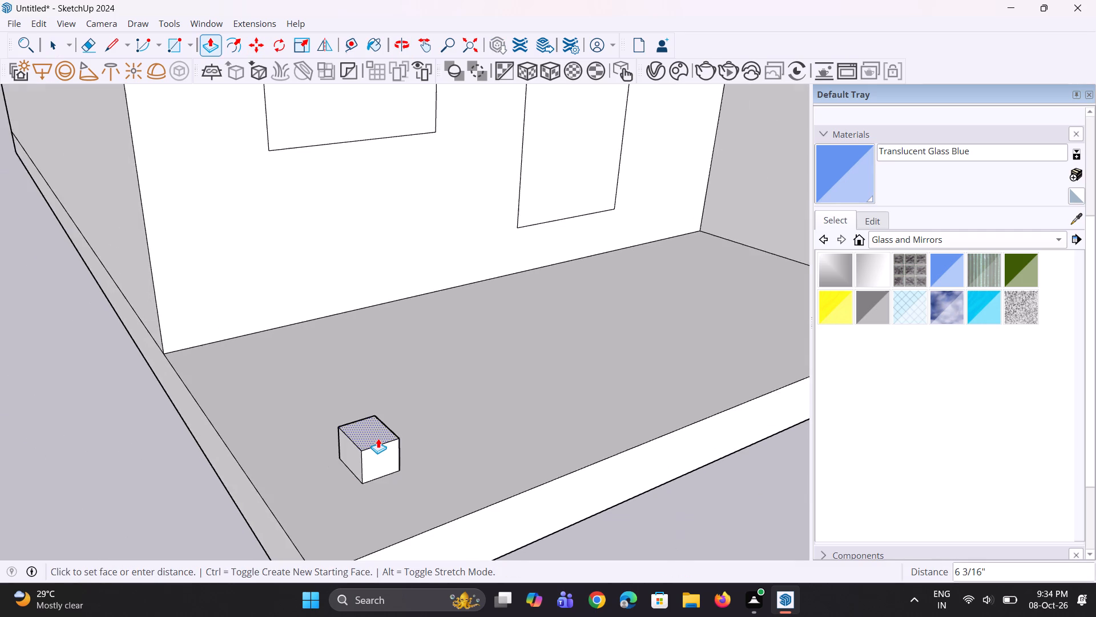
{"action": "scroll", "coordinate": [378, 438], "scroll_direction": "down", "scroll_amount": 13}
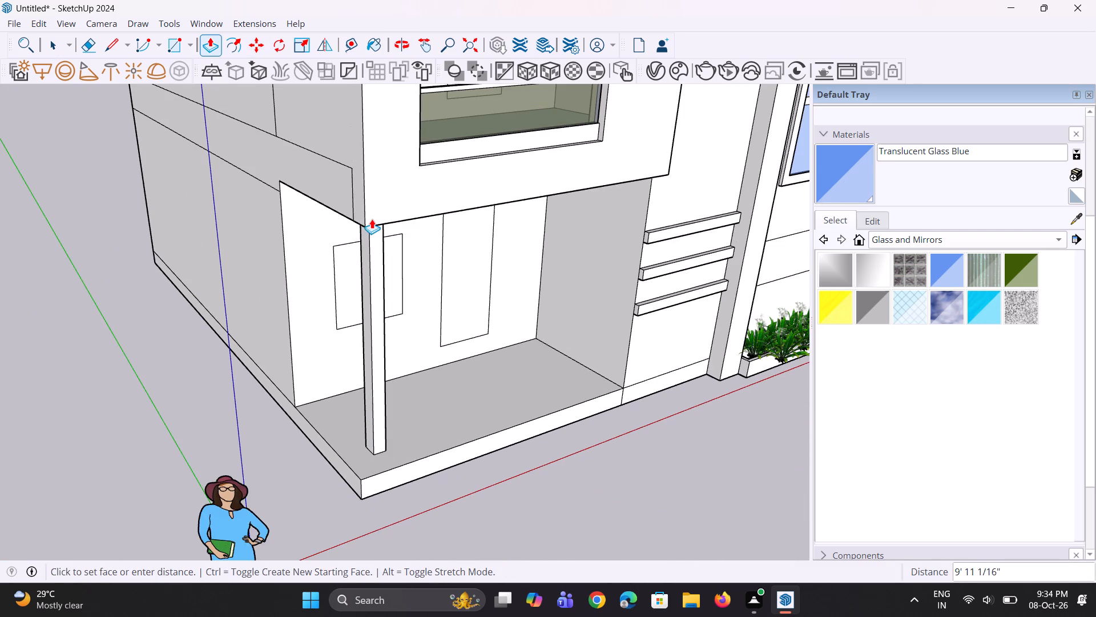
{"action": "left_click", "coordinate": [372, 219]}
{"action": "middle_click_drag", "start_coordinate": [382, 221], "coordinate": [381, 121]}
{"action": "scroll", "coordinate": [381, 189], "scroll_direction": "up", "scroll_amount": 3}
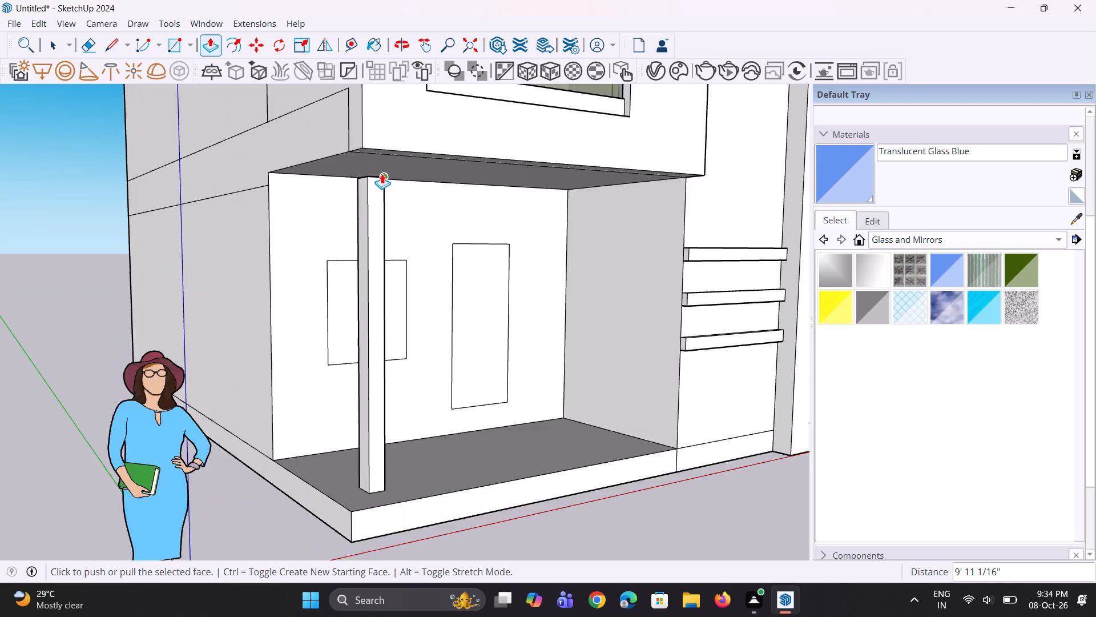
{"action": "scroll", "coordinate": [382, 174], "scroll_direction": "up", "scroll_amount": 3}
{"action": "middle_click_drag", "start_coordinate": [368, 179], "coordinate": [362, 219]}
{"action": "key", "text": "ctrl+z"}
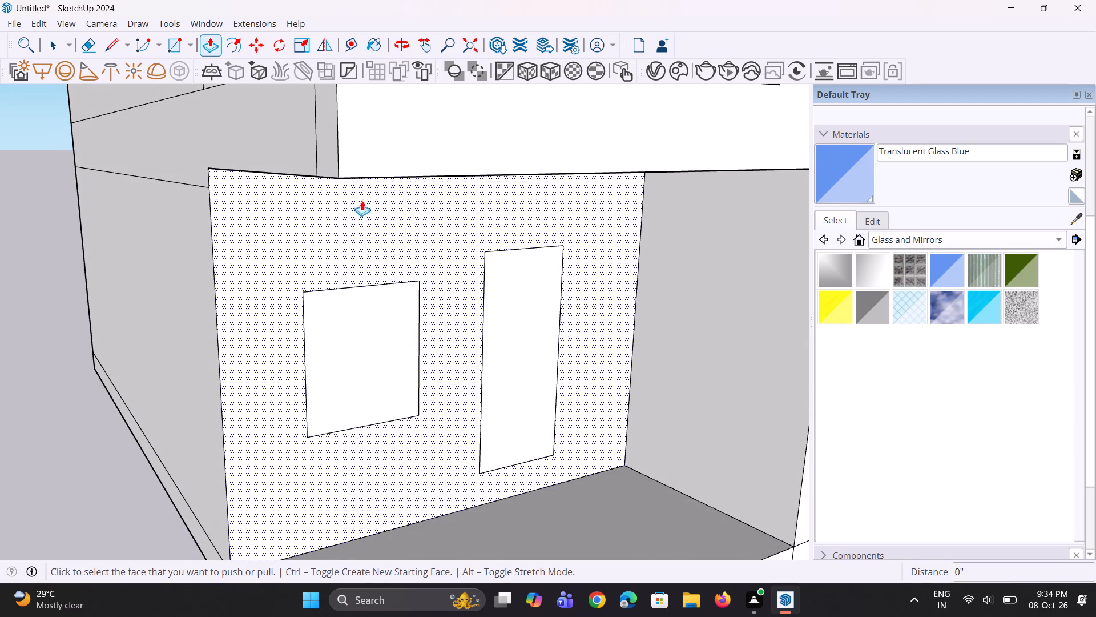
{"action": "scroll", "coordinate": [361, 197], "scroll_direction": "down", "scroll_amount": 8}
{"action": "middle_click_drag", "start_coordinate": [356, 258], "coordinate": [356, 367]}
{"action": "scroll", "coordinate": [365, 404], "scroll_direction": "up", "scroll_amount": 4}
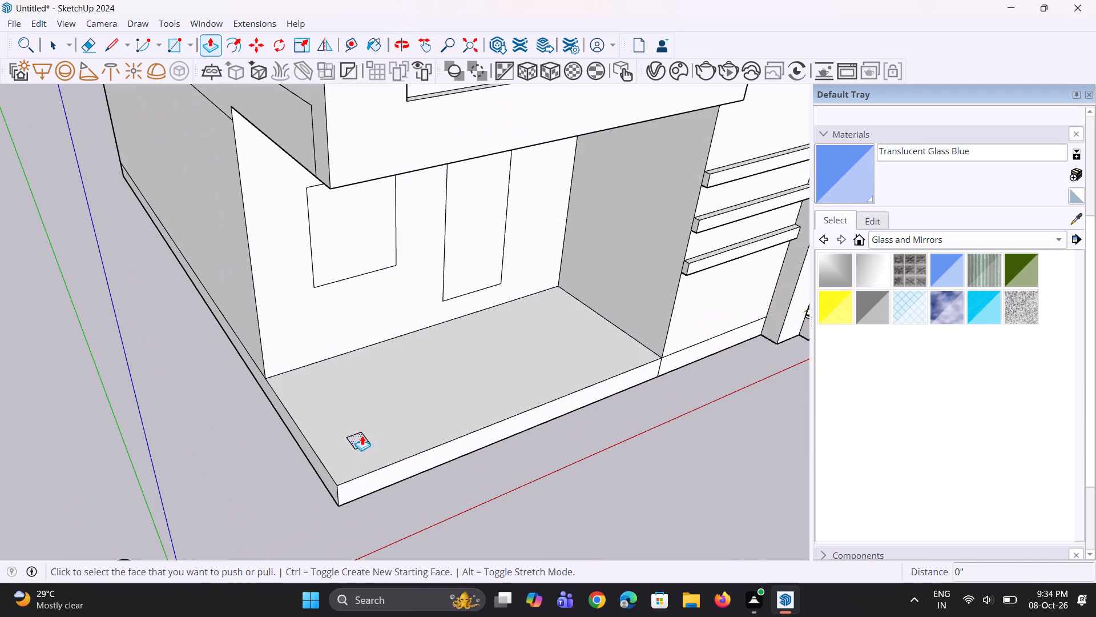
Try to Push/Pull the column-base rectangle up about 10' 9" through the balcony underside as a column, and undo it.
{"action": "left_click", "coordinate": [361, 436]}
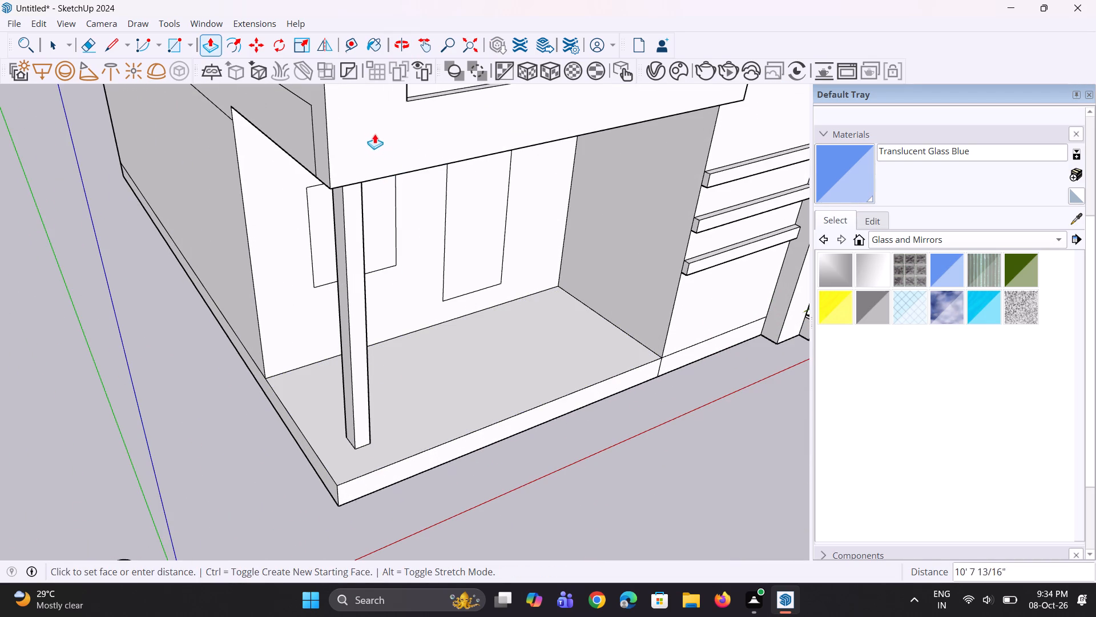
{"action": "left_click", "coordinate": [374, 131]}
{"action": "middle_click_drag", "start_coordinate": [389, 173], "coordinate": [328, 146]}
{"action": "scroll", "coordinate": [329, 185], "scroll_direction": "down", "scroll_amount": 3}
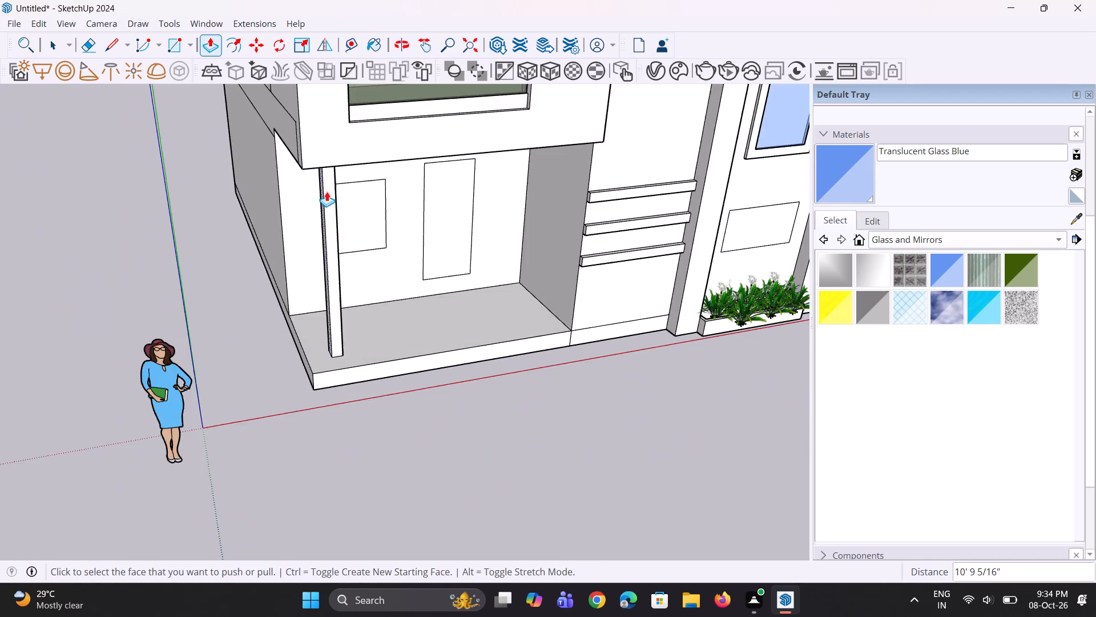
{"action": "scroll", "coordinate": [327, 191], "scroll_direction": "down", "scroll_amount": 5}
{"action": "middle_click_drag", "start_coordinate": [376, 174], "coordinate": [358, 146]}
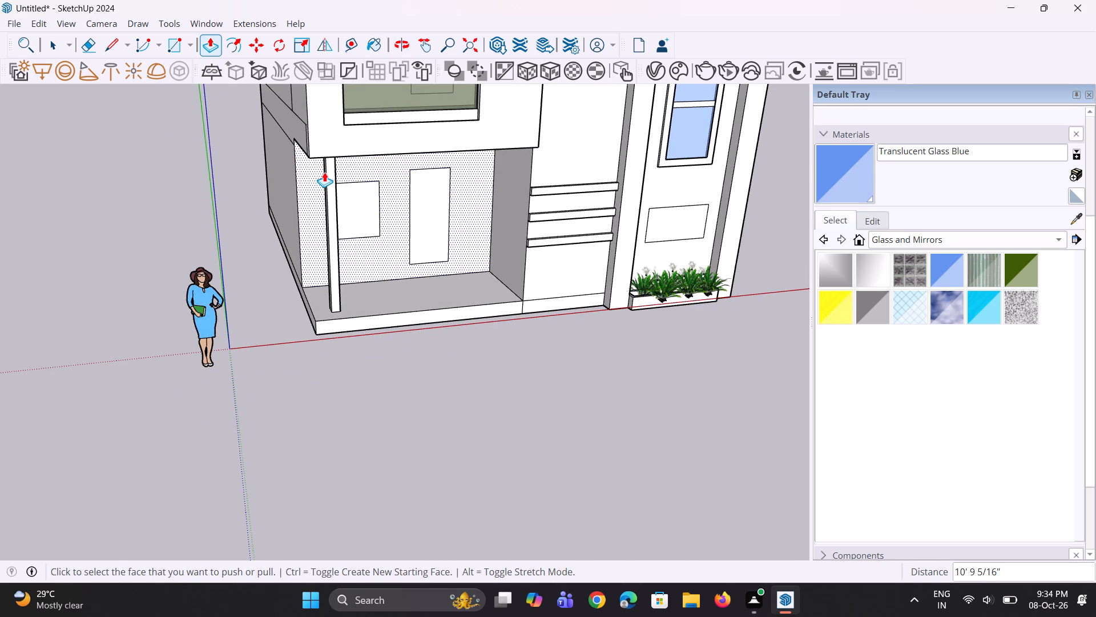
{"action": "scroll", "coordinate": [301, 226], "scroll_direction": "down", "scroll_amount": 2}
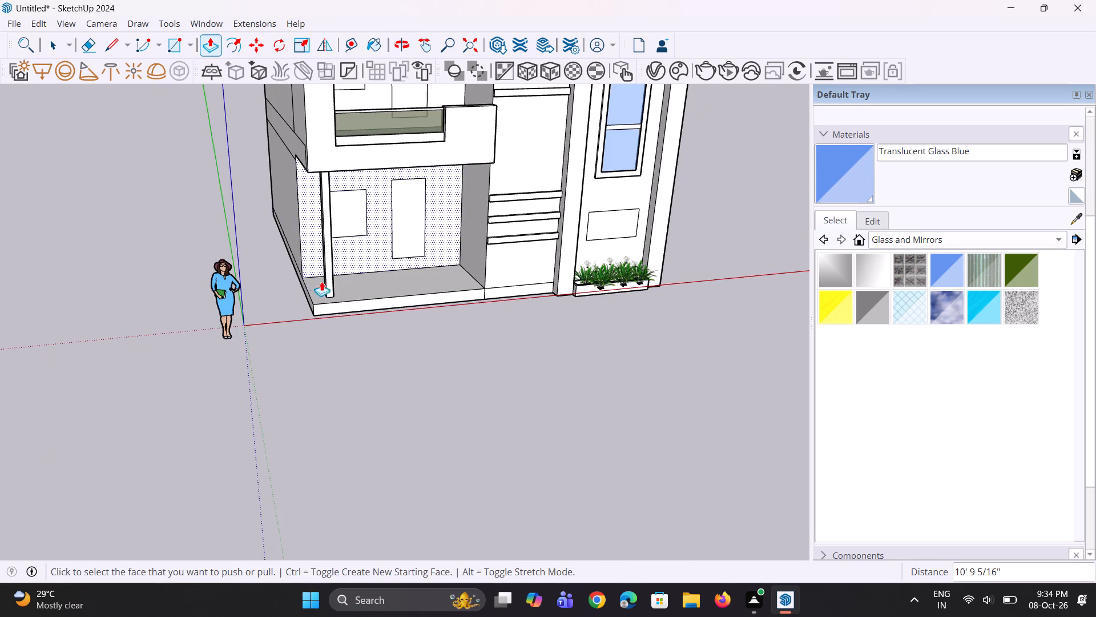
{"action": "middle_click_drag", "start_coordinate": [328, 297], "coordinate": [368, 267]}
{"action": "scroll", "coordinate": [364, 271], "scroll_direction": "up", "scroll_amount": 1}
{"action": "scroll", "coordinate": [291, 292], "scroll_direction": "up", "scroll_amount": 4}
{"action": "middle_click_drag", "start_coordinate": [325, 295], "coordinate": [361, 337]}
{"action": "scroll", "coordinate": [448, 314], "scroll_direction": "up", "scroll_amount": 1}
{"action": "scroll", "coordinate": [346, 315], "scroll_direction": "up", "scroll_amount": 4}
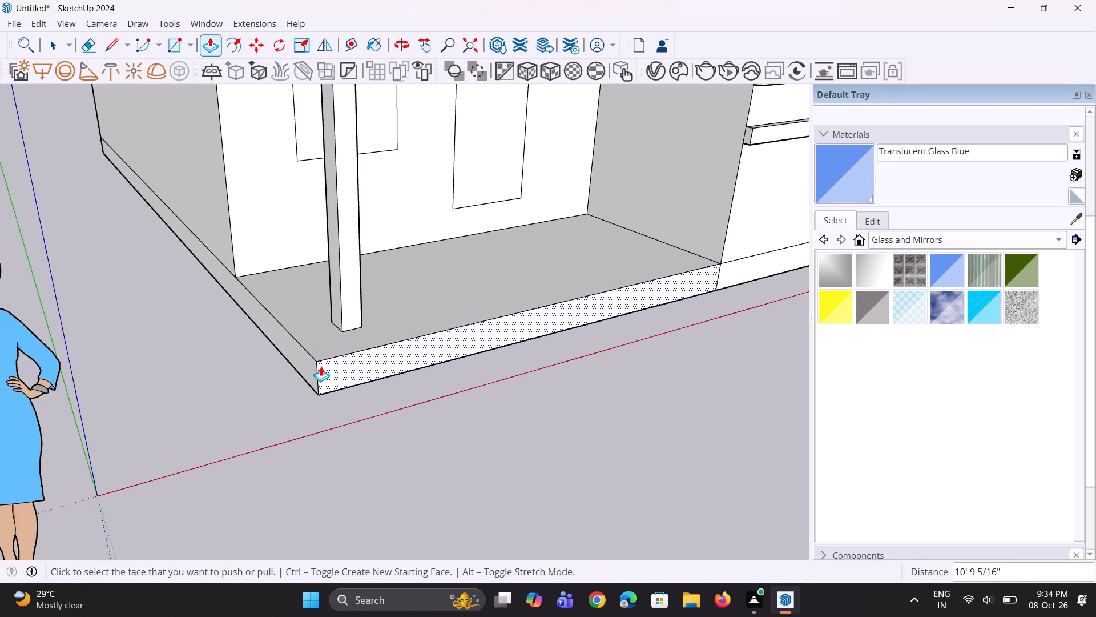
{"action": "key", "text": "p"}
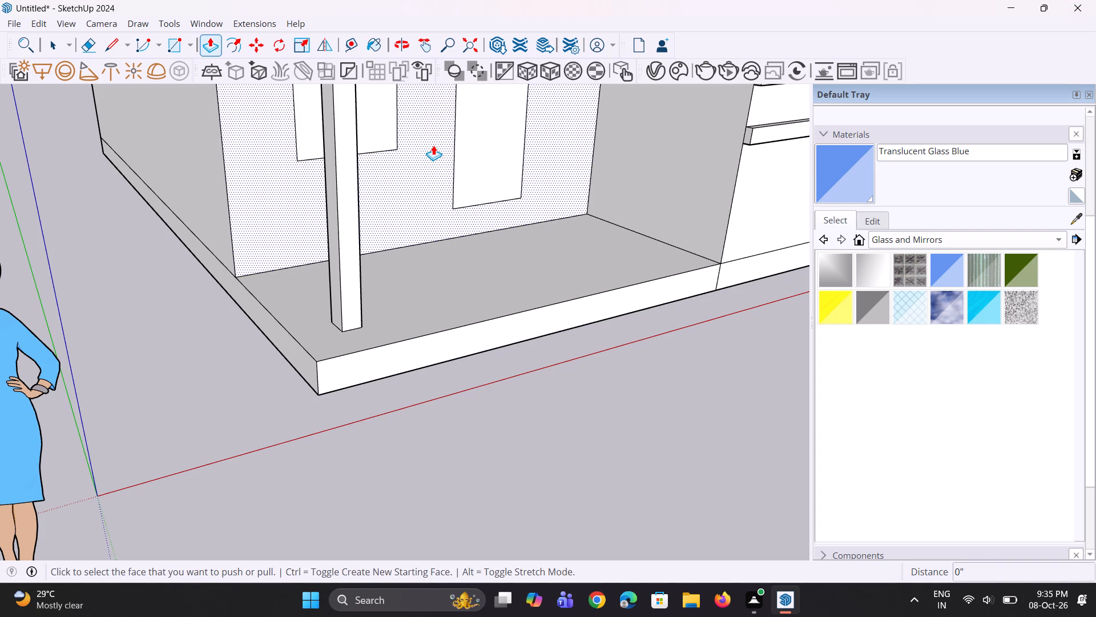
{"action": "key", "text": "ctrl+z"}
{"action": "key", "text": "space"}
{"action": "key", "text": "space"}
Copy the porch floor's outer side edge a short distance inward along the front edge to outline a narrow wall strip.
{"action": "middle_click_drag", "start_coordinate": [329, 314], "coordinate": [324, 317]}
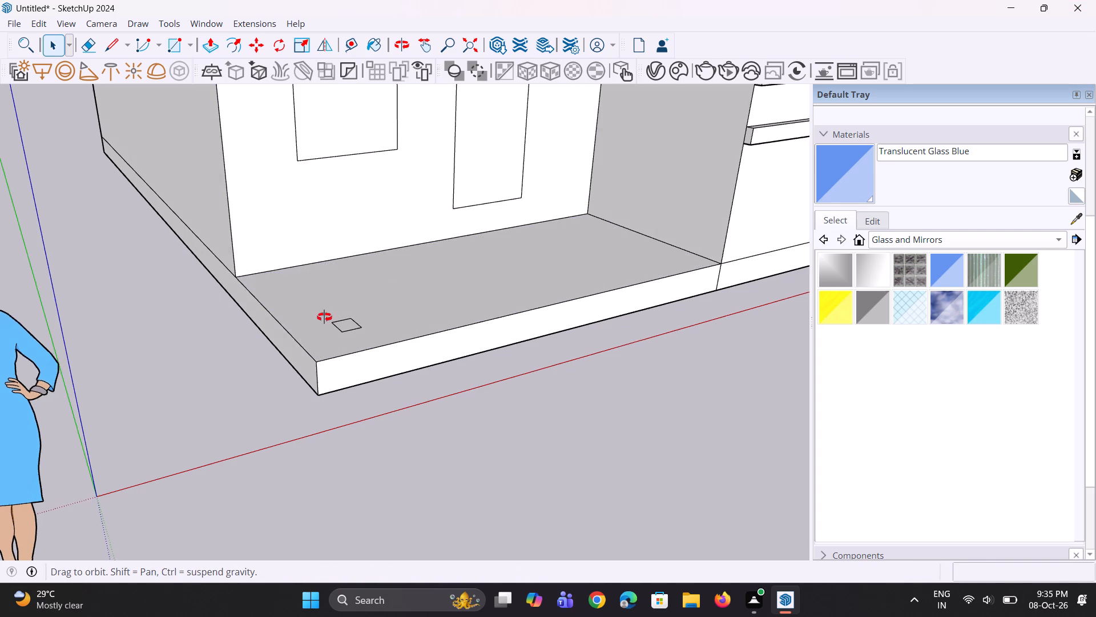
{"action": "middle_click_drag", "start_coordinate": [324, 317], "coordinate": [266, 320]}
{"action": "middle_click", "coordinate": [274, 303]}
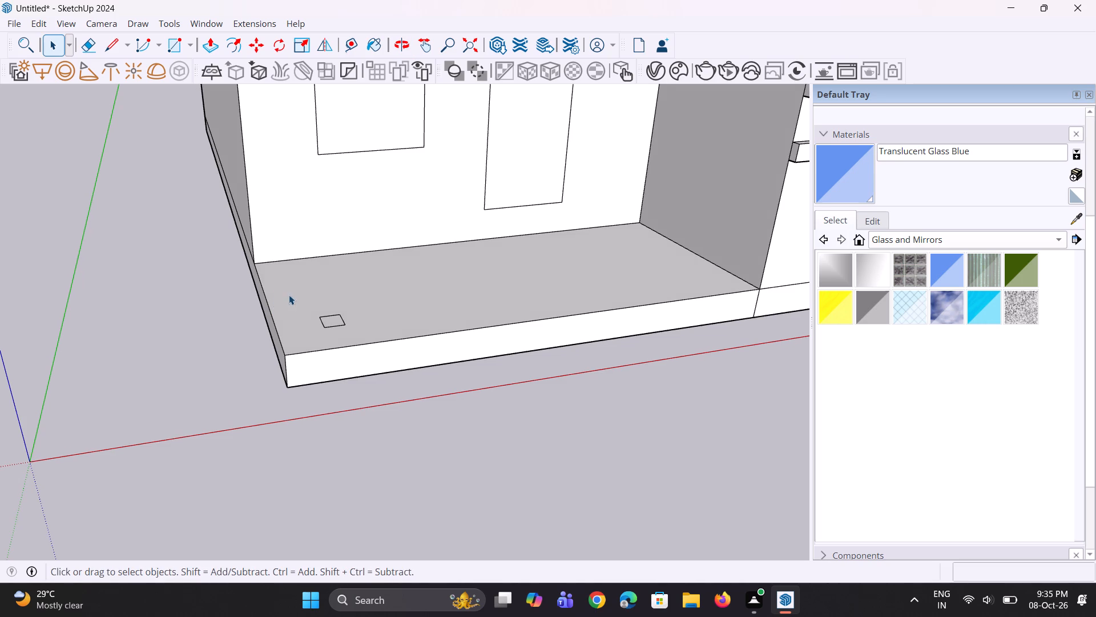
{"action": "middle_click_drag", "start_coordinate": [289, 295], "coordinate": [264, 305]}
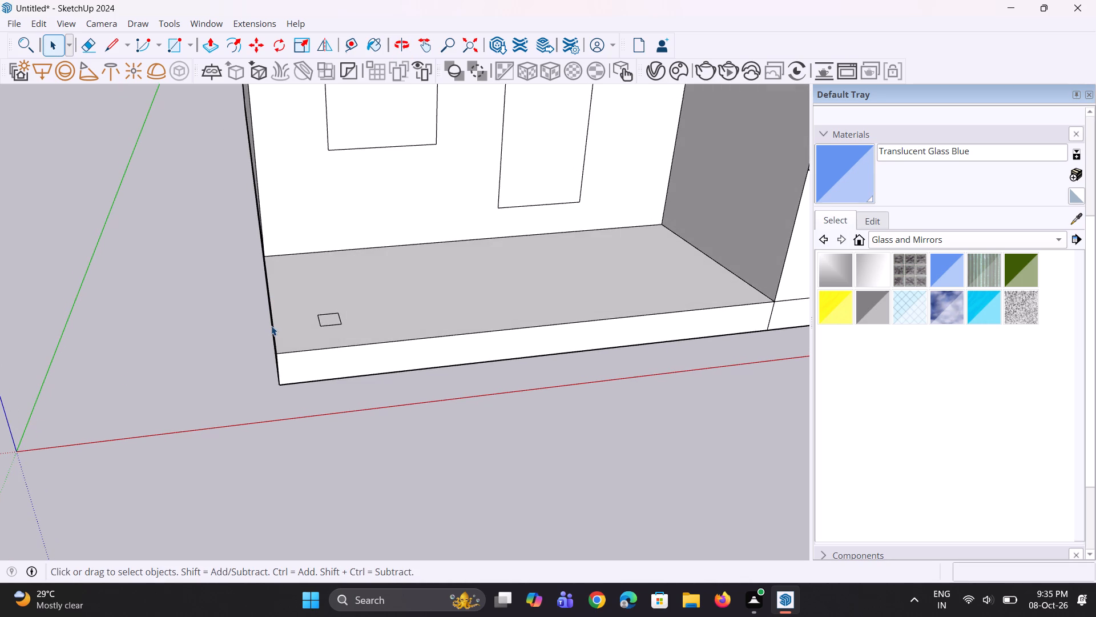
{"action": "left_click", "coordinate": [274, 326]}
{"action": "scroll", "coordinate": [273, 355], "scroll_direction": "up", "scroll_amount": 3}
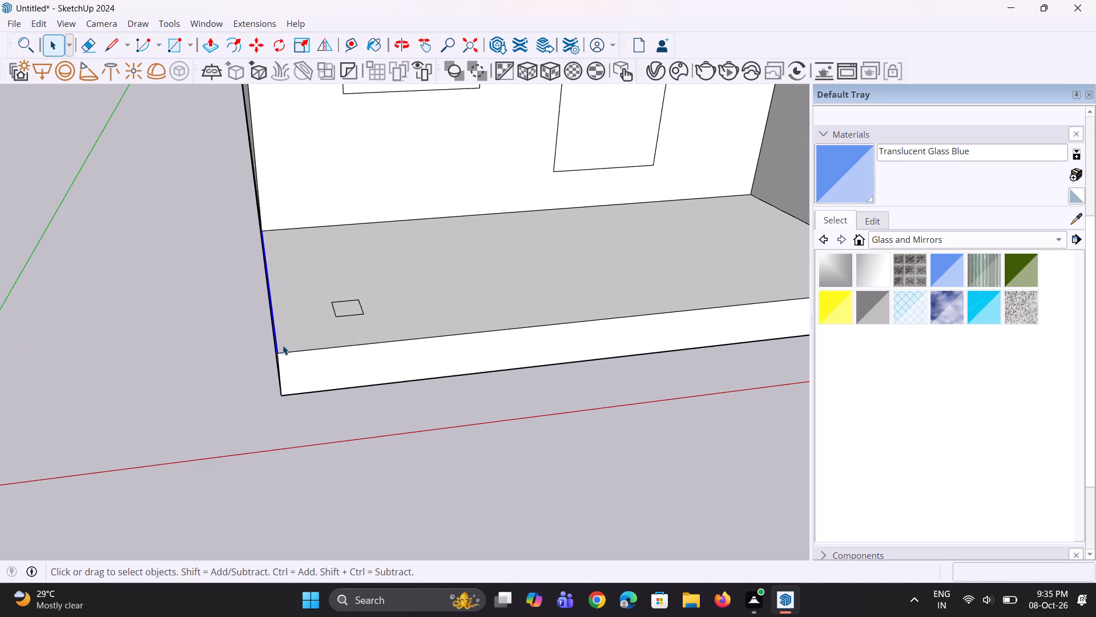
{"action": "key", "text": "m"}
{"action": "left_click", "coordinate": [278, 356]}
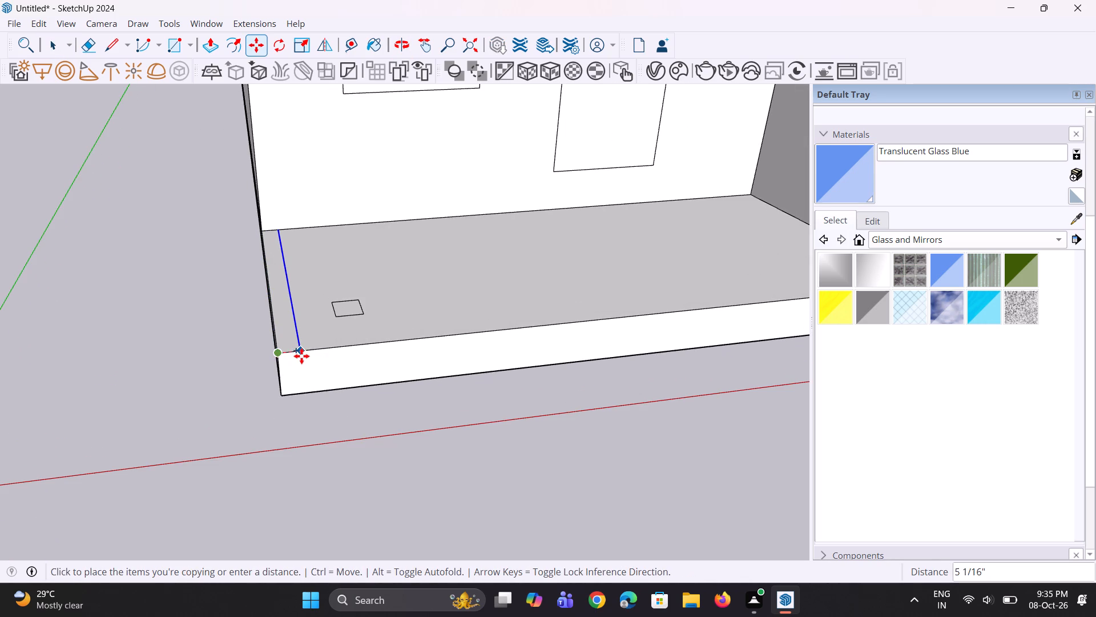
{"action": "left_click", "coordinate": [307, 354]}
{"action": "middle_click_drag", "start_coordinate": [316, 354], "coordinate": [378, 332]}
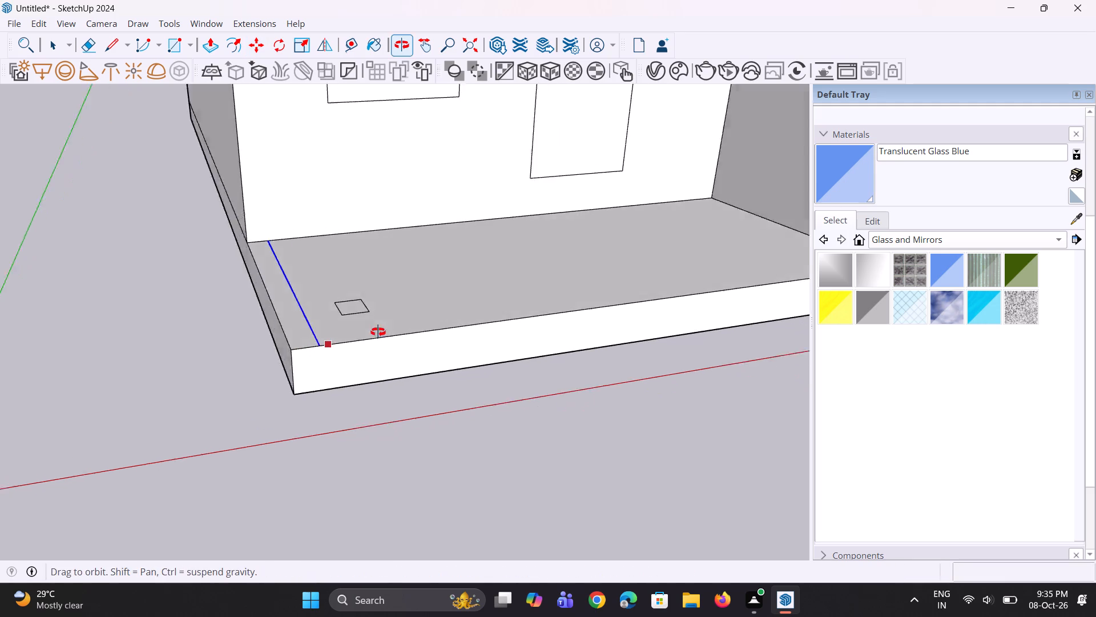
{"action": "middle_click_drag", "start_coordinate": [378, 332], "coordinate": [403, 335]}
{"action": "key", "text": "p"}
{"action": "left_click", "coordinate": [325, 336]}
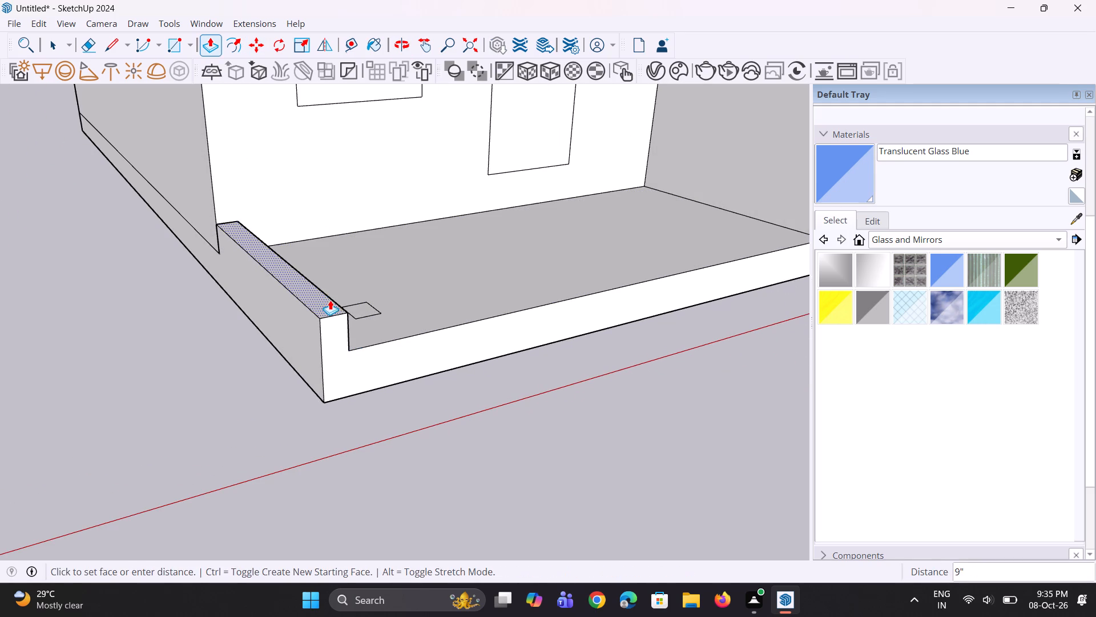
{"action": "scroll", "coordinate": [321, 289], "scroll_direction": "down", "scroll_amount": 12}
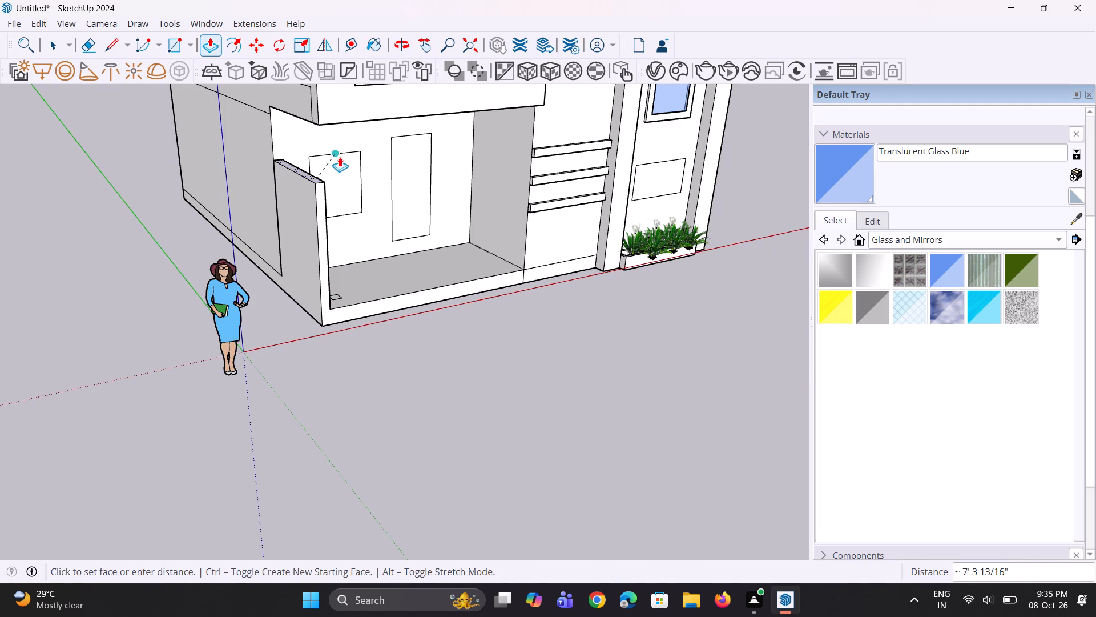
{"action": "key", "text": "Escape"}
Push/Pull the narrow strip at the porch's outer side up about 10' 5" as a side wall reaching the balcony underside.
{"action": "scroll", "coordinate": [439, 265], "scroll_direction": "down", "scroll_amount": 4}
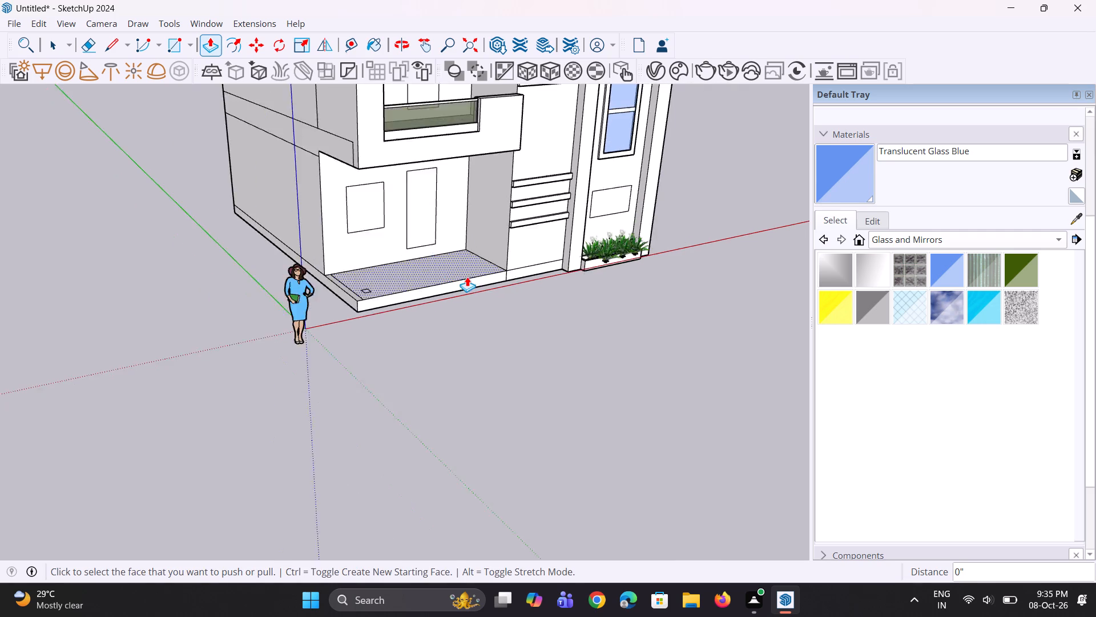
{"action": "scroll", "coordinate": [467, 277], "scroll_direction": "down", "scroll_amount": 3}
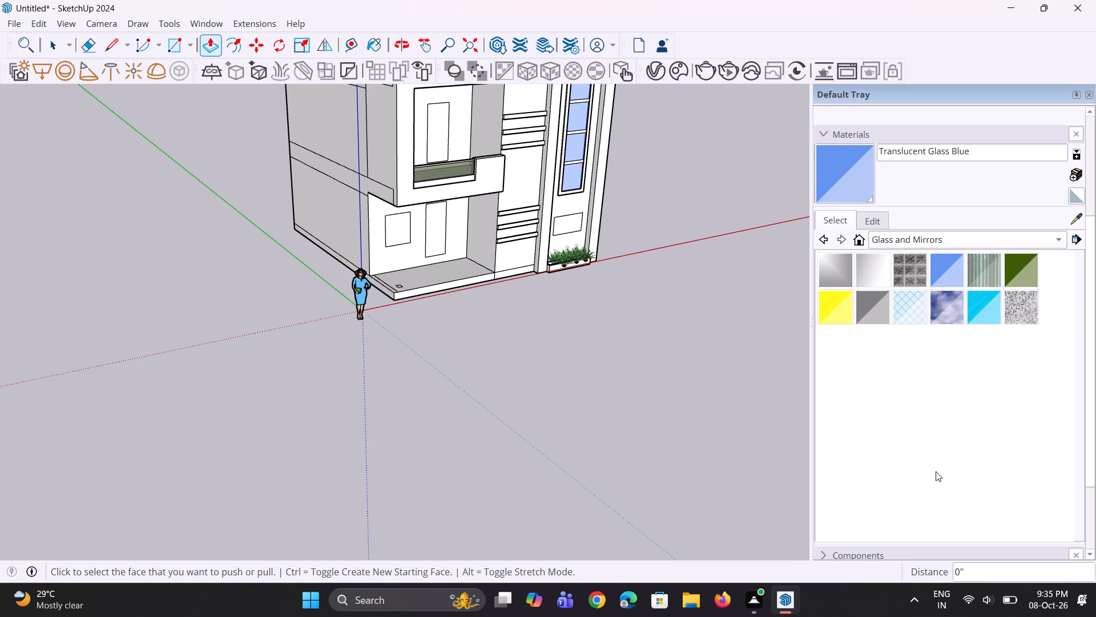
{"action": "scroll", "coordinate": [474, 153], "scroll_direction": "up", "scroll_amount": 9}
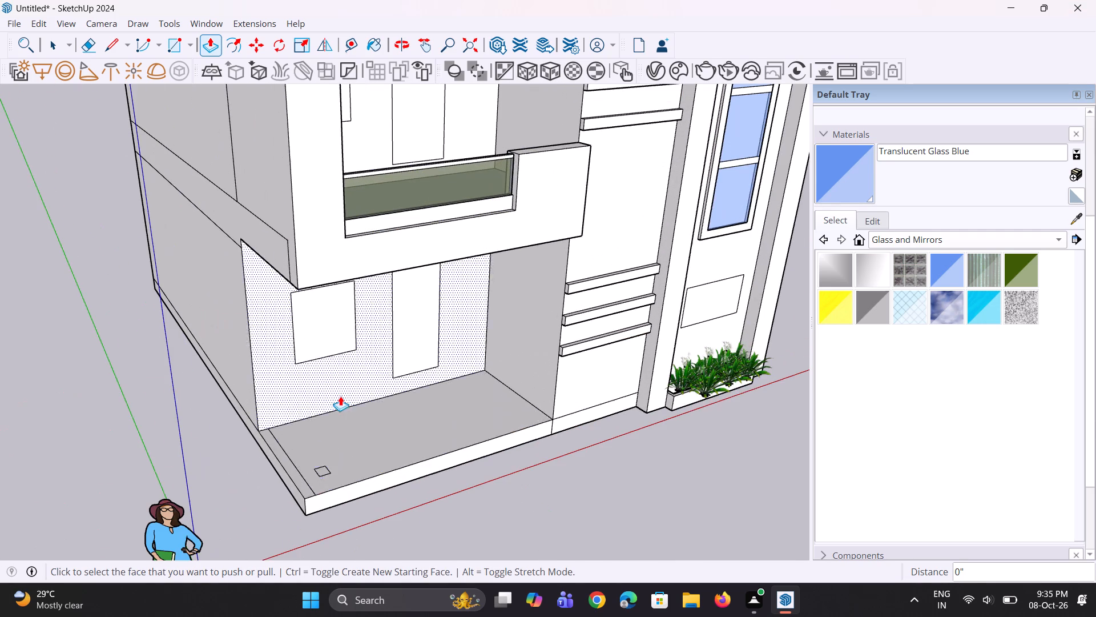
{"action": "left_click", "coordinate": [301, 488]}
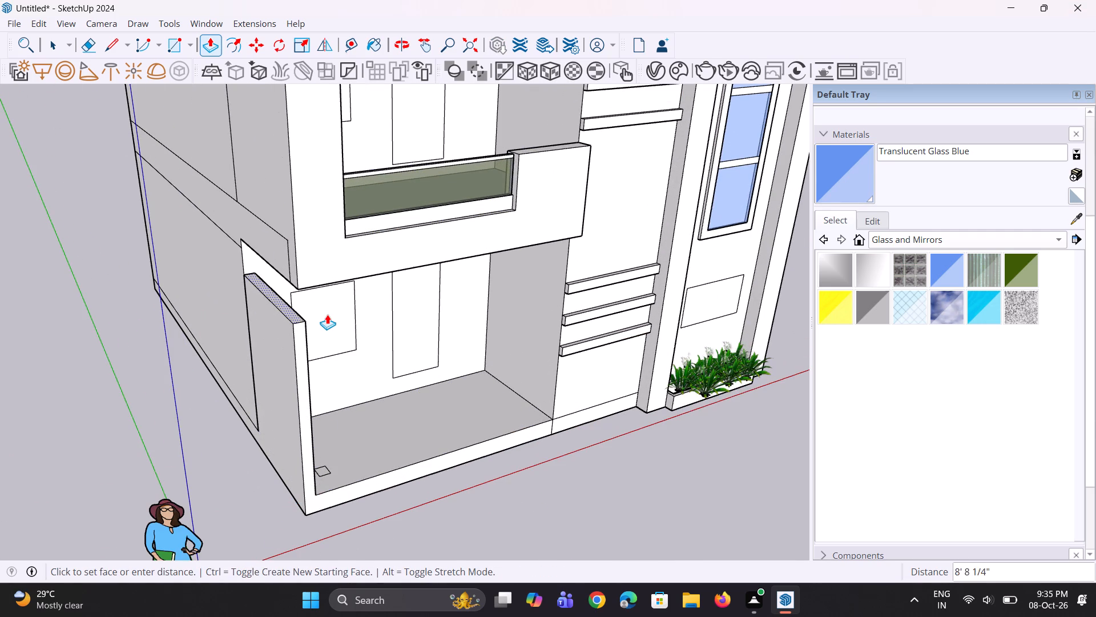
{"action": "left_click", "coordinate": [308, 286]}
Thicken the new porch side wall by pulling its inner face about 3 3/8" toward the porch interior.
{"action": "middle_click_drag", "start_coordinate": [348, 336], "coordinate": [140, 331]}
{"action": "scroll", "coordinate": [144, 335], "scroll_direction": "down", "scroll_amount": 3}
{"action": "middle_click_drag", "start_coordinate": [217, 379], "coordinate": [219, 380]}
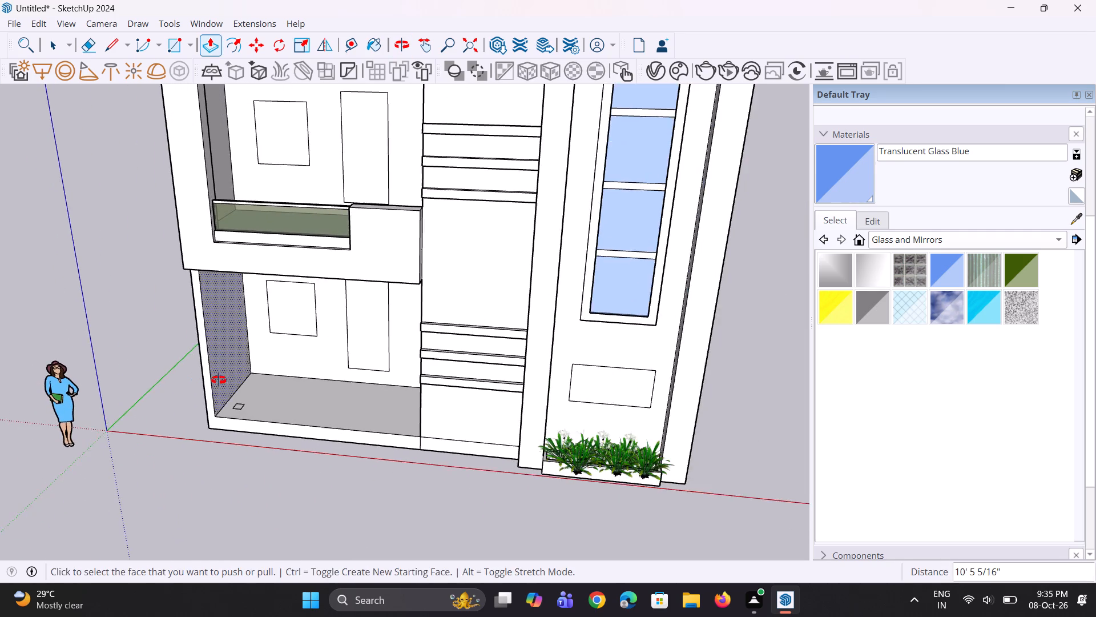
{"action": "middle_click_drag", "start_coordinate": [219, 380], "coordinate": [302, 324]}
{"action": "scroll", "coordinate": [273, 427], "scroll_direction": "down", "scroll_amount": 3}
{"action": "middle_click_drag", "start_coordinate": [233, 431], "coordinate": [246, 486]}
{"action": "scroll", "coordinate": [239, 458], "scroll_direction": "up", "scroll_amount": 5}
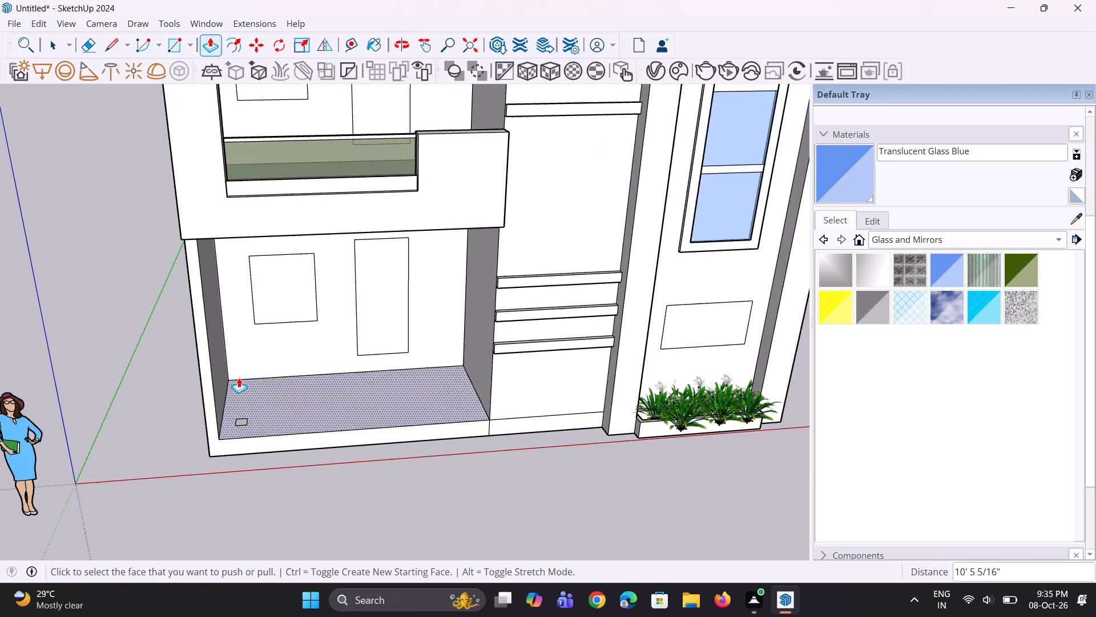
{"action": "left_click", "coordinate": [220, 371]}
{"action": "left_click", "coordinate": [225, 374]}
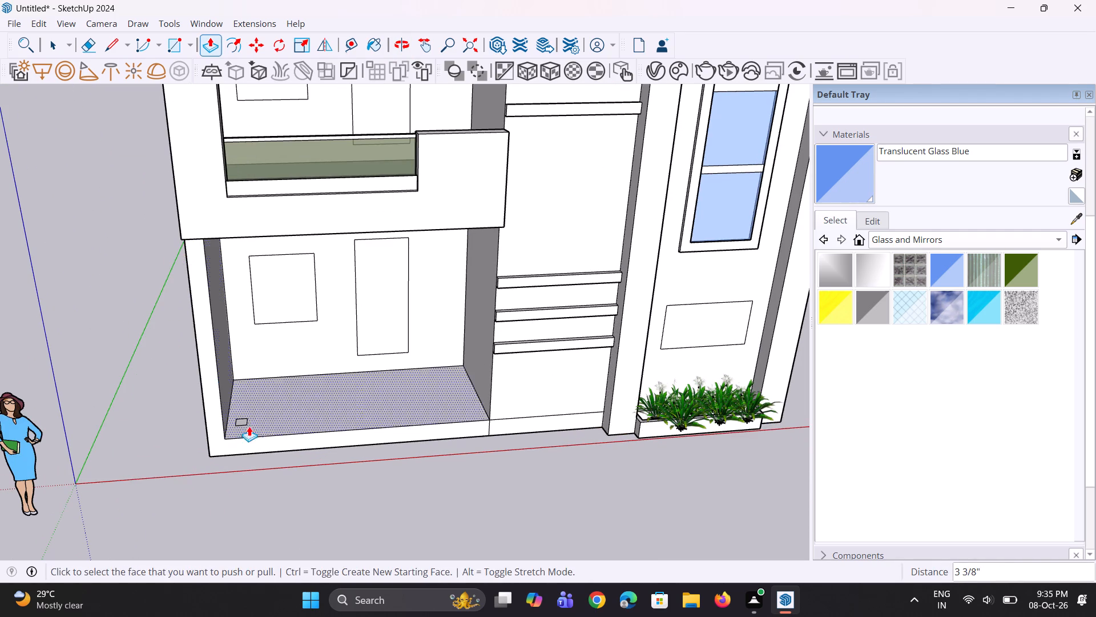
Delete the column-base rectangle from the porch floor.
{"action": "middle_click_drag", "start_coordinate": [260, 437], "coordinate": [260, 448]}
{"action": "key", "text": "space"}
{"action": "key", "text": "space"}
{"action": "scroll", "coordinate": [248, 439], "scroll_direction": "up", "scroll_amount": 2}
{"action": "left_click", "coordinate": [236, 413]}
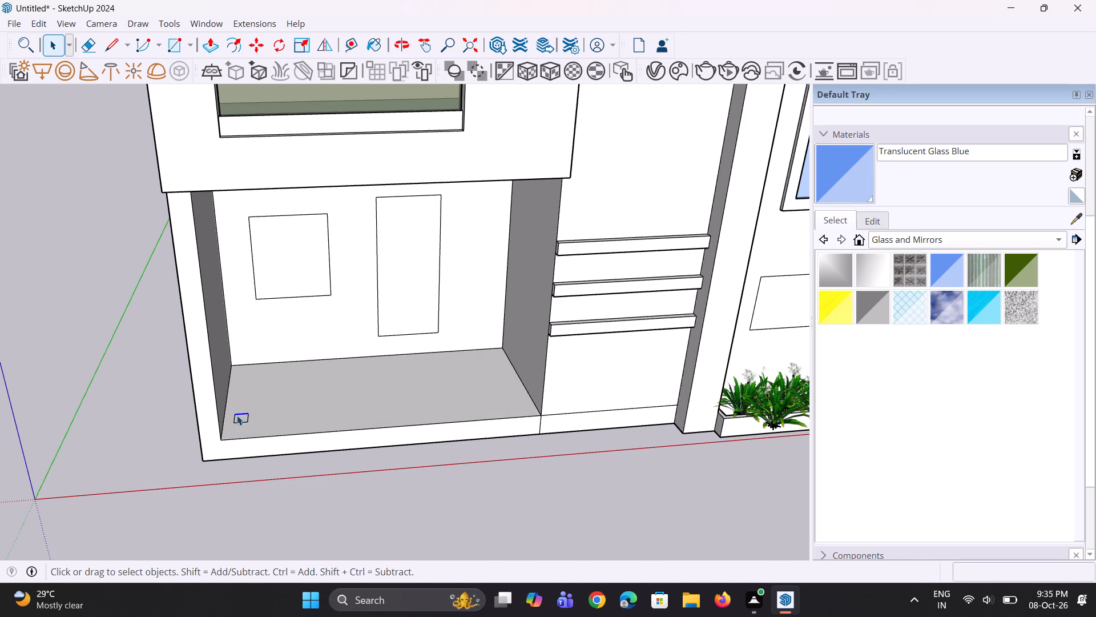
{"action": "scroll", "coordinate": [240, 417], "scroll_direction": "up", "scroll_amount": 4}
{"action": "middle_click_drag", "start_coordinate": [256, 442], "coordinate": [264, 470]}
{"action": "scroll", "coordinate": [239, 420], "scroll_direction": "up", "scroll_amount": 2}
{"action": "left_click_drag", "start_coordinate": [224, 406], "coordinate": [272, 451]}
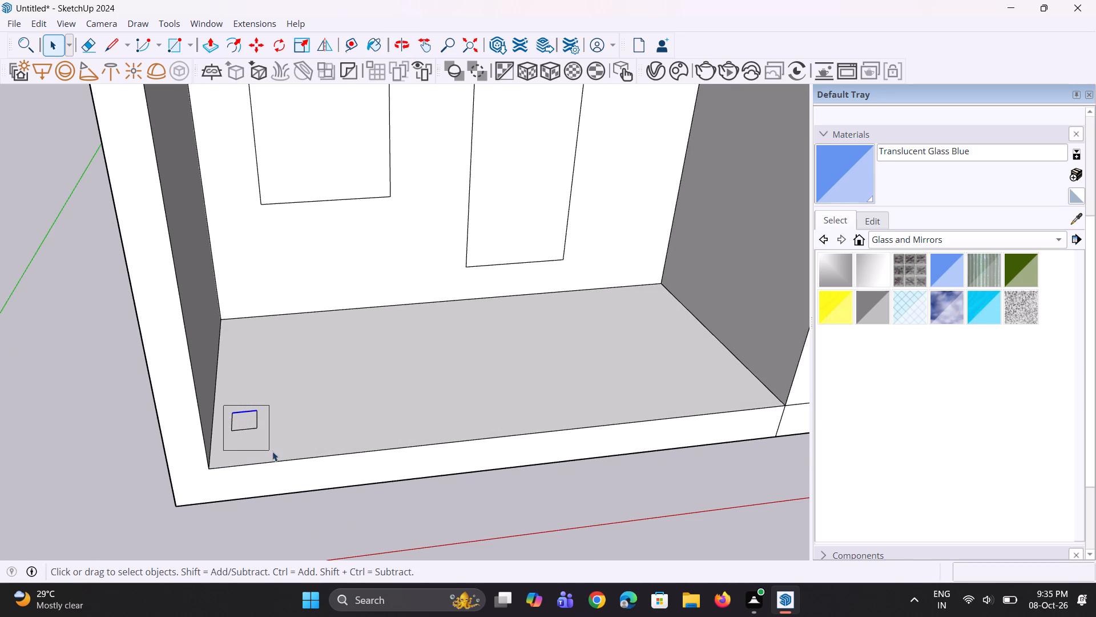
{"action": "left_click_drag", "start_coordinate": [272, 451], "coordinate": [277, 450]}
{"action": "key", "text": "Delete"}
Examine the ground-floor porch, its new side wall and the front edge of its slab from several angles.
{"action": "scroll", "coordinate": [289, 434], "scroll_direction": "down", "scroll_amount": 4}
{"action": "middle_click_drag", "start_coordinate": [289, 434], "coordinate": [293, 416]}
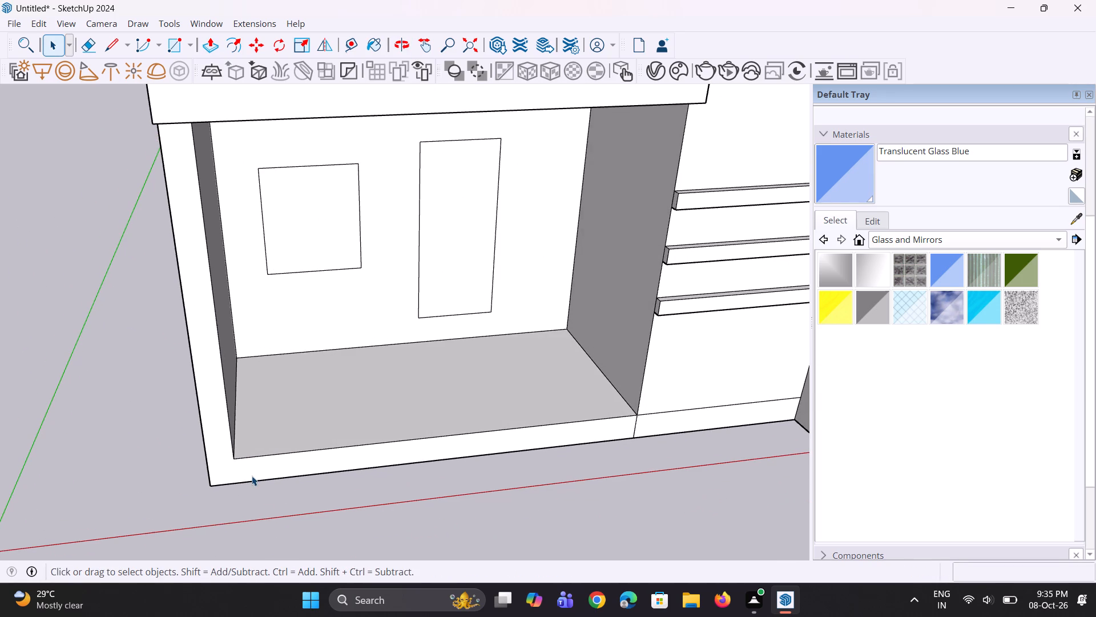
{"action": "scroll", "coordinate": [417, 371], "scroll_direction": "down", "scroll_amount": 1}
{"action": "left_click", "coordinate": [245, 416]}
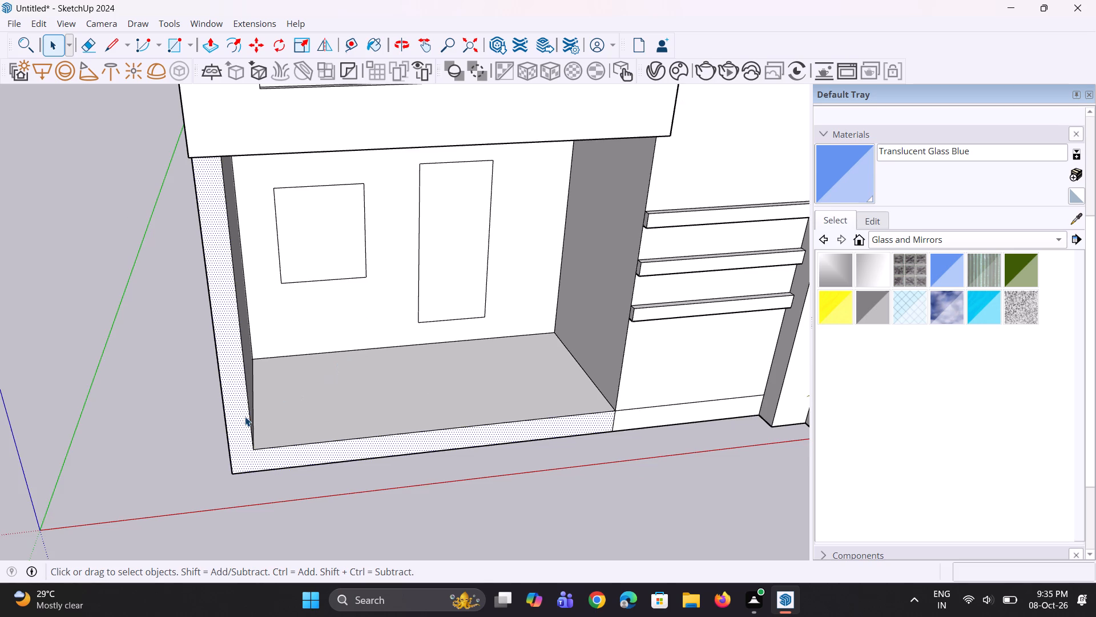
{"action": "key", "text": "space"}
{"action": "key", "text": "space"}
{"action": "triple_click", "coordinate": [147, 450]}
{"action": "middle_click_drag", "start_coordinate": [207, 452], "coordinate": [186, 429]}
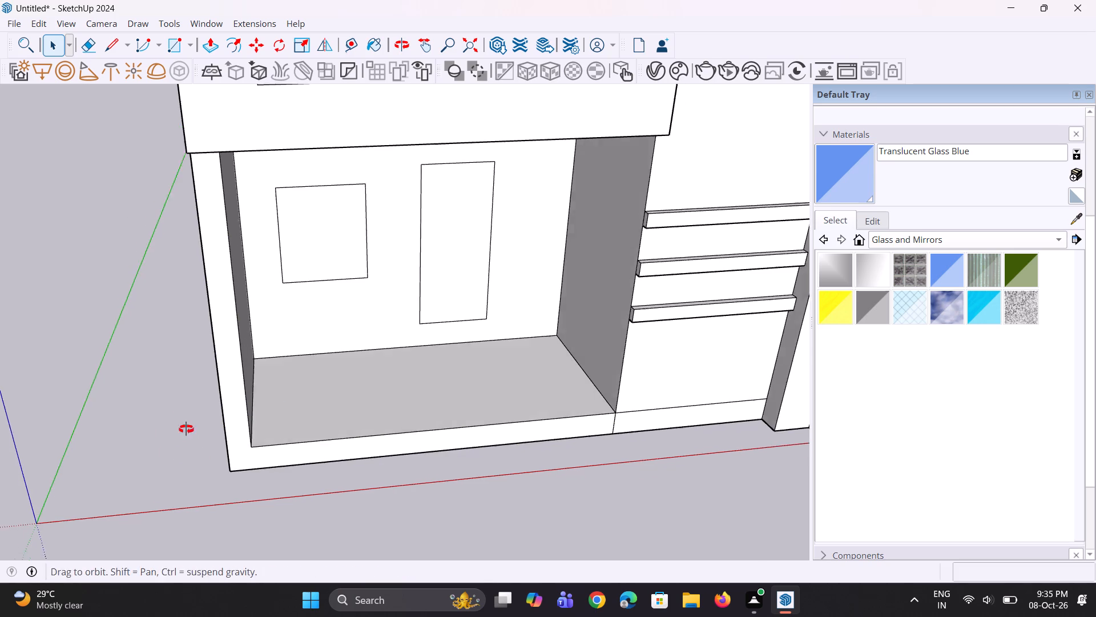
{"action": "middle_click_drag", "start_coordinate": [186, 429], "coordinate": [170, 408]}
{"action": "scroll", "coordinate": [195, 409], "scroll_direction": "down", "scroll_amount": 4}
{"action": "middle_click_drag", "start_coordinate": [195, 409], "coordinate": [225, 443]}
{"action": "double_click", "coordinate": [224, 479]}
{"action": "middle_click_drag", "start_coordinate": [255, 466], "coordinate": [259, 466]}
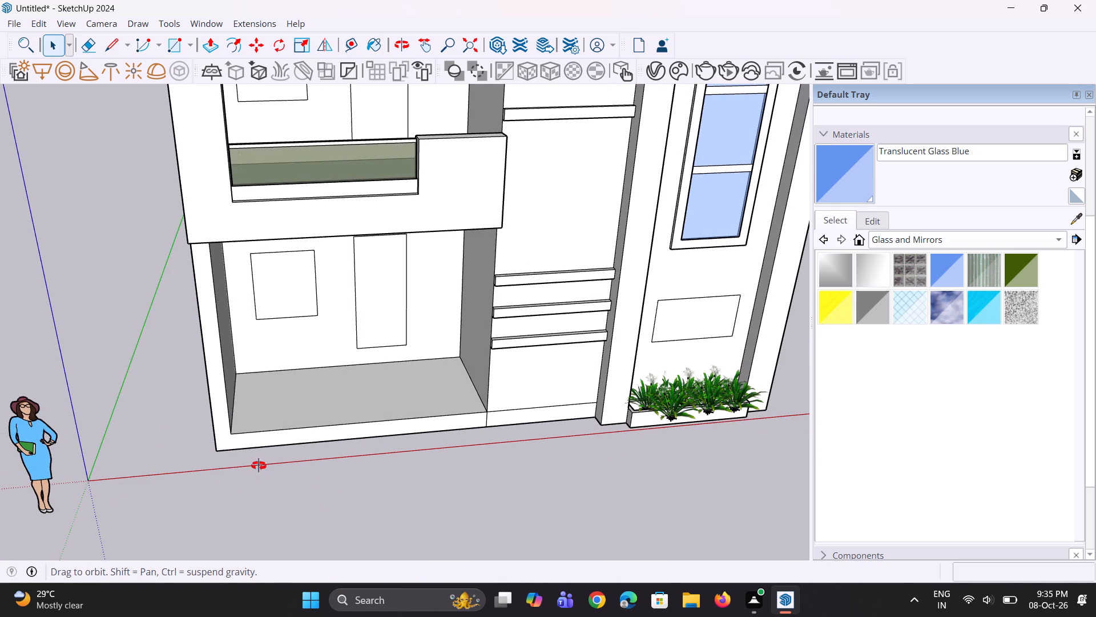
{"action": "middle_click_drag", "start_coordinate": [259, 466], "coordinate": [267, 465]}
{"action": "middle_click", "coordinate": [267, 465]}
{"action": "middle_click", "coordinate": [267, 465]}
{"action": "middle_click", "coordinate": [267, 465]}
{"action": "scroll", "coordinate": [478, 301], "scroll_direction": "up", "scroll_amount": 1}
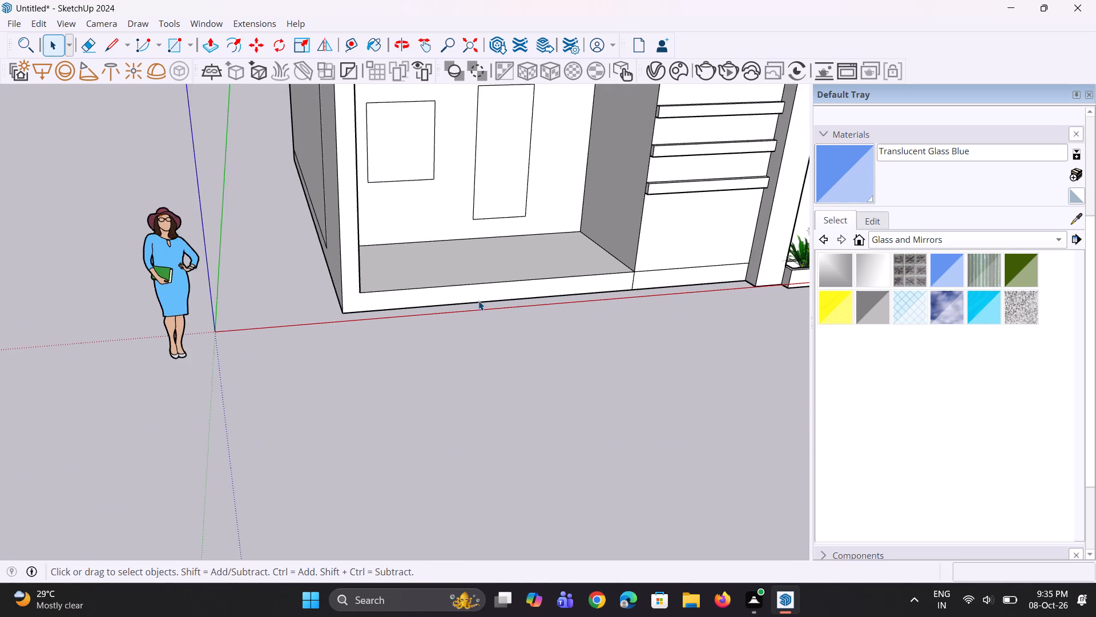
{"action": "middle_click_drag", "start_coordinate": [477, 303], "coordinate": [329, 341]}
{"action": "scroll", "coordinate": [379, 291], "scroll_direction": "up", "scroll_amount": 6}
{"action": "middle_click_drag", "start_coordinate": [409, 258], "coordinate": [422, 271]}
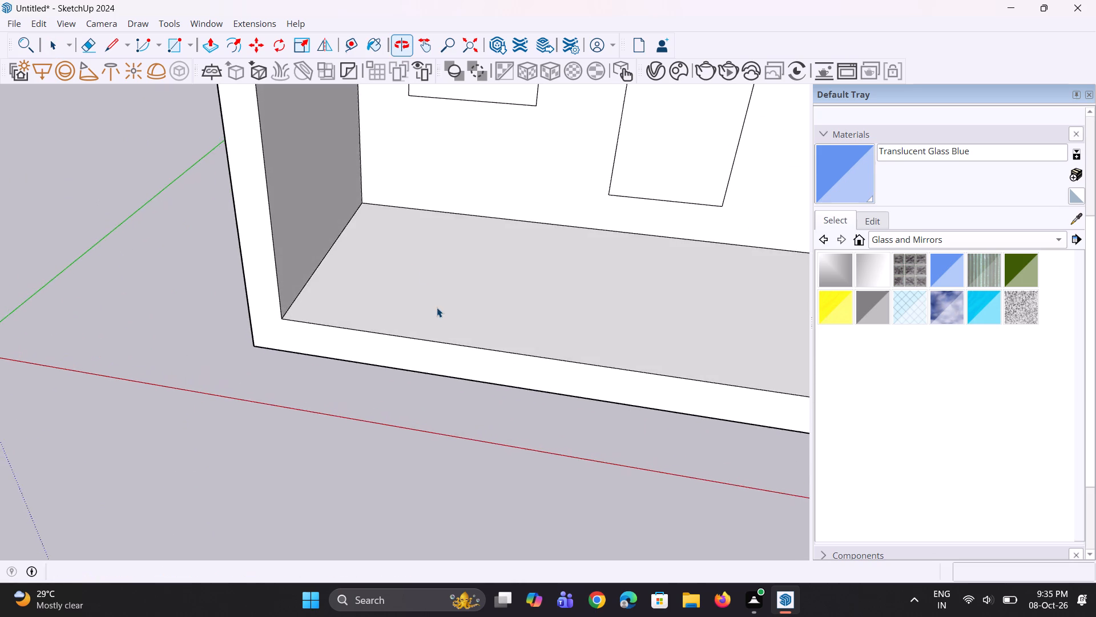
{"action": "scroll", "coordinate": [437, 307], "scroll_direction": "down", "scroll_amount": 5}
{"action": "middle_click_drag", "start_coordinate": [433, 310], "coordinate": [406, 330]}
{"action": "scroll", "coordinate": [461, 313], "scroll_direction": "up", "scroll_amount": 1}
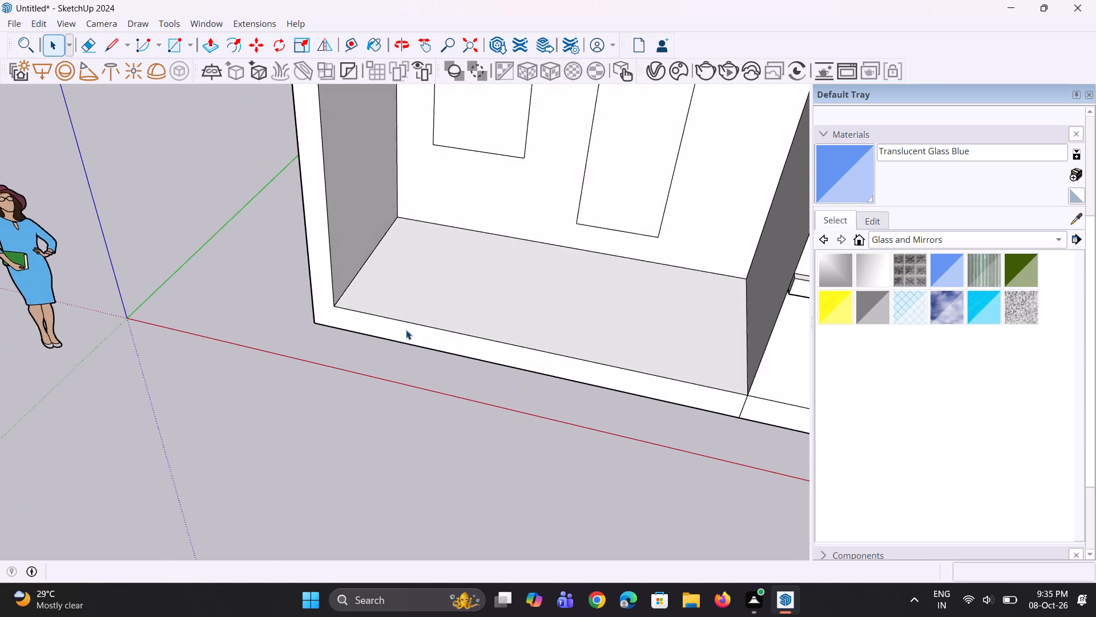
Push/Pull the L-shaped front face of the porch side wall and slab about 6 3/4" forward.
{"action": "scroll", "coordinate": [406, 330], "scroll_direction": "down", "scroll_amount": 8}
{"action": "middle_click_drag", "start_coordinate": [454, 335], "coordinate": [434, 308]}
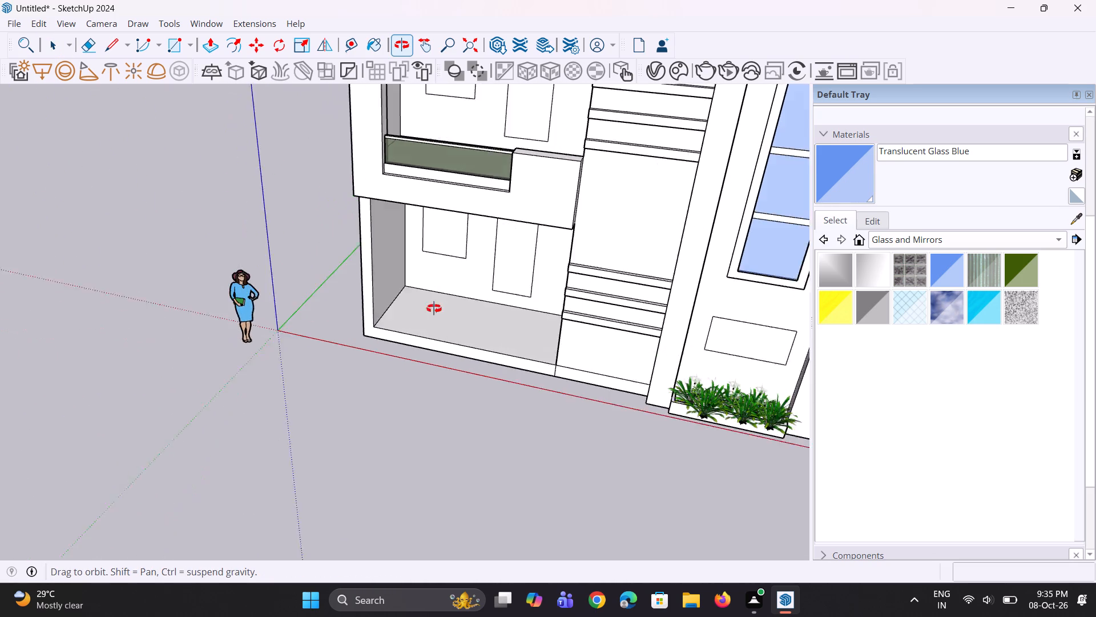
{"action": "middle_click_drag", "start_coordinate": [434, 308], "coordinate": [389, 323]}
{"action": "key", "text": "p"}
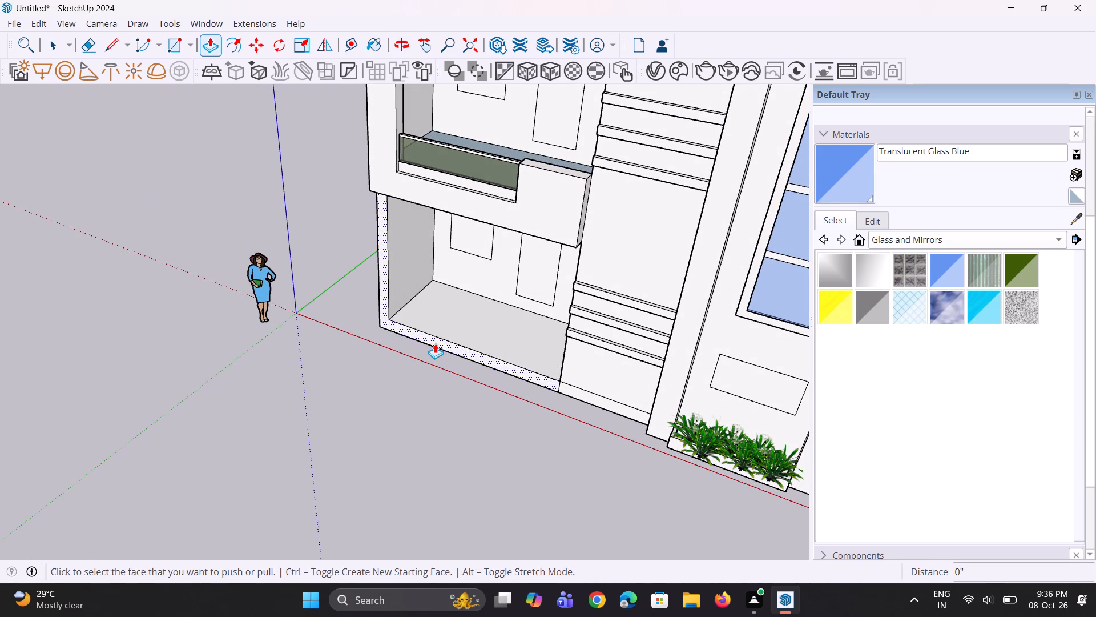
{"action": "left_click", "coordinate": [435, 343]}
{"action": "left_click", "coordinate": [430, 346]}
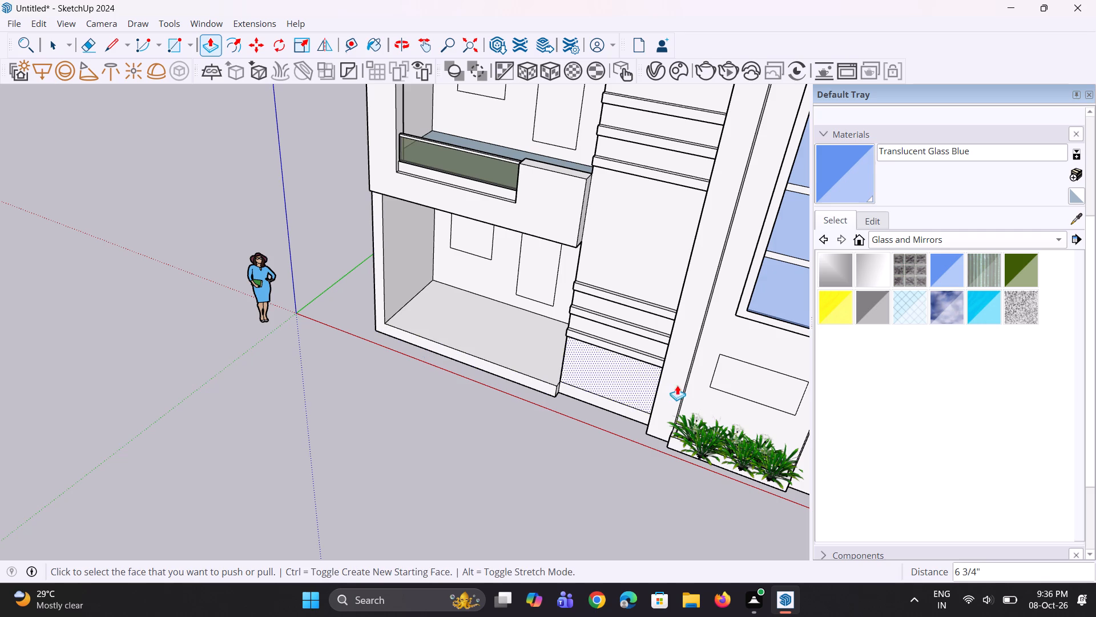
Push/Pull the front face of the low base strip beside the porch forward by the same distance, in line with the slab.
{"action": "double_click", "coordinate": [615, 403]}
{"action": "scroll", "coordinate": [598, 407], "scroll_direction": "down", "scroll_amount": 2}
{"action": "middle_click_drag", "start_coordinate": [598, 407], "coordinate": [653, 390]}
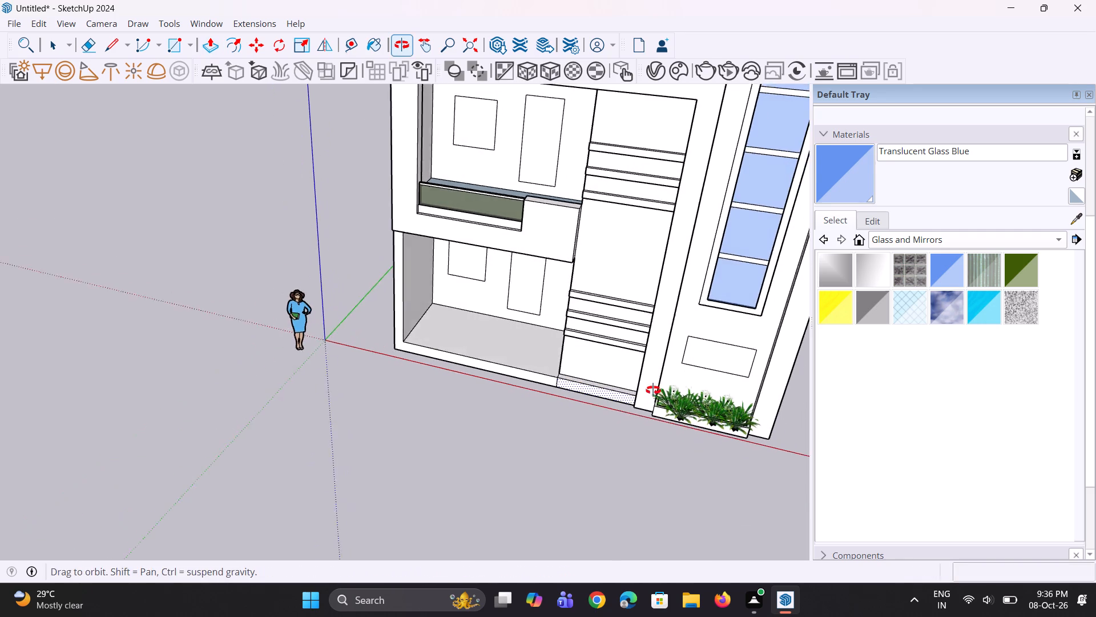
{"action": "middle_click_drag", "start_coordinate": [653, 390], "coordinate": [656, 390]}
{"action": "scroll", "coordinate": [650, 391], "scroll_direction": "up", "scroll_amount": 1}
{"action": "middle_click_drag", "start_coordinate": [579, 405], "coordinate": [527, 426]}
{"action": "scroll", "coordinate": [485, 362], "scroll_direction": "up", "scroll_amount": 3}
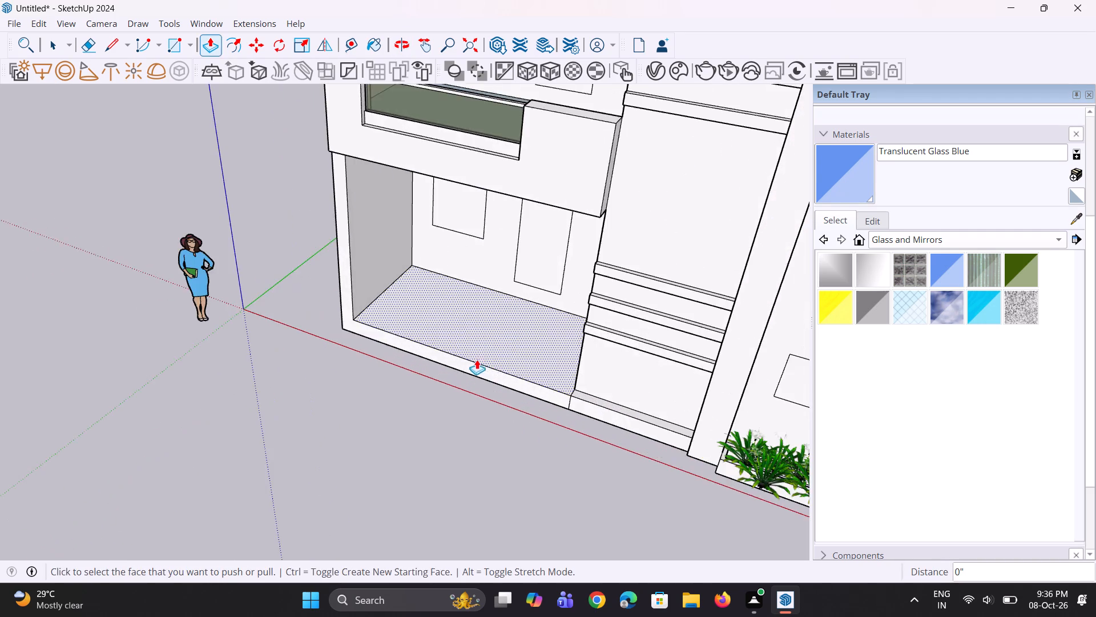
Examine the ground-floor porch opening, its floor's front edge and the side wall from several angles.
{"action": "middle_click_drag", "start_coordinate": [476, 360], "coordinate": [373, 372]}
{"action": "scroll", "coordinate": [394, 346], "scroll_direction": "up", "scroll_amount": 3}
{"action": "key", "text": "space"}
{"action": "key", "text": "space"}
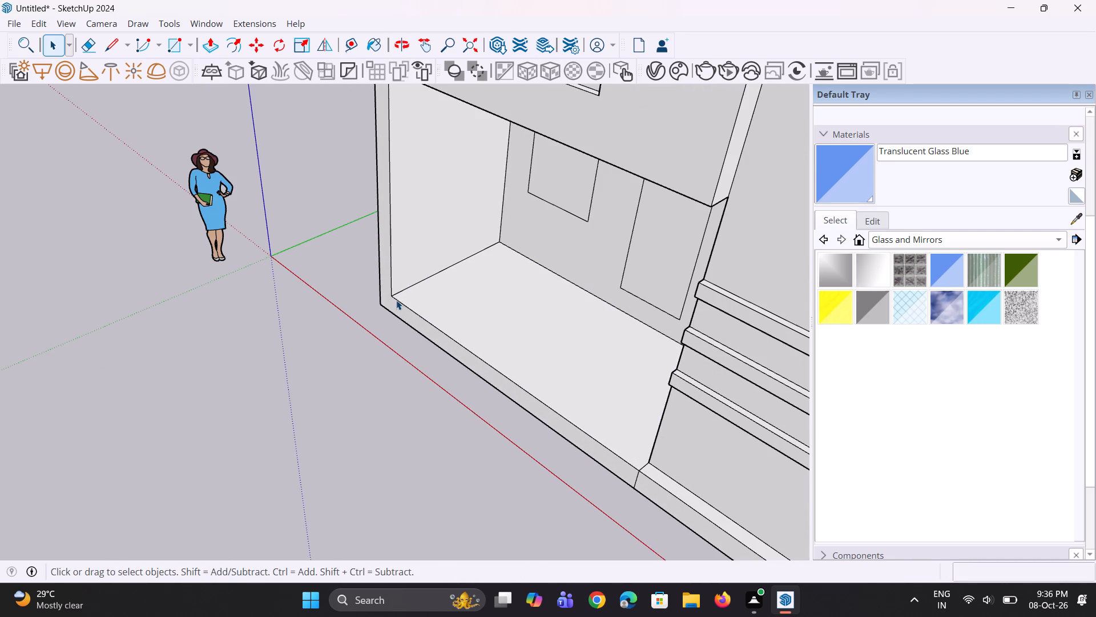
{"action": "left_click", "coordinate": [396, 300]}
{"action": "scroll", "coordinate": [424, 311], "scroll_direction": "up", "scroll_amount": 3}
{"action": "middle_click_drag", "start_coordinate": [430, 319], "coordinate": [486, 318]}
{"action": "scroll", "coordinate": [482, 332], "scroll_direction": "down", "scroll_amount": 4}
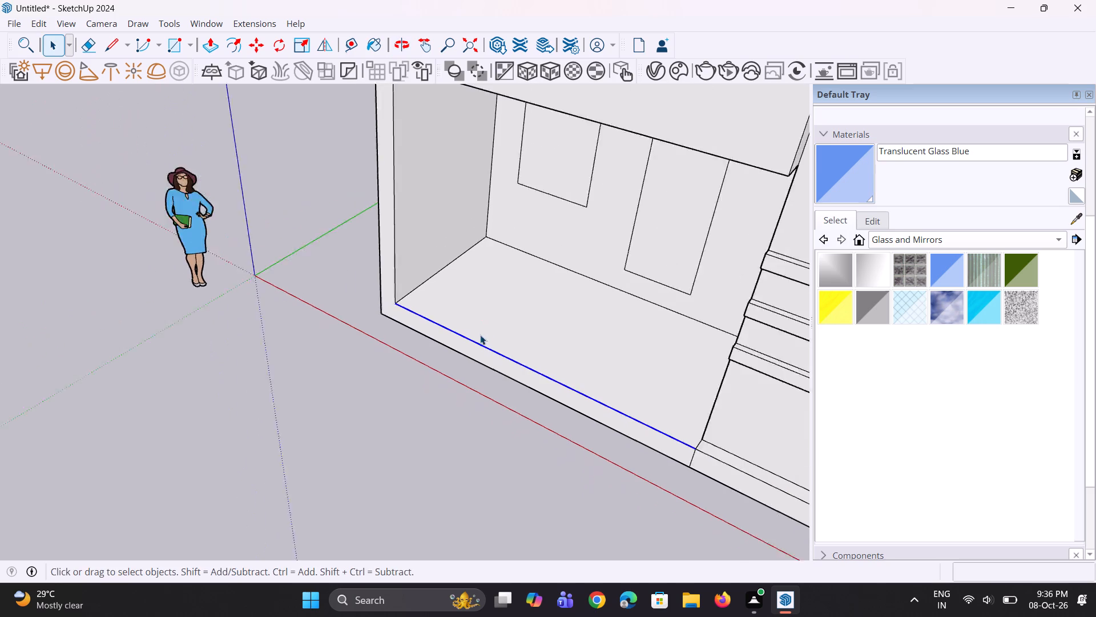
{"action": "middle_click_drag", "start_coordinate": [480, 335], "coordinate": [692, 309]}
{"action": "middle_click_drag", "start_coordinate": [676, 316], "coordinate": [670, 283]}
{"action": "scroll", "coordinate": [659, 291], "scroll_direction": "down", "scroll_amount": 2}
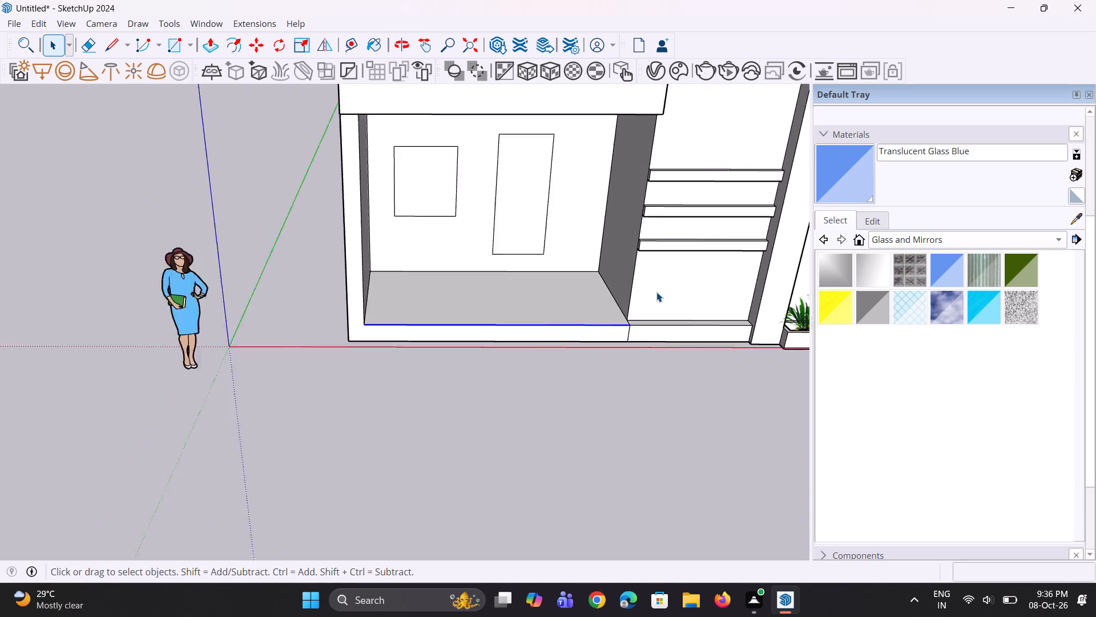
{"action": "scroll", "coordinate": [656, 292], "scroll_direction": "down", "scroll_amount": 2}
{"action": "scroll", "coordinate": [651, 292], "scroll_direction": "up", "scroll_amount": 1}
{"action": "middle_click_drag", "start_coordinate": [651, 292], "coordinate": [639, 238]}
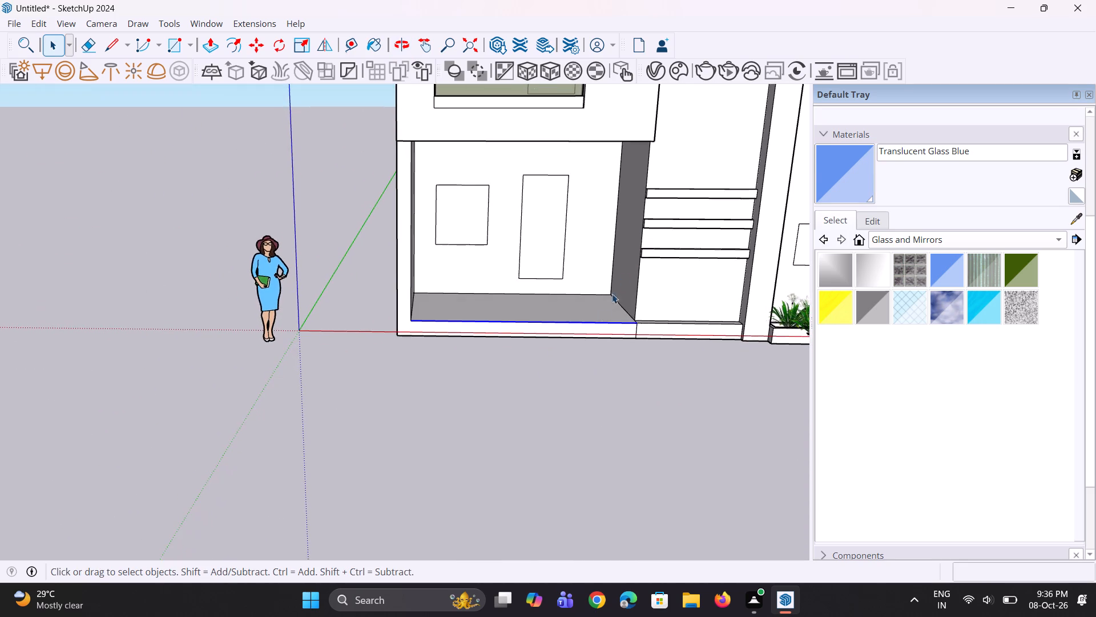
{"action": "scroll", "coordinate": [583, 338], "scroll_direction": "down", "scroll_amount": 3}
{"action": "key", "text": "space"}
{"action": "key", "text": "space"}
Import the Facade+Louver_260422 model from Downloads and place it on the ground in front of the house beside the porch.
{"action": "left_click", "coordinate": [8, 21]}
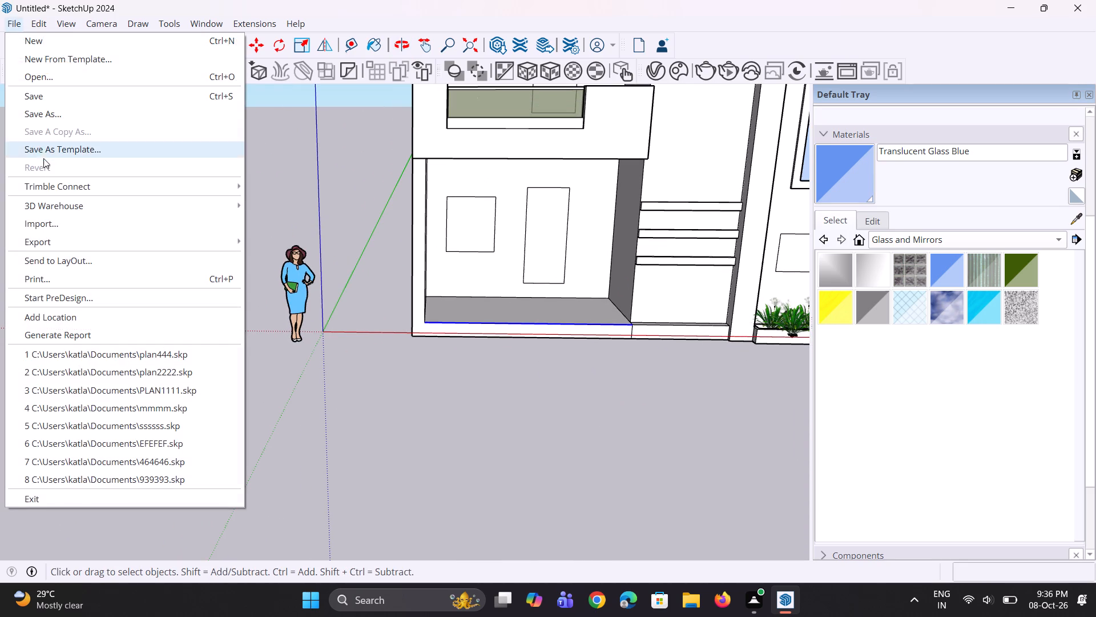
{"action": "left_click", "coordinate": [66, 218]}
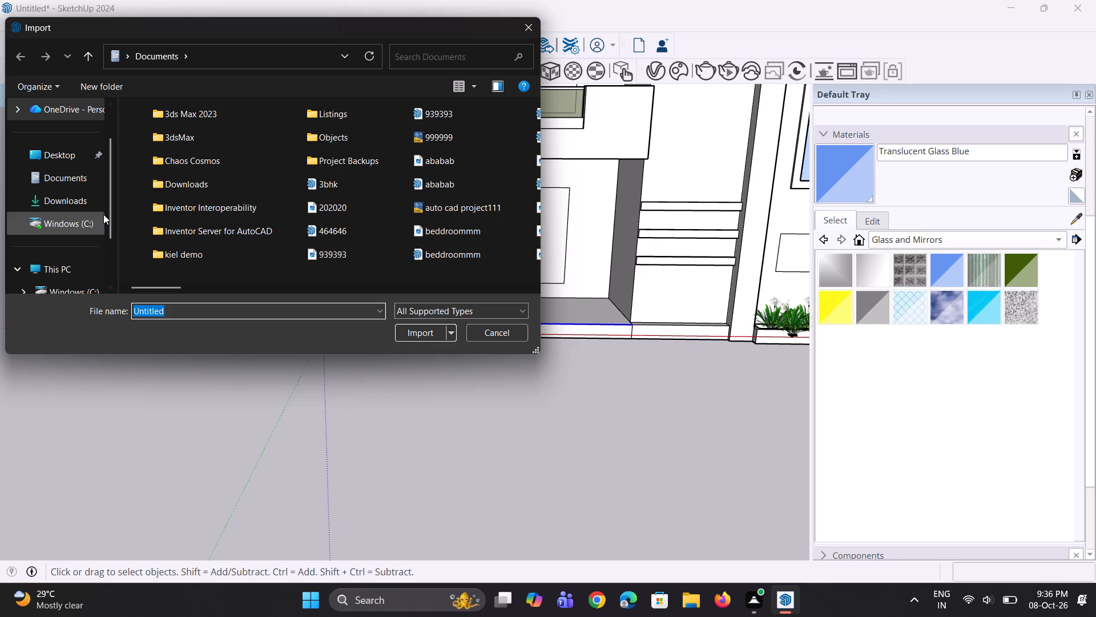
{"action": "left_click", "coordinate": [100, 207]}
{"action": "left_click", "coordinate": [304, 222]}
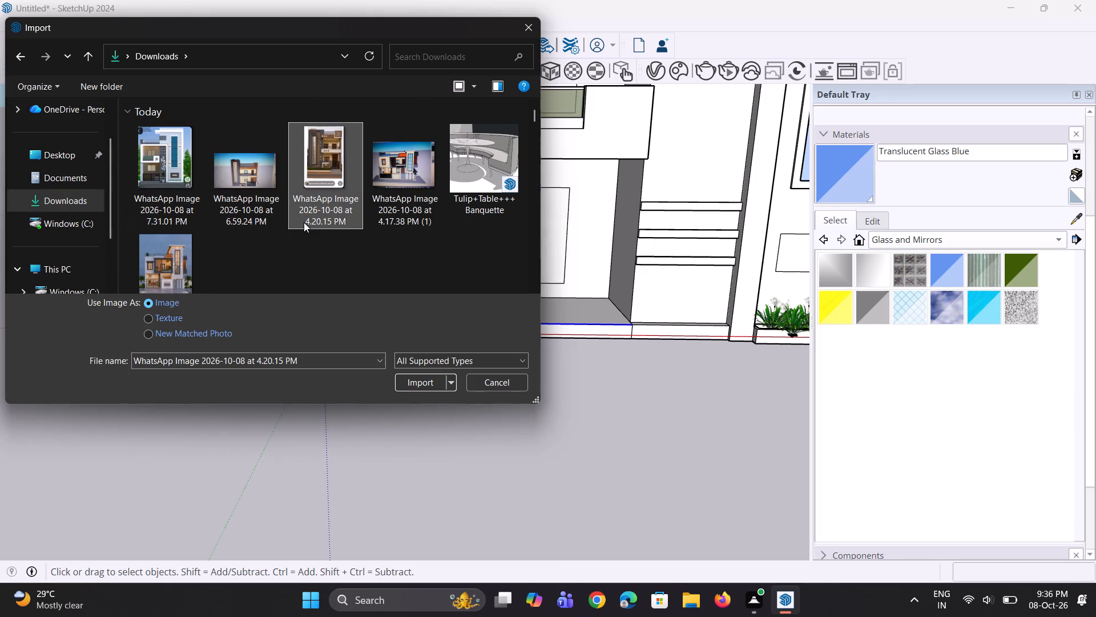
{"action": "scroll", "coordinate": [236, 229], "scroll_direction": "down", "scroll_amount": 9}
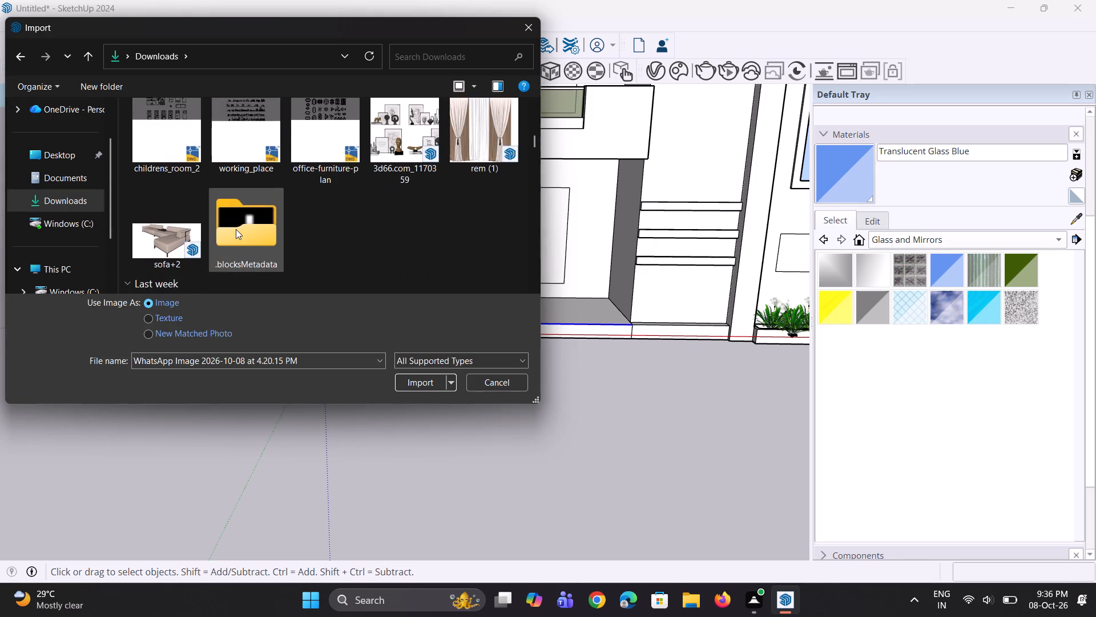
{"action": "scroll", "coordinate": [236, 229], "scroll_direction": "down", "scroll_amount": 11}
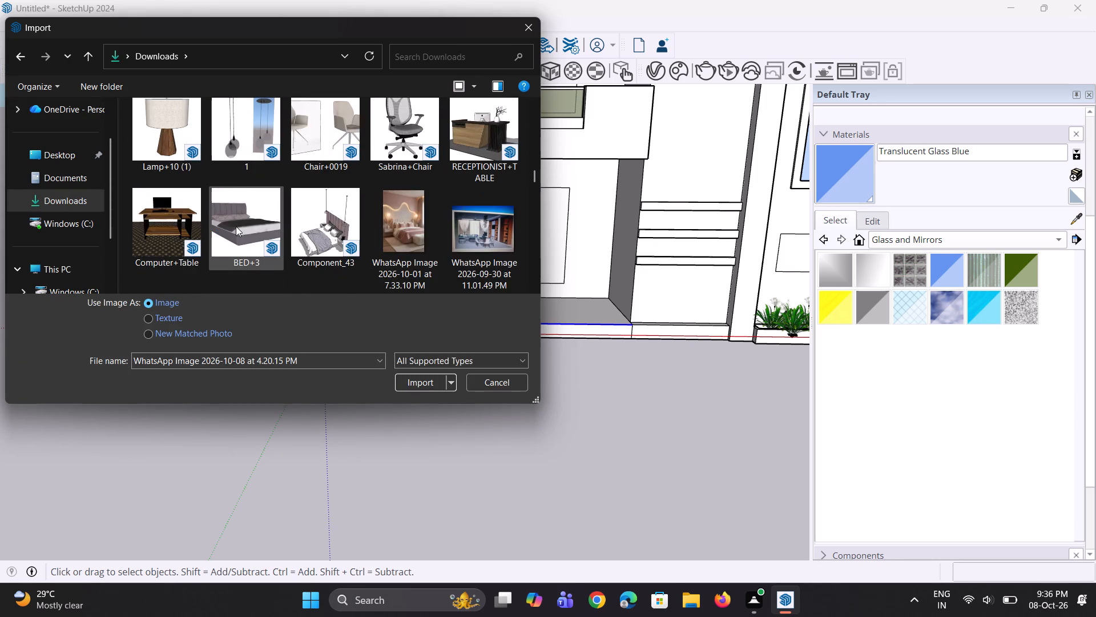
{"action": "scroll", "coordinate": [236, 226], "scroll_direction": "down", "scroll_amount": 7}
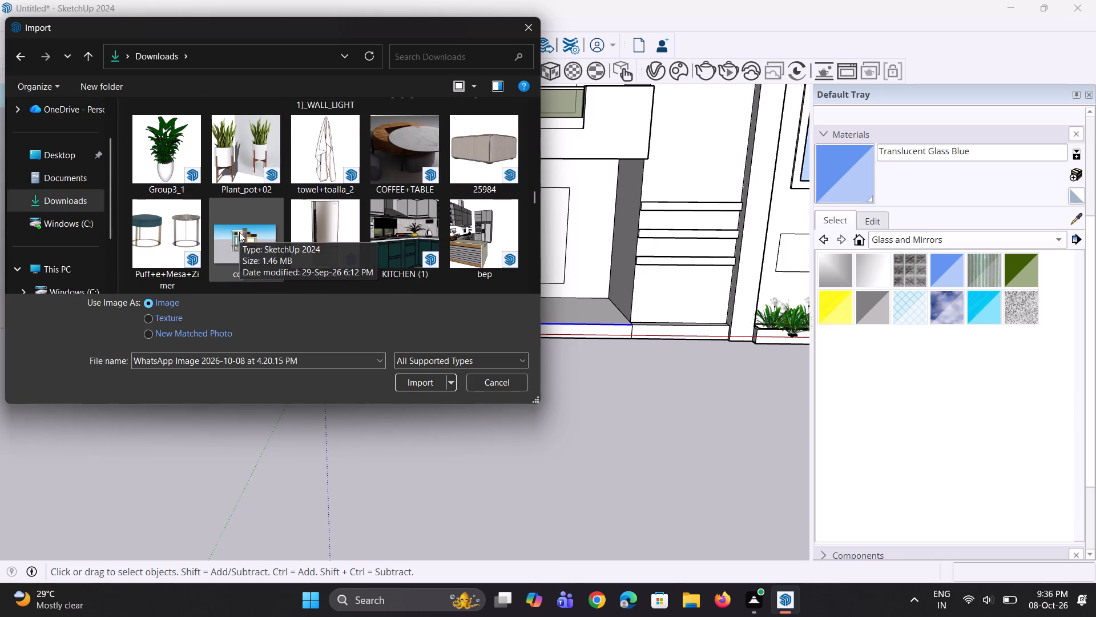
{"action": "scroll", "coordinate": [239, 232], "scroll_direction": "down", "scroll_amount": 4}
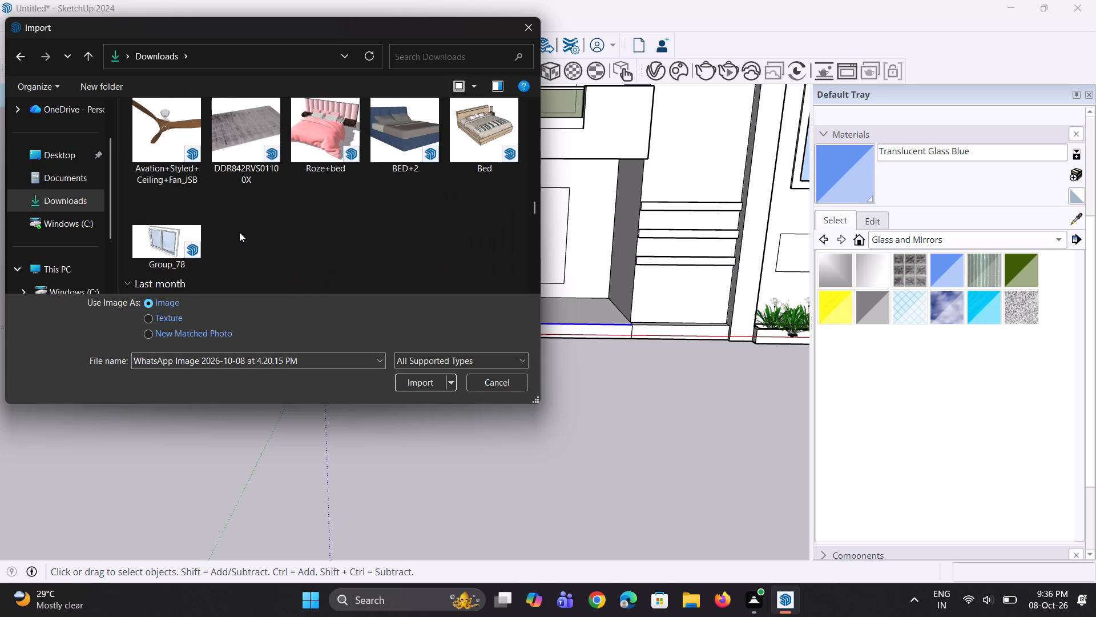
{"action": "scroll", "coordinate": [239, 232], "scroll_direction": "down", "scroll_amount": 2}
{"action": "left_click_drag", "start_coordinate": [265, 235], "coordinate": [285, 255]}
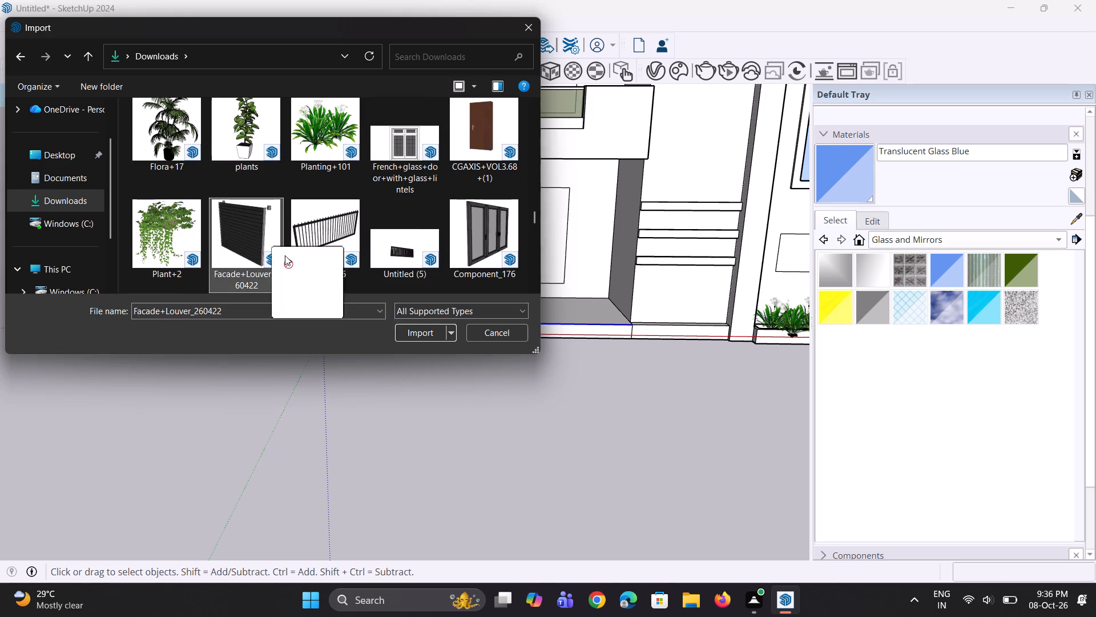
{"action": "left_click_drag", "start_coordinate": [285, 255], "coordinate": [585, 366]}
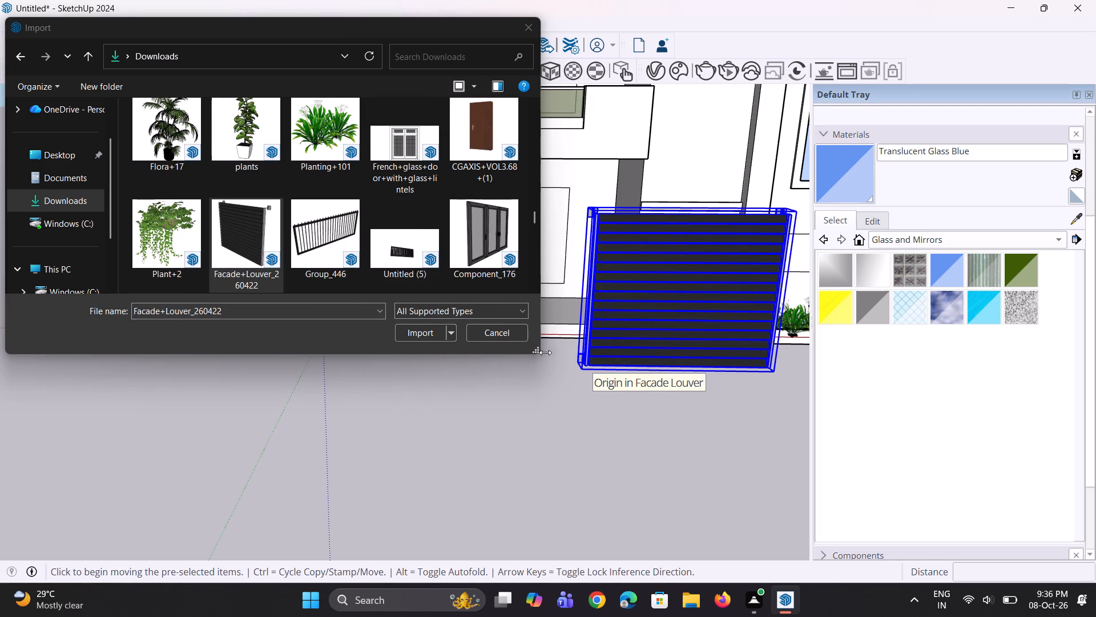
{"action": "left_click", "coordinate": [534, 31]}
Examine the imported louver panel and its mounting brackets against the porch from several angles.
{"action": "scroll", "coordinate": [489, 308], "scroll_direction": "down", "scroll_amount": 2}
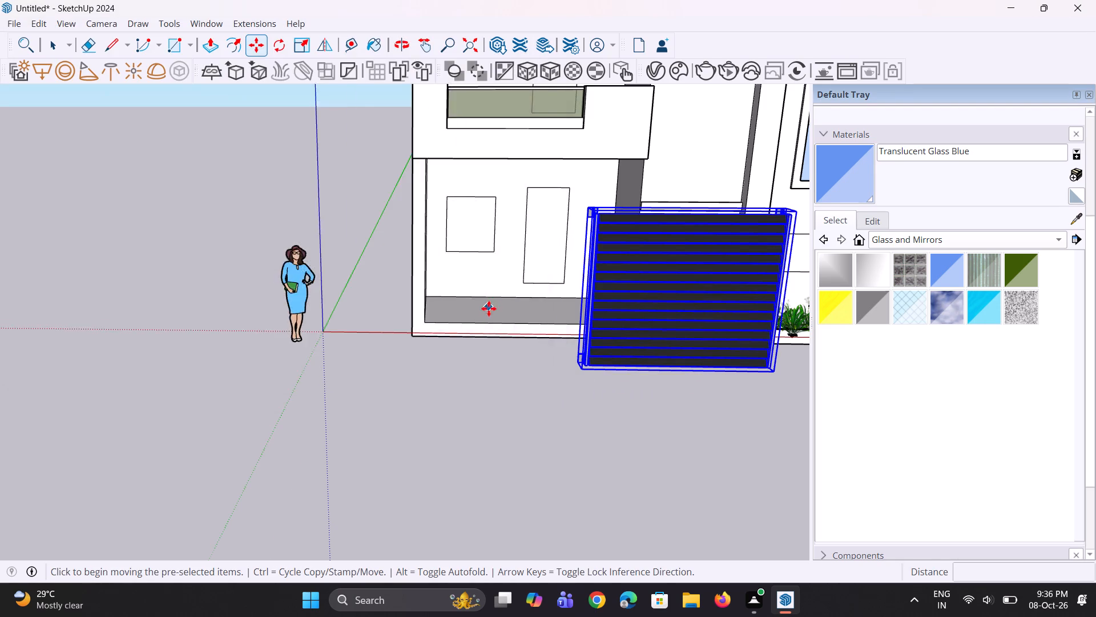
{"action": "scroll", "coordinate": [489, 308], "scroll_direction": "down", "scroll_amount": 1}
{"action": "middle_click_drag", "start_coordinate": [501, 330], "coordinate": [504, 357]}
{"action": "key", "text": "space"}
{"action": "key", "text": "space"}
{"action": "left_click", "coordinate": [560, 397]}
{"action": "middle_click_drag", "start_coordinate": [598, 380], "coordinate": [738, 443]}
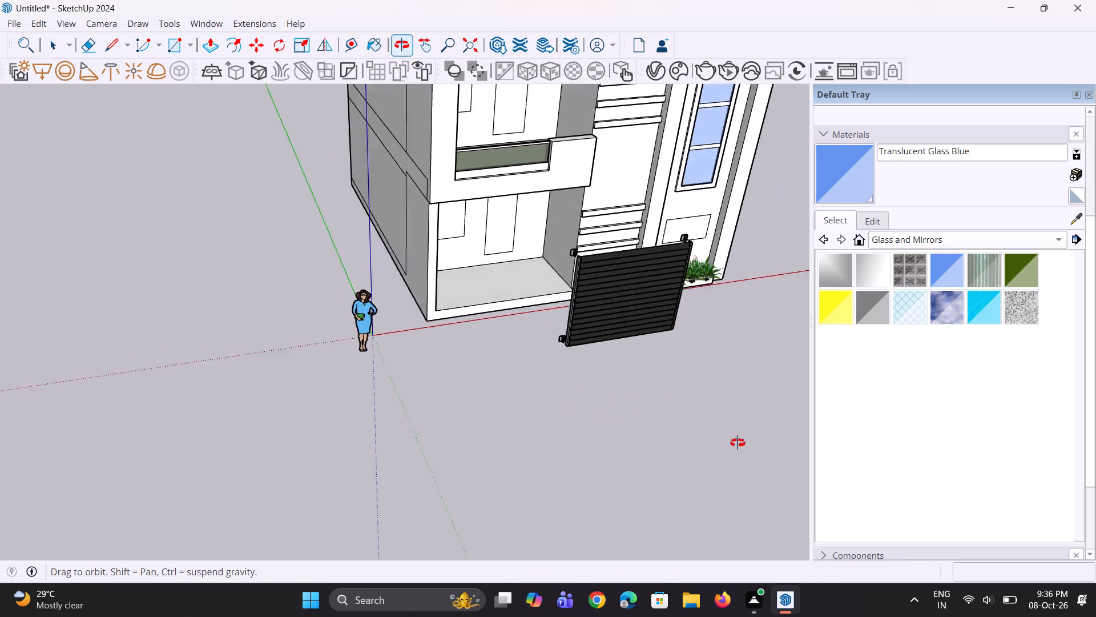
{"action": "middle_click_drag", "start_coordinate": [738, 443], "coordinate": [756, 419]}
{"action": "scroll", "coordinate": [550, 324], "scroll_direction": "up", "scroll_amount": 3}
{"action": "middle_click_drag", "start_coordinate": [598, 315], "coordinate": [684, 316]}
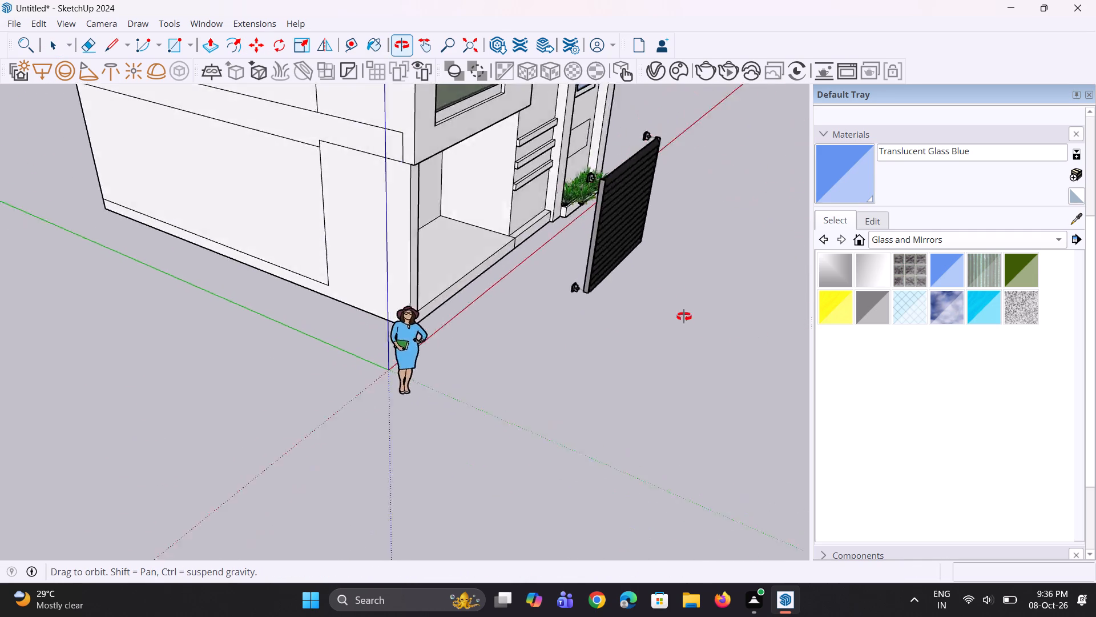
{"action": "middle_click_drag", "start_coordinate": [684, 316], "coordinate": [23, 223]}
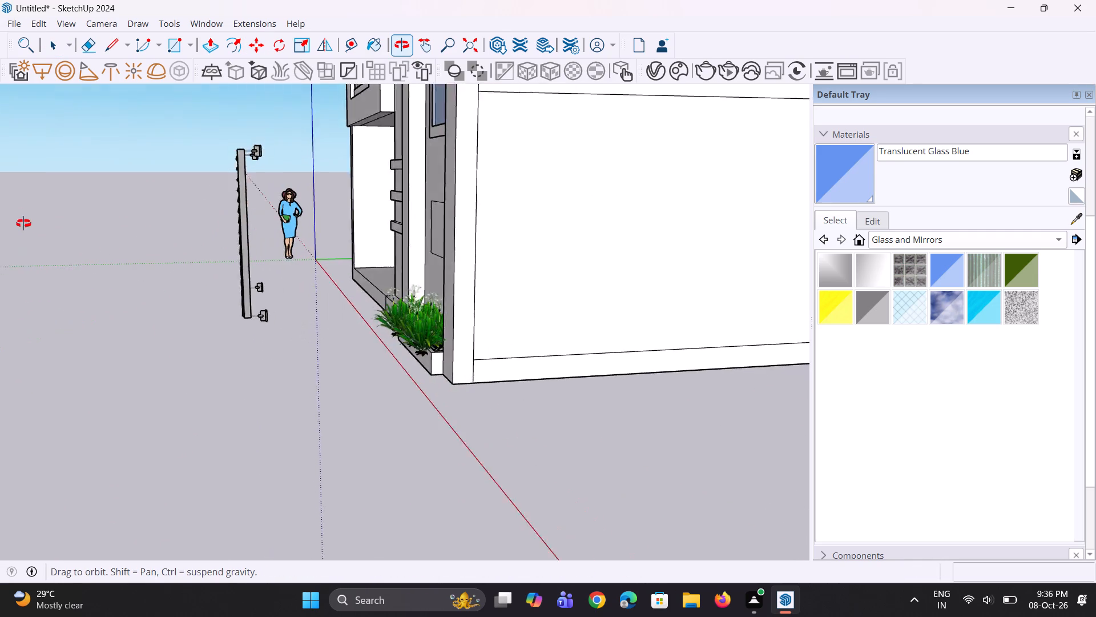
{"action": "middle_click_drag", "start_coordinate": [23, 223], "coordinate": [395, 259]}
{"action": "scroll", "coordinate": [397, 259], "scroll_direction": "down", "scroll_amount": 3}
{"action": "middle_click_drag", "start_coordinate": [471, 269], "coordinate": [541, 306]}
{"action": "scroll", "coordinate": [541, 305], "scroll_direction": "up", "scroll_amount": 5}
{"action": "middle_click_drag", "start_coordinate": [449, 283], "coordinate": [741, 284]}
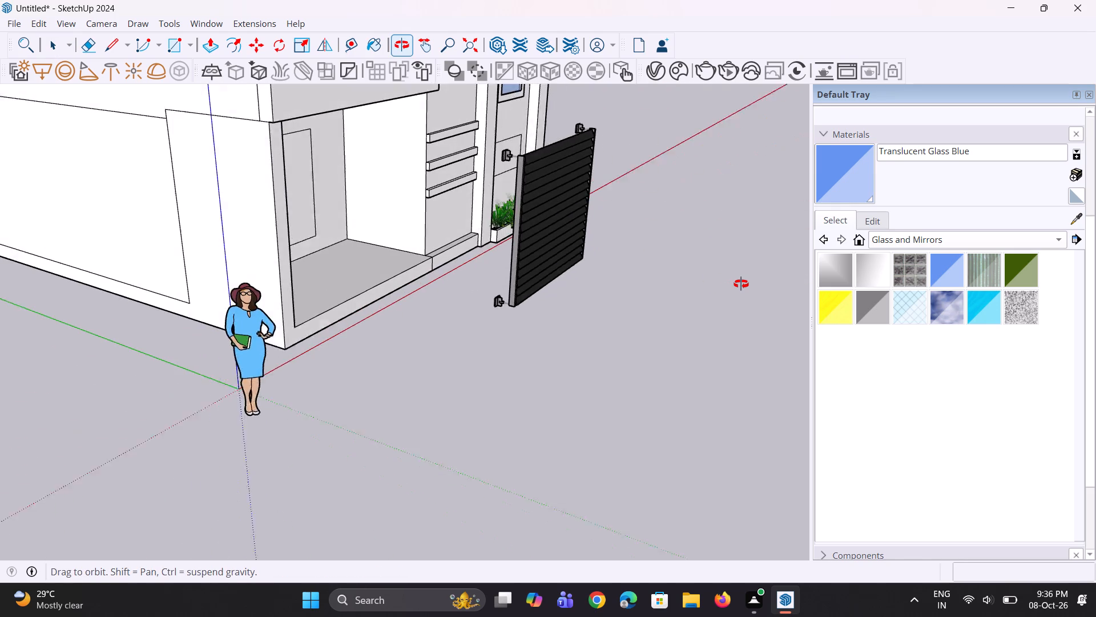
{"action": "middle_click_drag", "start_coordinate": [741, 284], "coordinate": [745, 283]}
{"action": "scroll", "coordinate": [630, 182], "scroll_direction": "up", "scroll_amount": 4}
{"action": "scroll", "coordinate": [433, 180], "scroll_direction": "up", "scroll_amount": 4}
{"action": "middle_click_drag", "start_coordinate": [457, 182], "coordinate": [594, 241]}
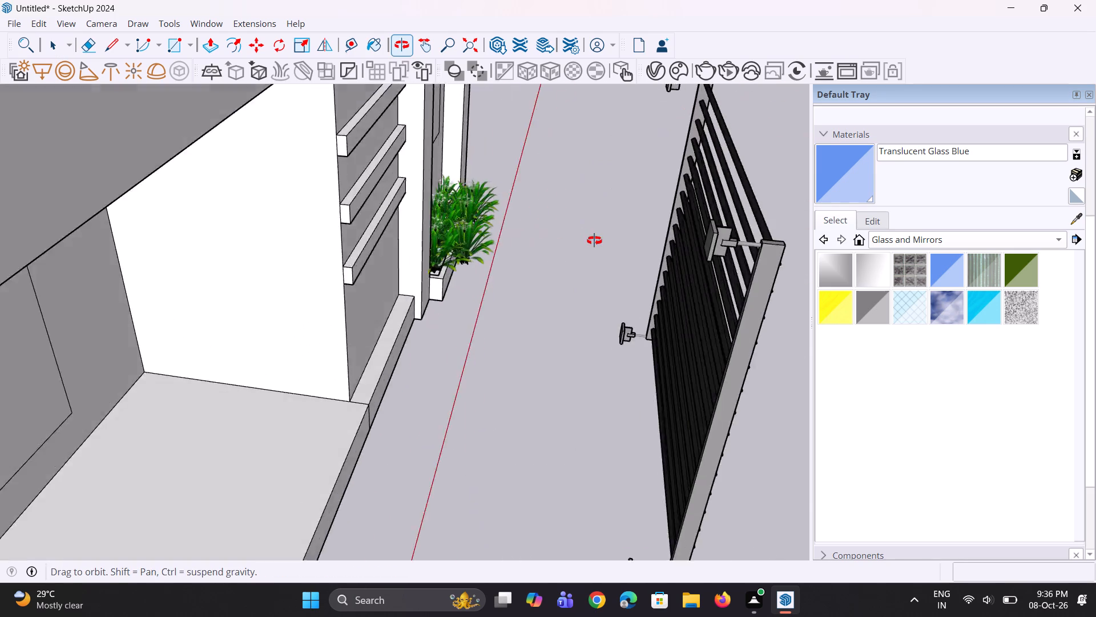
{"action": "middle_click_drag", "start_coordinate": [594, 241], "coordinate": [559, 234]}
{"action": "scroll", "coordinate": [559, 234], "scroll_direction": "up", "scroll_amount": 1}
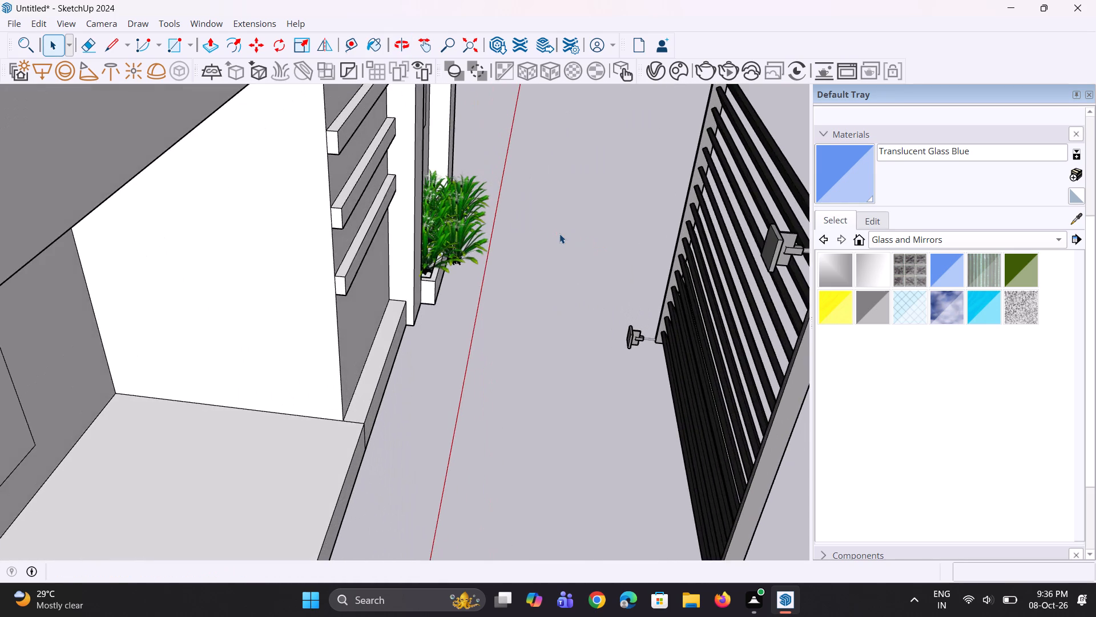
{"action": "scroll", "coordinate": [559, 234], "scroll_direction": "down", "scroll_amount": 8}
{"action": "middle_click_drag", "start_coordinate": [676, 233], "coordinate": [546, 217]}
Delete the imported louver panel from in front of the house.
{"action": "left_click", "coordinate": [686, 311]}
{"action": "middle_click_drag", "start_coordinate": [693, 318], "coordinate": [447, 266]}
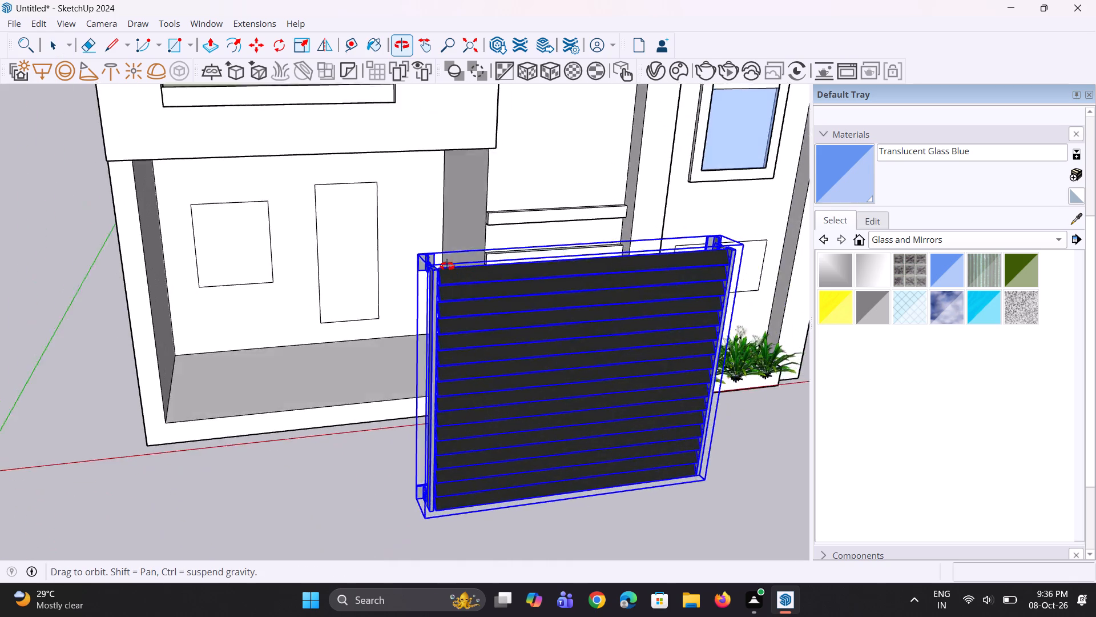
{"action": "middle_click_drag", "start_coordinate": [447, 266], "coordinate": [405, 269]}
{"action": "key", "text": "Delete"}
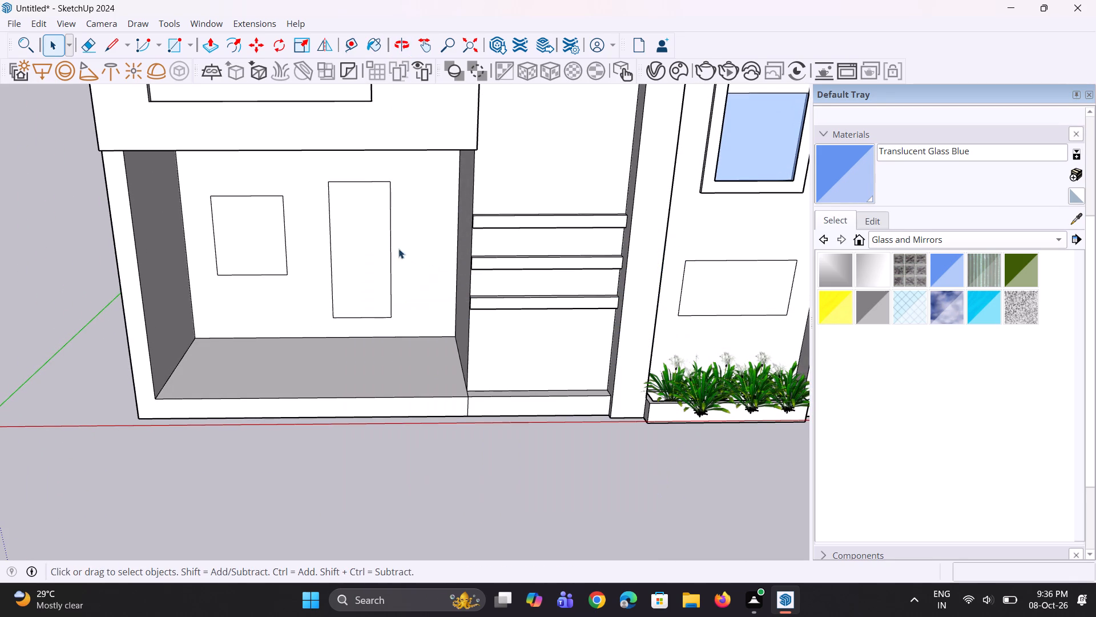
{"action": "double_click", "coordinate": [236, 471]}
Open the Downloads folder for import and find the railing models.
{"action": "left_click", "coordinate": [23, 25]}
{"action": "left_click", "coordinate": [19, 30]}
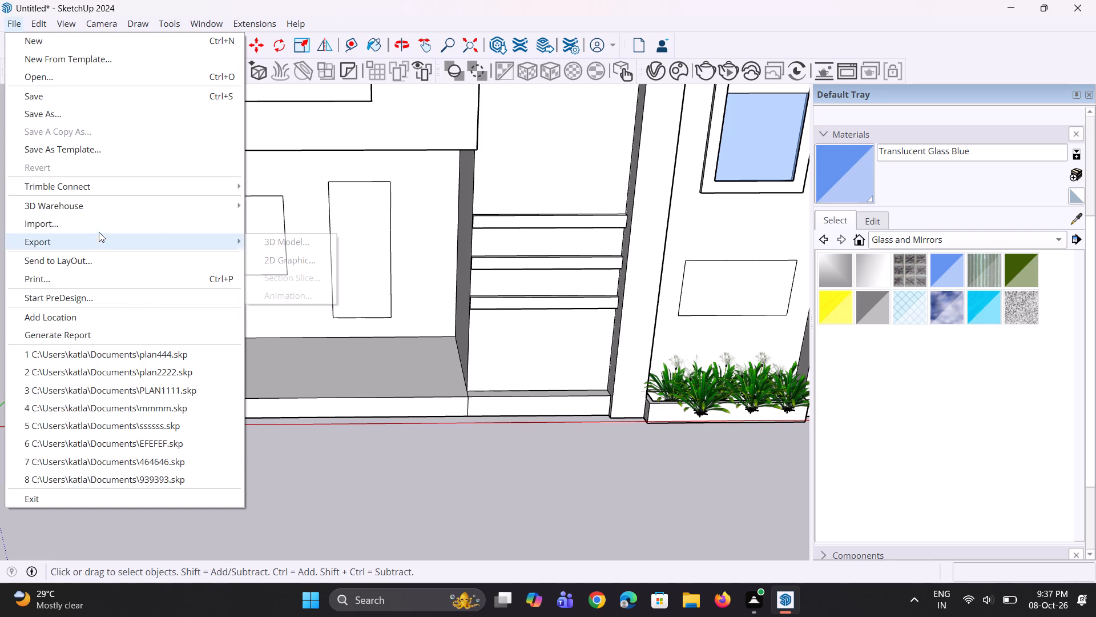
{"action": "left_click", "coordinate": [101, 226]}
{"action": "left_click", "coordinate": [96, 247]}
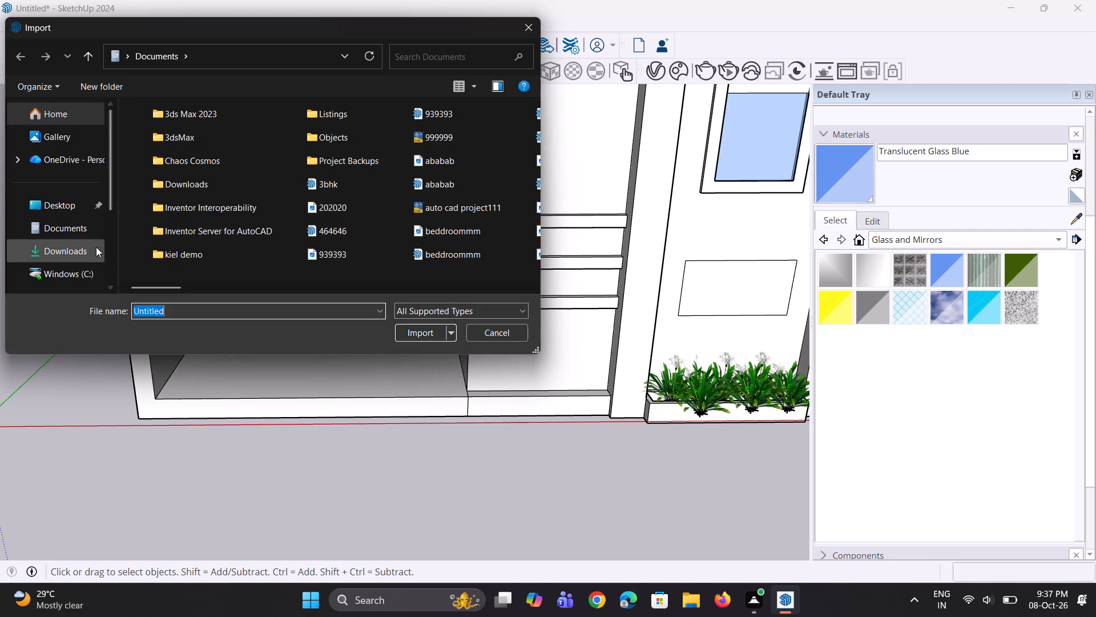
{"action": "scroll", "coordinate": [195, 231], "scroll_direction": "down", "scroll_amount": 19}
{"action": "scroll", "coordinate": [198, 228], "scroll_direction": "down", "scroll_amount": 5}
{"action": "scroll", "coordinate": [255, 235], "scroll_direction": "down", "scroll_amount": 2}
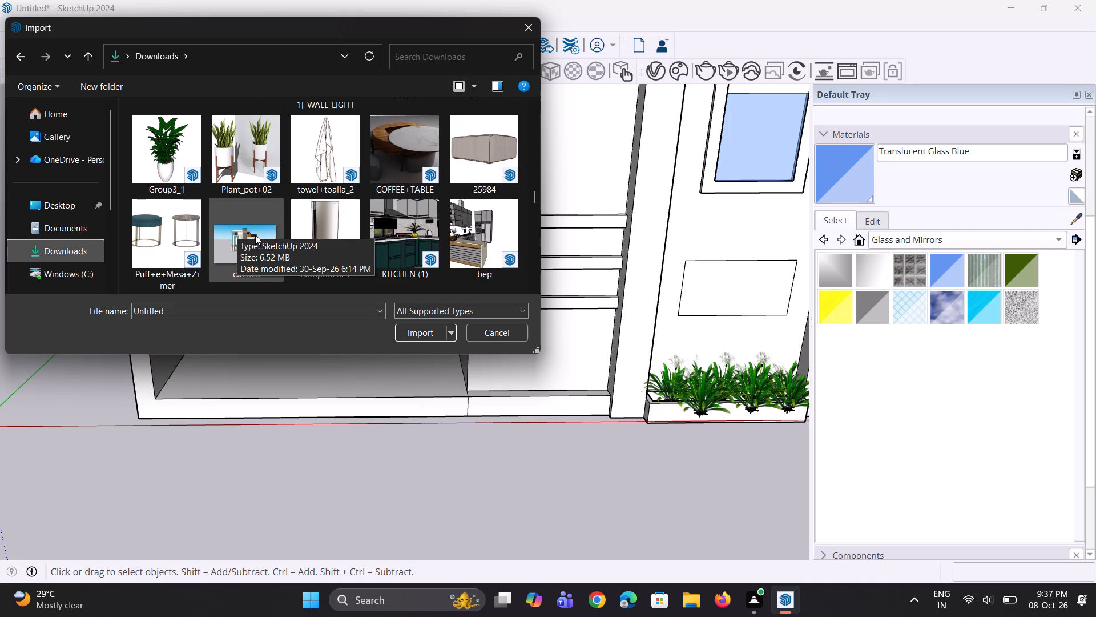
{"action": "scroll", "coordinate": [280, 232], "scroll_direction": "down", "scroll_amount": 6}
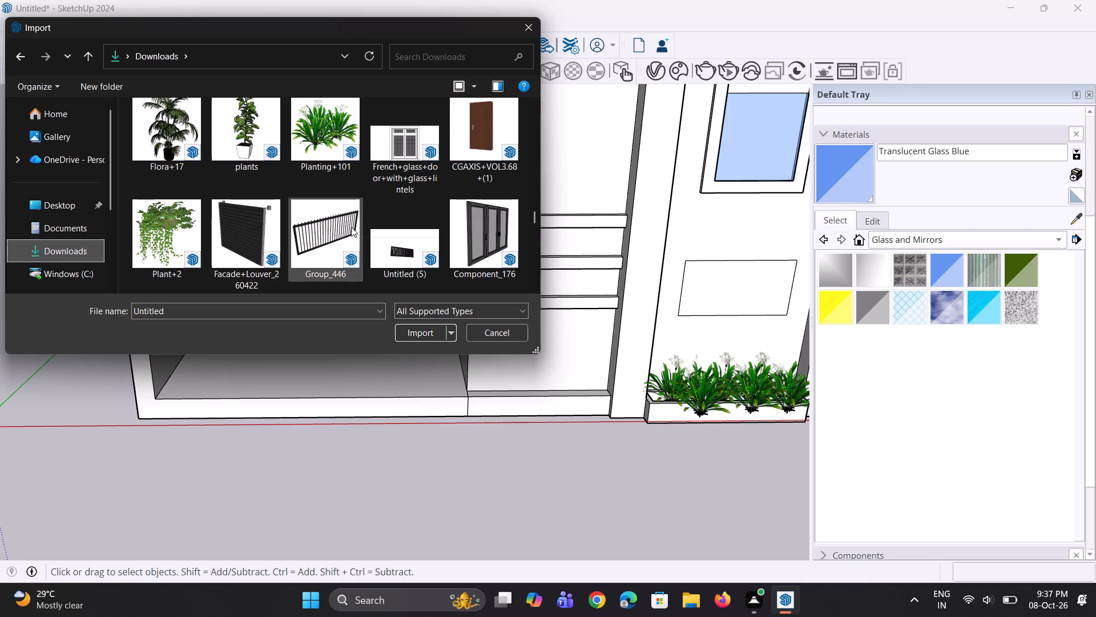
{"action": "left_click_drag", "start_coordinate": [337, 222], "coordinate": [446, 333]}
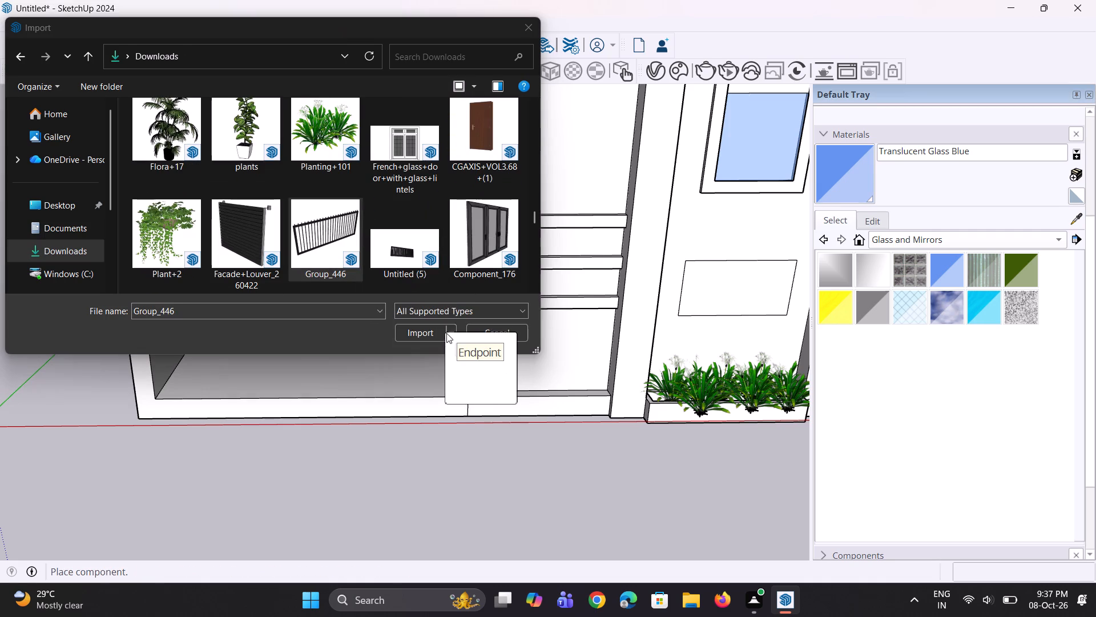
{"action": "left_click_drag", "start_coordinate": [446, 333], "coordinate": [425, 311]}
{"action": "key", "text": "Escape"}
Import the Untitled (5) model from Downloads, placing its origin on the ground in front of the house.
{"action": "left_click_drag", "start_coordinate": [401, 259], "coordinate": [544, 438]}
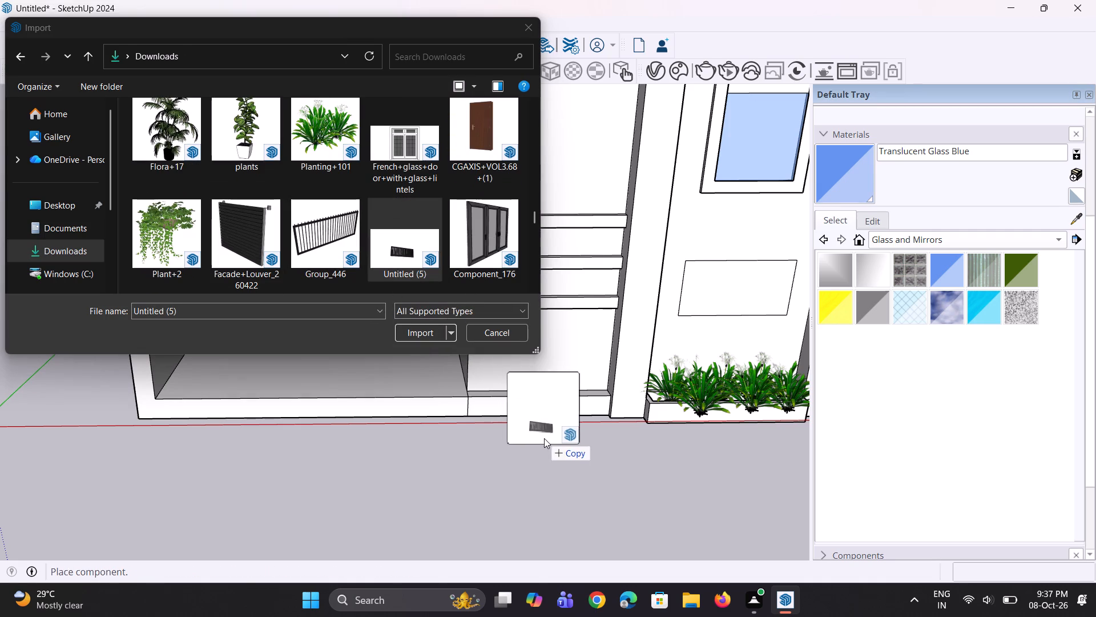
{"action": "left_click_drag", "start_coordinate": [544, 438], "coordinate": [555, 448]}
{"action": "scroll", "coordinate": [491, 425], "scroll_direction": "down", "scroll_amount": 8}
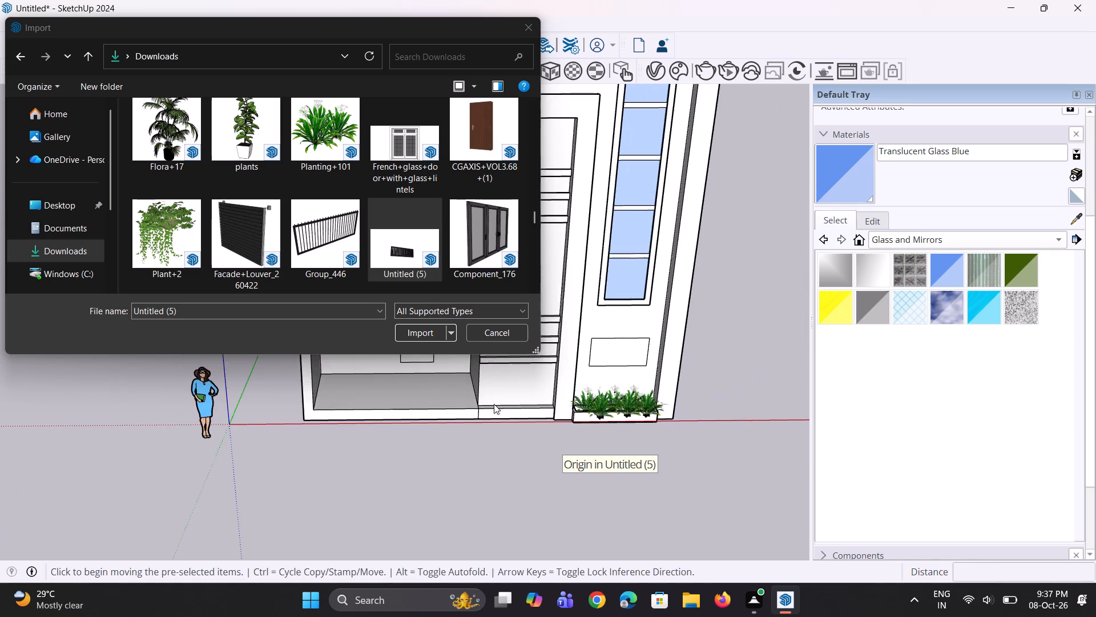
{"action": "scroll", "coordinate": [494, 404], "scroll_direction": "down", "scroll_amount": 2}
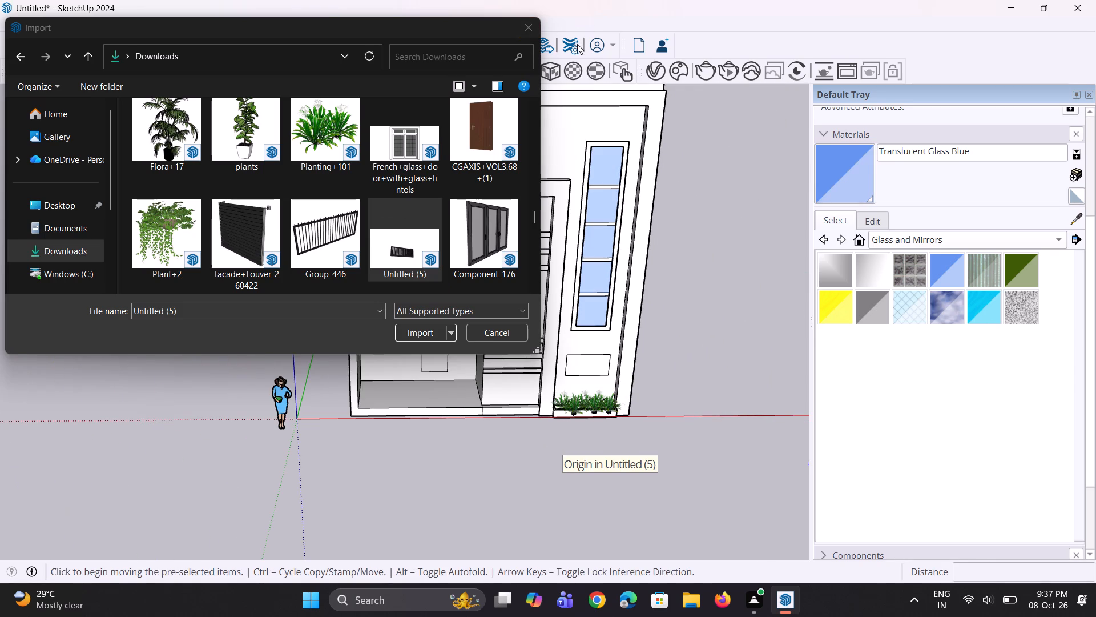
Import the Group_446 railing model and place it at the porch floor's front corner against the new side wall.
{"action": "left_click", "coordinate": [357, 238]}
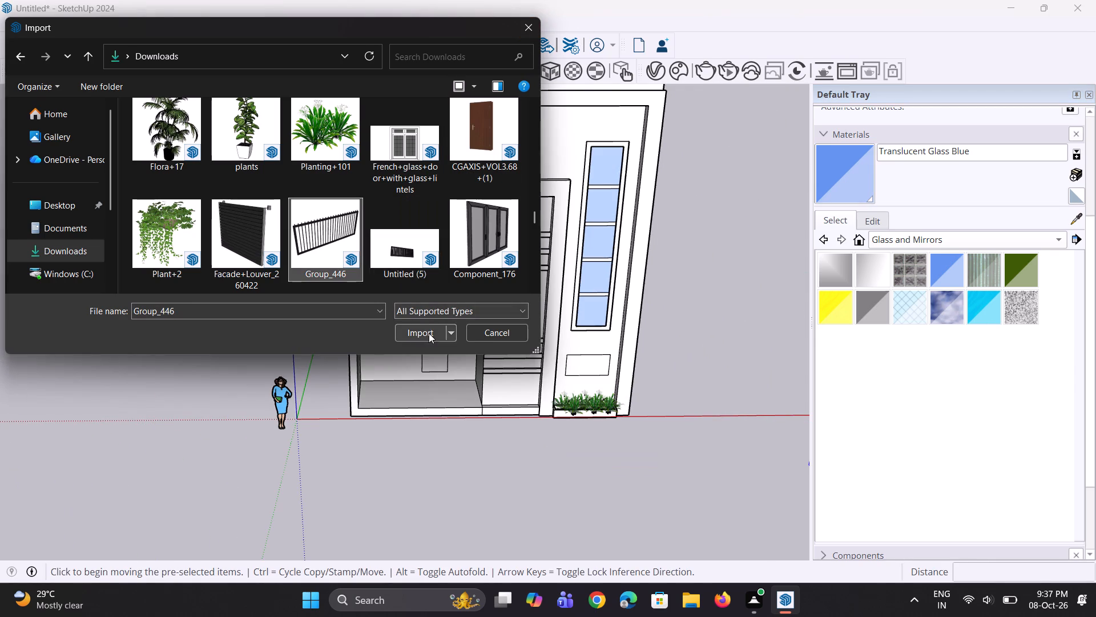
{"action": "left_click", "coordinate": [429, 333]}
{"action": "scroll", "coordinate": [420, 315], "scroll_direction": "down", "scroll_amount": 5}
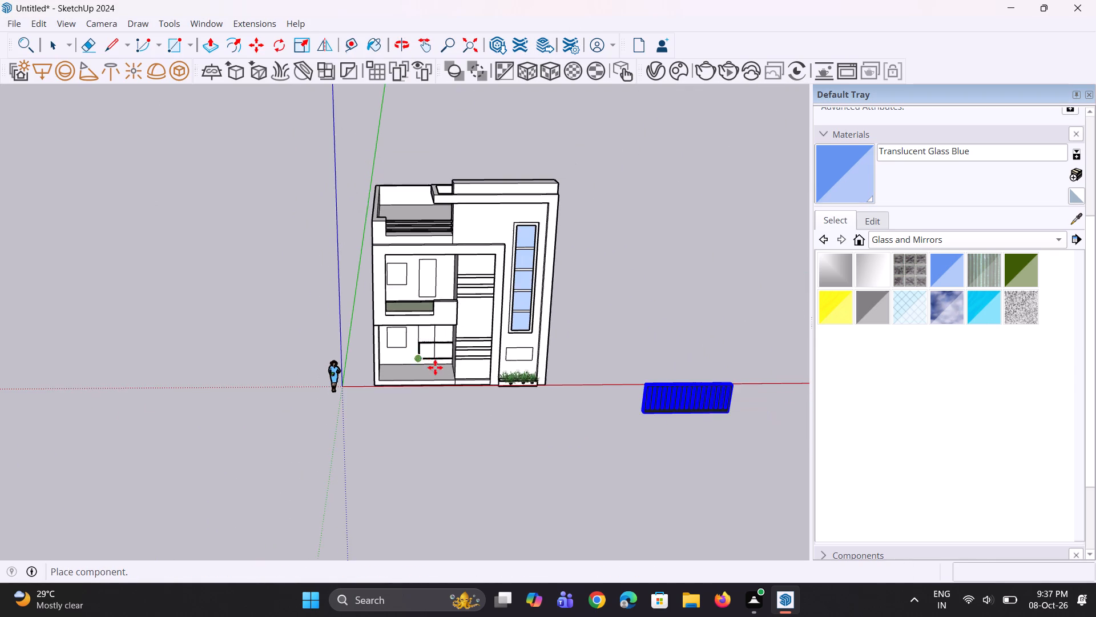
{"action": "scroll", "coordinate": [379, 386], "scroll_direction": "up", "scroll_amount": 16}
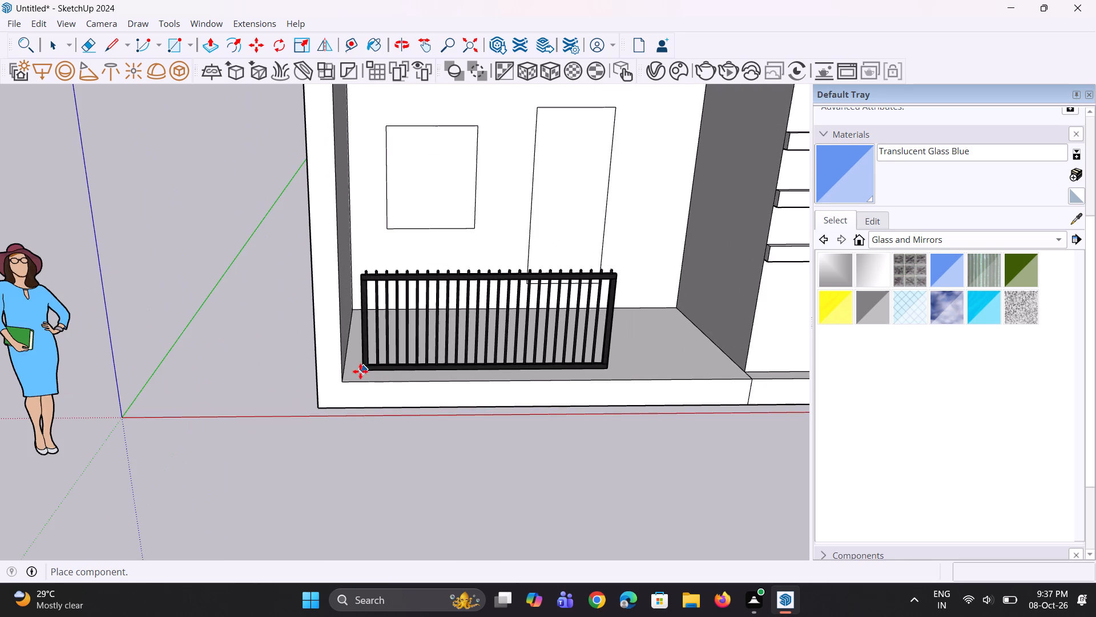
{"action": "left_click", "coordinate": [343, 383]}
{"action": "scroll", "coordinate": [468, 360], "scroll_direction": "down", "scroll_amount": 4}
{"action": "middle_click_drag", "start_coordinate": [582, 341], "coordinate": [580, 338]}
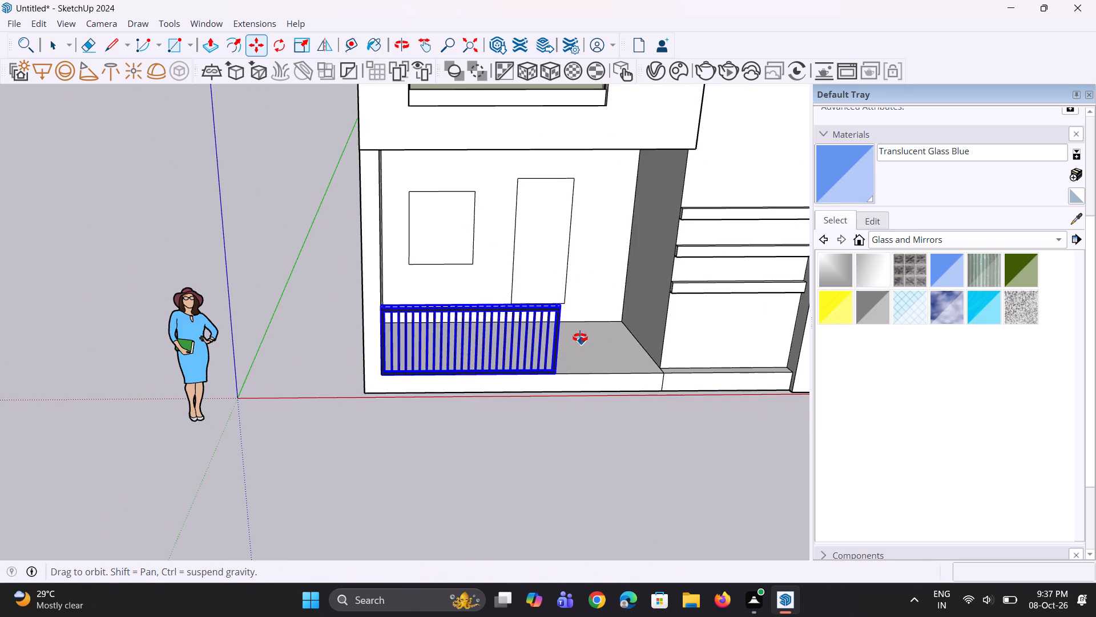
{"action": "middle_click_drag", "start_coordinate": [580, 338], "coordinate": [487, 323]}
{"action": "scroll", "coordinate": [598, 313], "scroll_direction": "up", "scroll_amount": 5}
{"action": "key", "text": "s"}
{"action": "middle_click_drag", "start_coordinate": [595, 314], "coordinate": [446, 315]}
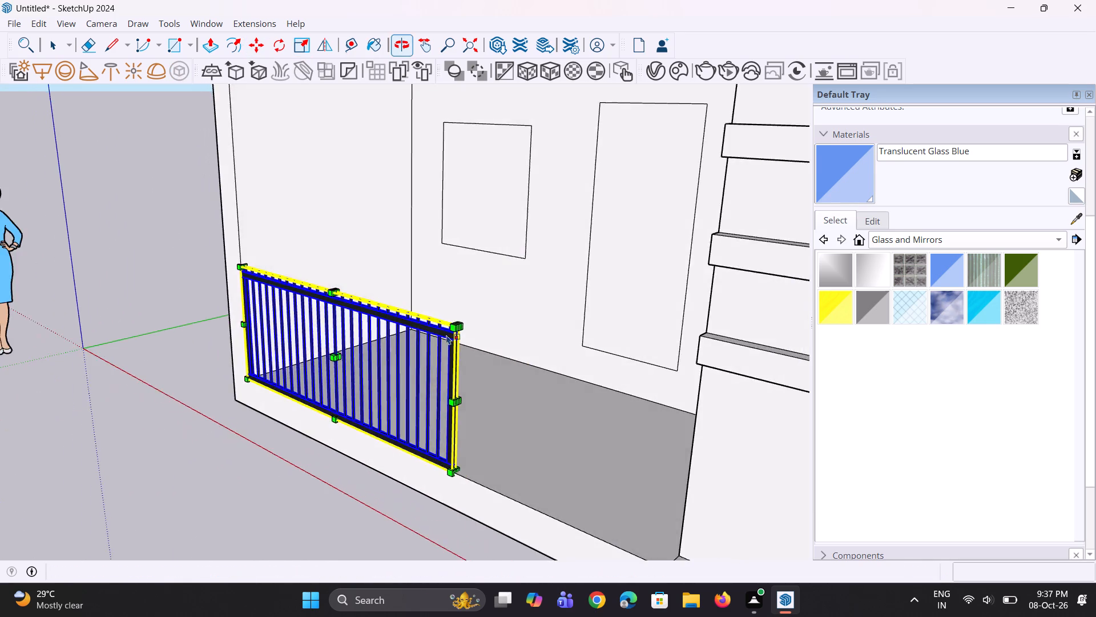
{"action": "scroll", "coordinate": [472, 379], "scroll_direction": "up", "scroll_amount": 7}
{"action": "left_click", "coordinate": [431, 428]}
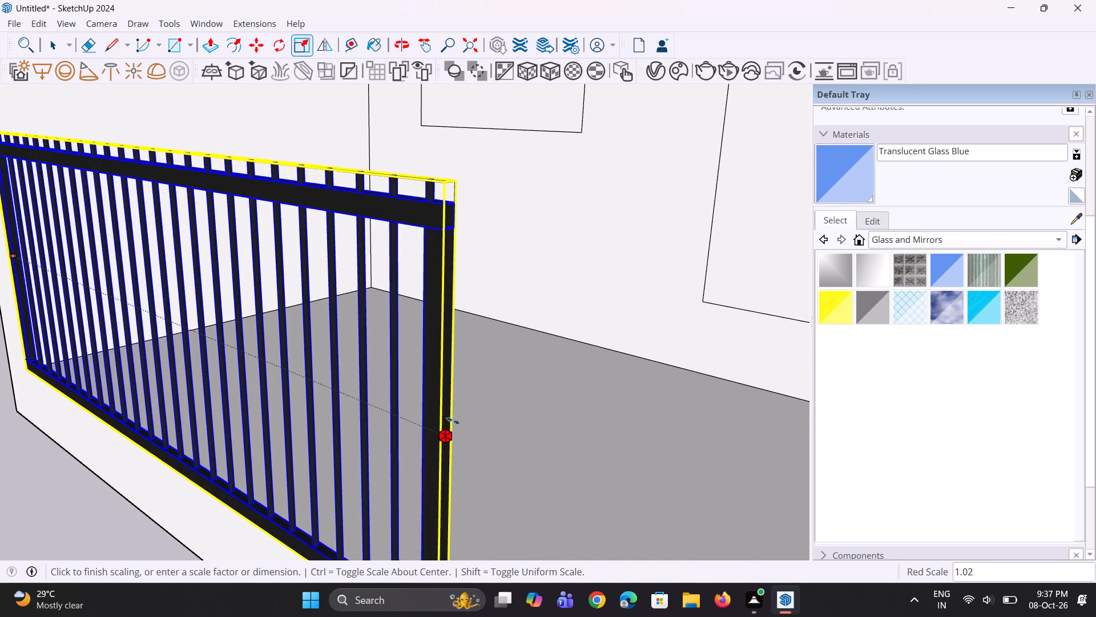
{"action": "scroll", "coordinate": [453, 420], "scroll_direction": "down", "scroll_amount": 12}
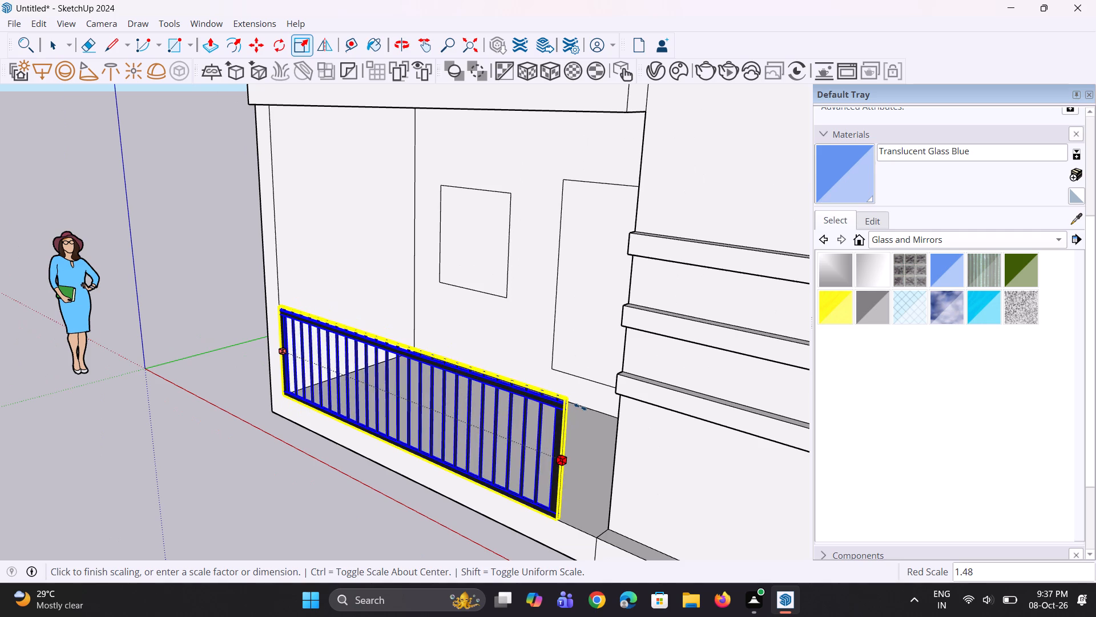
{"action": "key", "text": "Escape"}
Examine the other imported black slatted panel standing on the ground beside the house.
{"action": "scroll", "coordinate": [459, 378], "scroll_direction": "down", "scroll_amount": 15}
{"action": "middle_click_drag", "start_coordinate": [489, 357], "coordinate": [695, 371]}
{"action": "scroll", "coordinate": [715, 398], "scroll_direction": "up", "scroll_amount": 1}
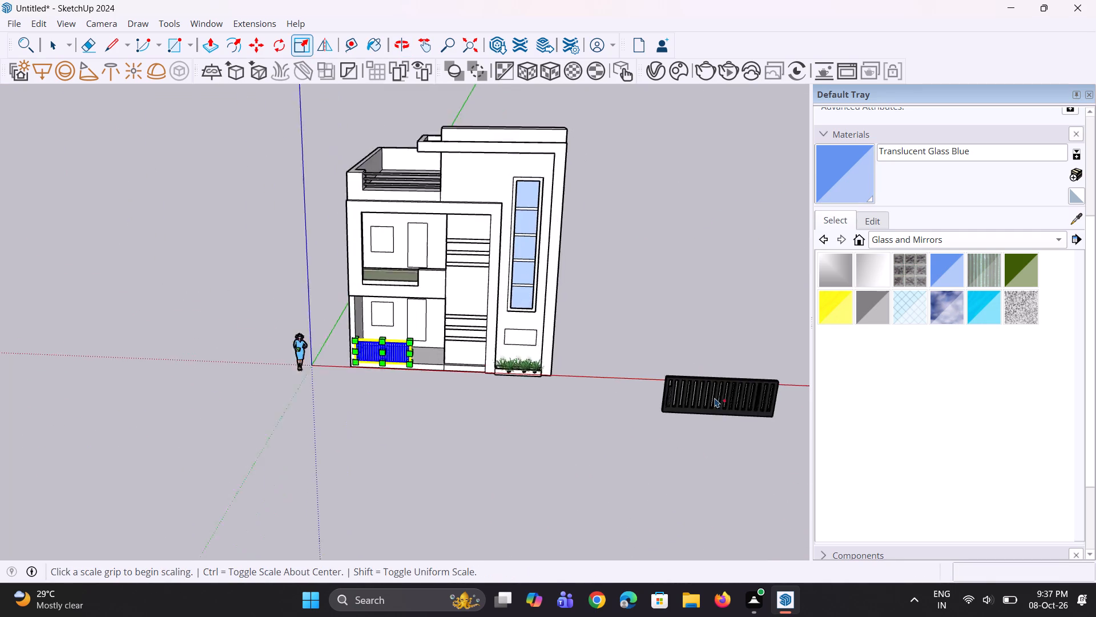
{"action": "scroll", "coordinate": [715, 398], "scroll_direction": "up", "scroll_amount": 7}
{"action": "middle_click_drag", "start_coordinate": [632, 382], "coordinate": [642, 318]}
{"action": "scroll", "coordinate": [693, 354], "scroll_direction": "up", "scroll_amount": 9}
{"action": "middle_click_drag", "start_coordinate": [626, 347], "coordinate": [654, 358]}
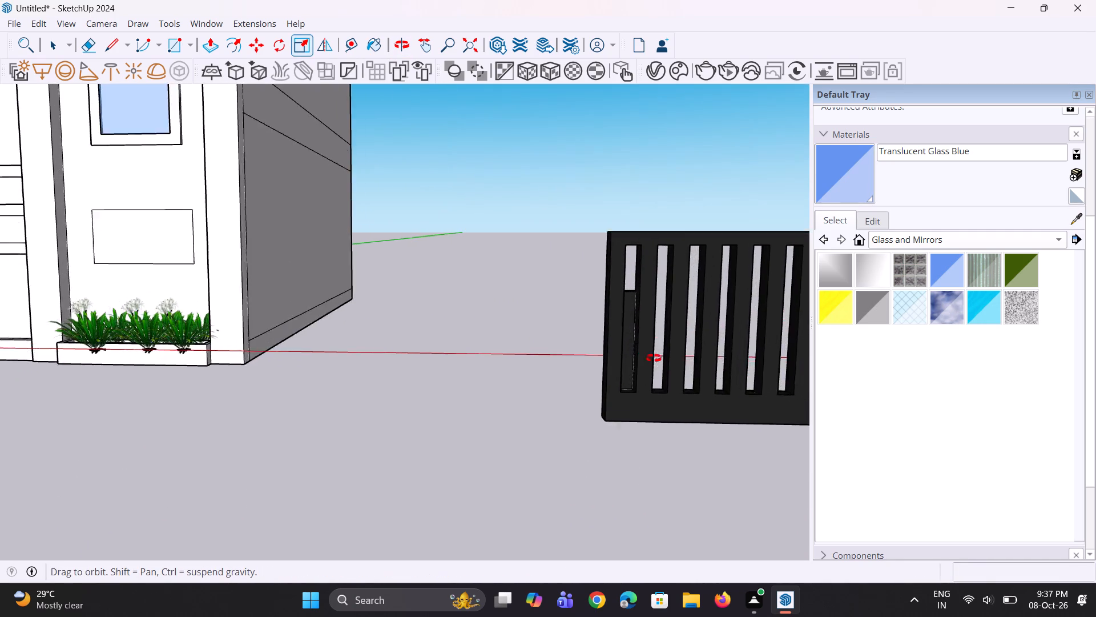
{"action": "middle_click_drag", "start_coordinate": [654, 358], "coordinate": [721, 384]}
{"action": "scroll", "coordinate": [680, 362], "scroll_direction": "down", "scroll_amount": 10}
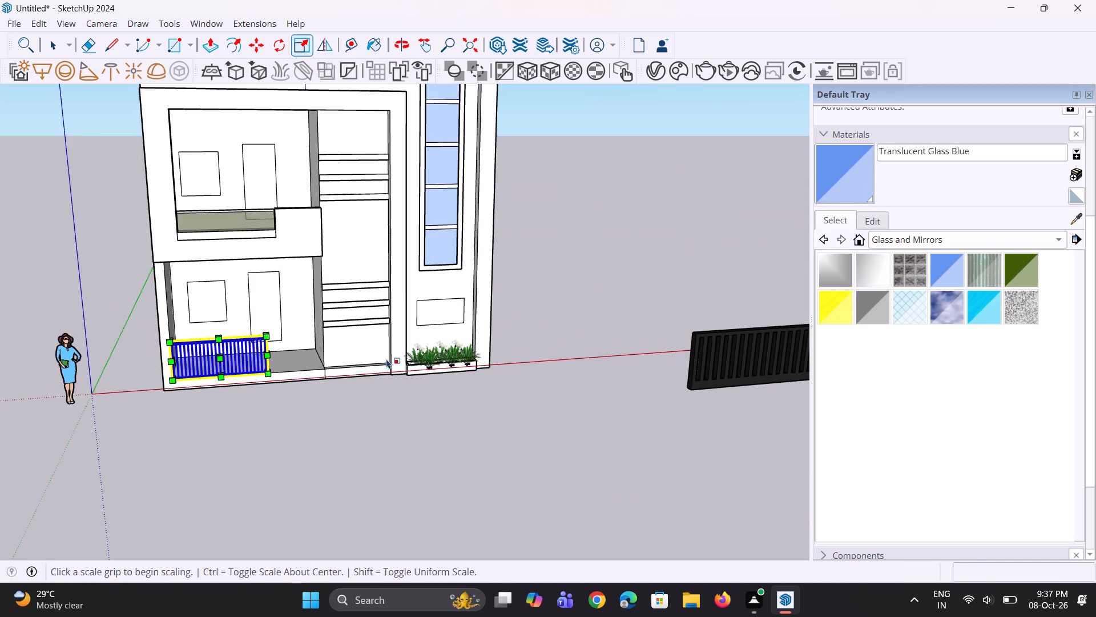
Scale the porch railing lengthwise along the red axis by about 1.63 so it spans to the porch's far wall.
{"action": "middle_click_drag", "start_coordinate": [309, 348], "coordinate": [108, 339]}
{"action": "scroll", "coordinate": [239, 338], "scroll_direction": "up", "scroll_amount": 13}
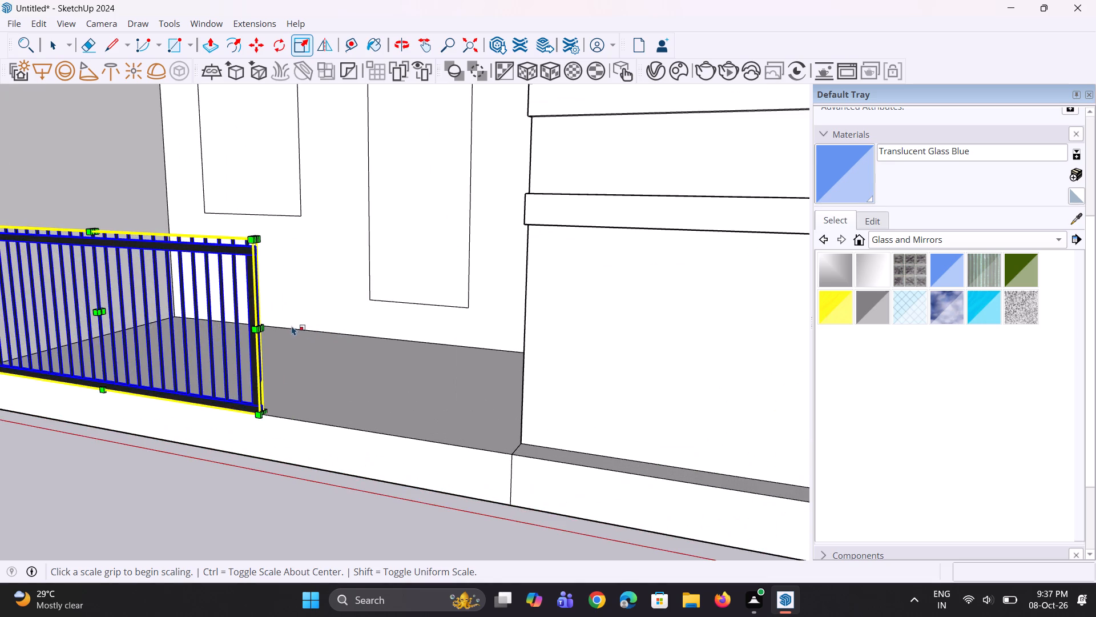
{"action": "scroll", "coordinate": [260, 345], "scroll_direction": "up", "scroll_amount": 6}
{"action": "middle_click_drag", "start_coordinate": [261, 343], "coordinate": [240, 362]}
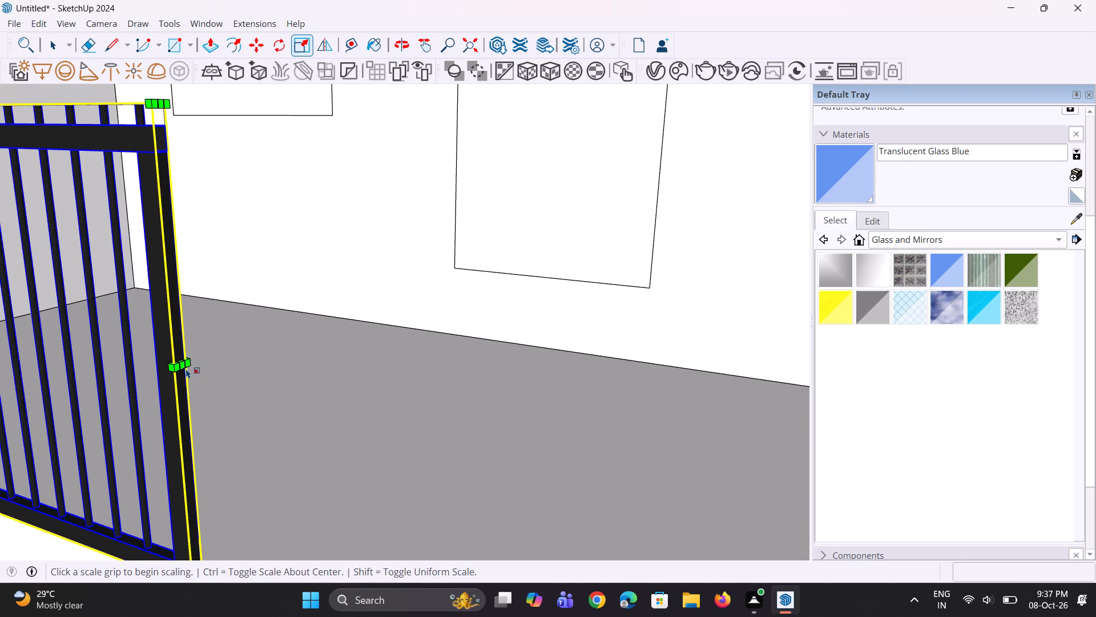
{"action": "left_click", "coordinate": [186, 367]}
{"action": "key", "text": "Escape"}
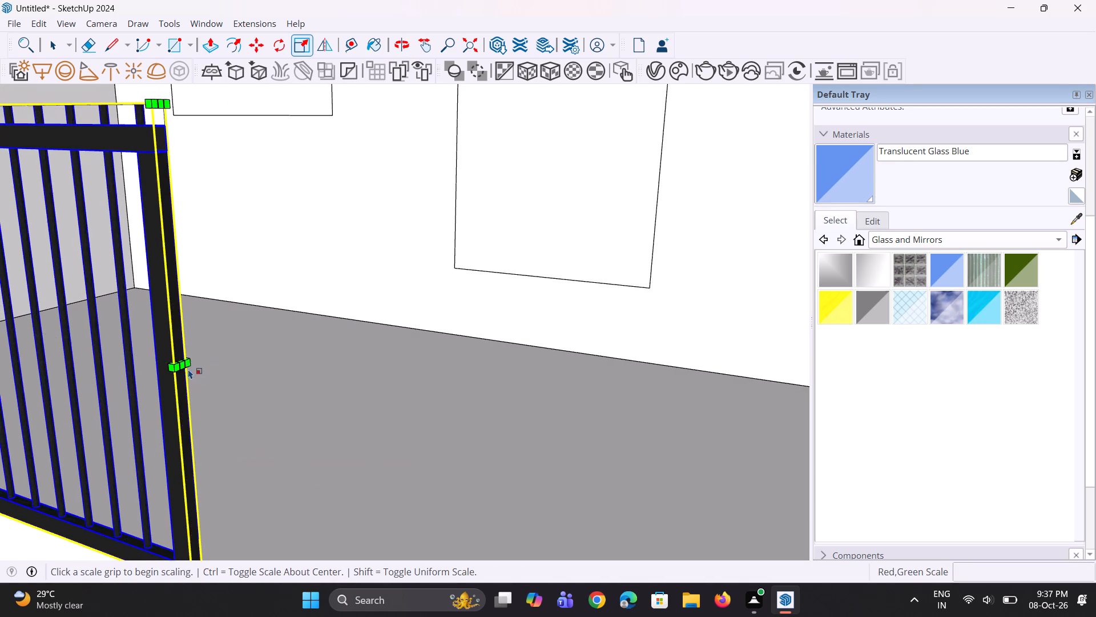
{"action": "scroll", "coordinate": [192, 379], "scroll_direction": "up", "scroll_amount": 6}
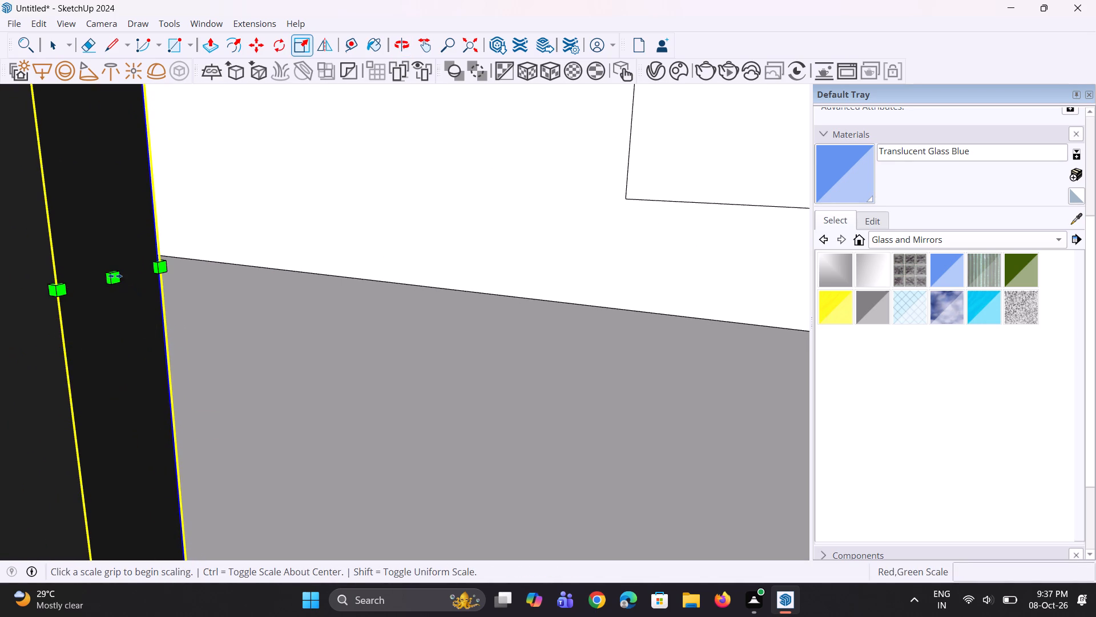
{"action": "left_click", "coordinate": [115, 276]}
{"action": "scroll", "coordinate": [116, 279], "scroll_direction": "down", "scroll_amount": 14}
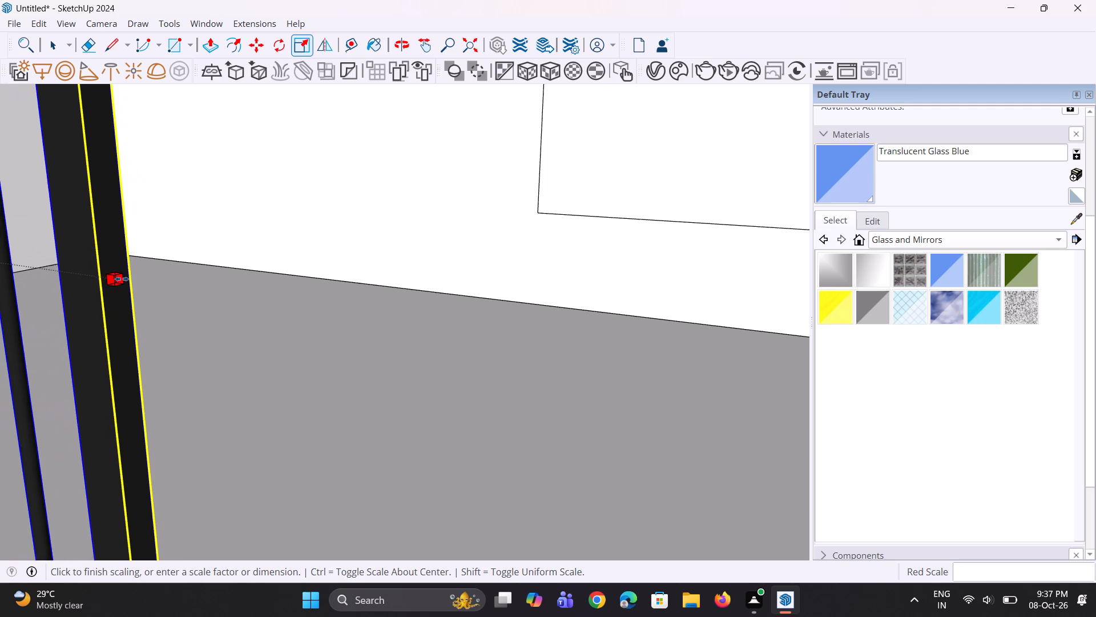
{"action": "scroll", "coordinate": [122, 279], "scroll_direction": "down", "scroll_amount": 17}
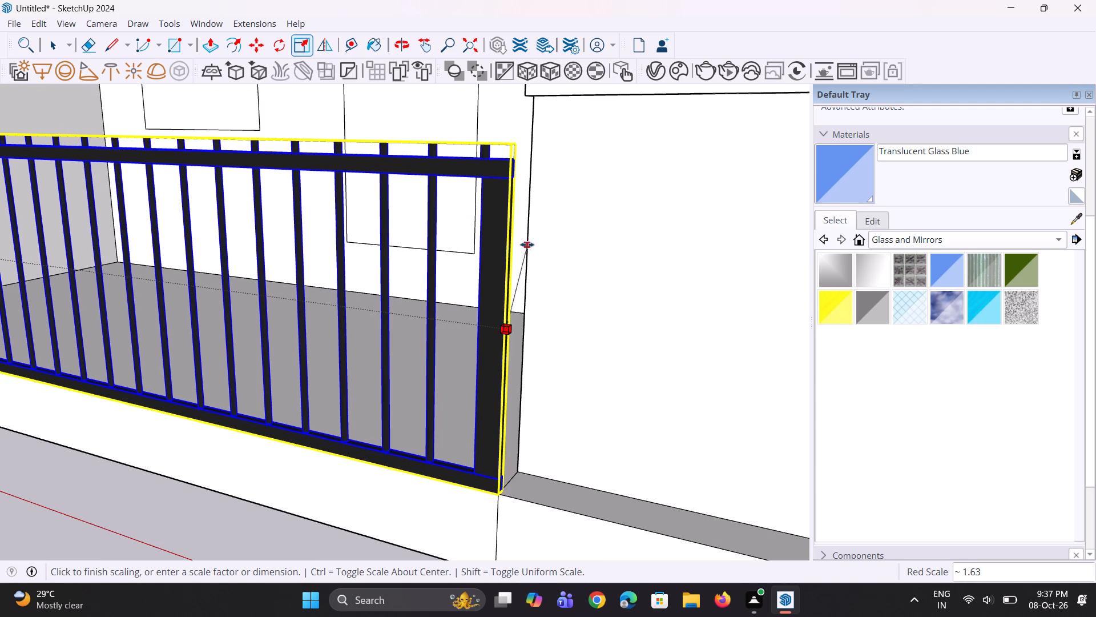
{"action": "left_click", "coordinate": [527, 242]}
Scale the railing's depth along the green axis by about 5.00 to thicken its bars and rails.
{"action": "middle_click_drag", "start_coordinate": [514, 297], "coordinate": [472, 348]}
{"action": "scroll", "coordinate": [374, 283], "scroll_direction": "down", "scroll_amount": 5}
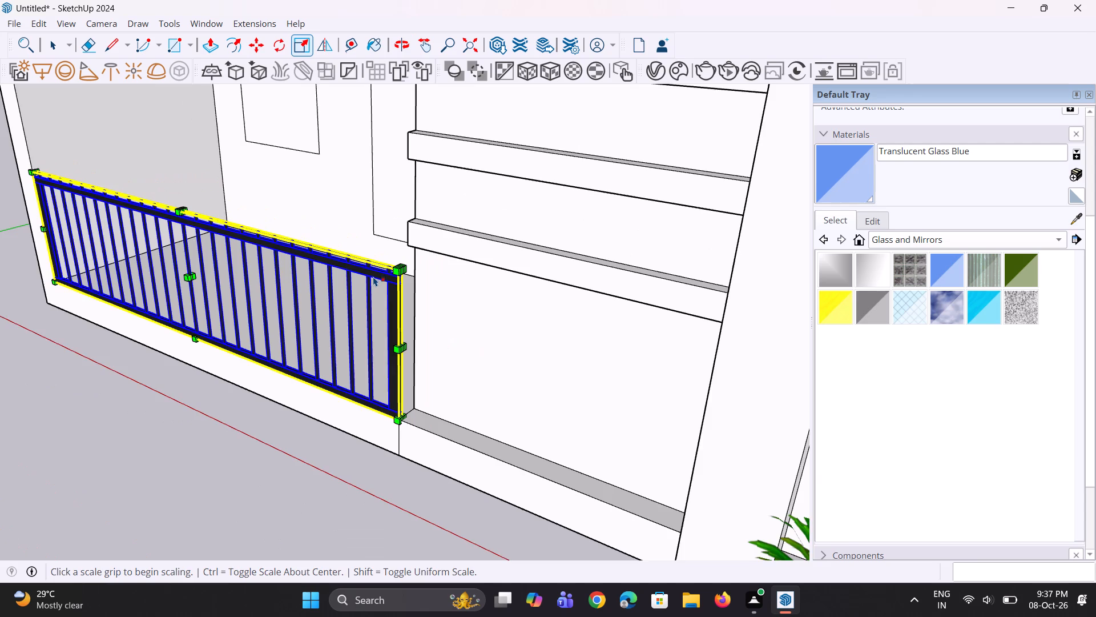
{"action": "scroll", "coordinate": [373, 277], "scroll_direction": "down", "scroll_amount": 3}
{"action": "middle_click_drag", "start_coordinate": [370, 292], "coordinate": [361, 310]}
{"action": "scroll", "coordinate": [255, 272], "scroll_direction": "up", "scroll_amount": 10}
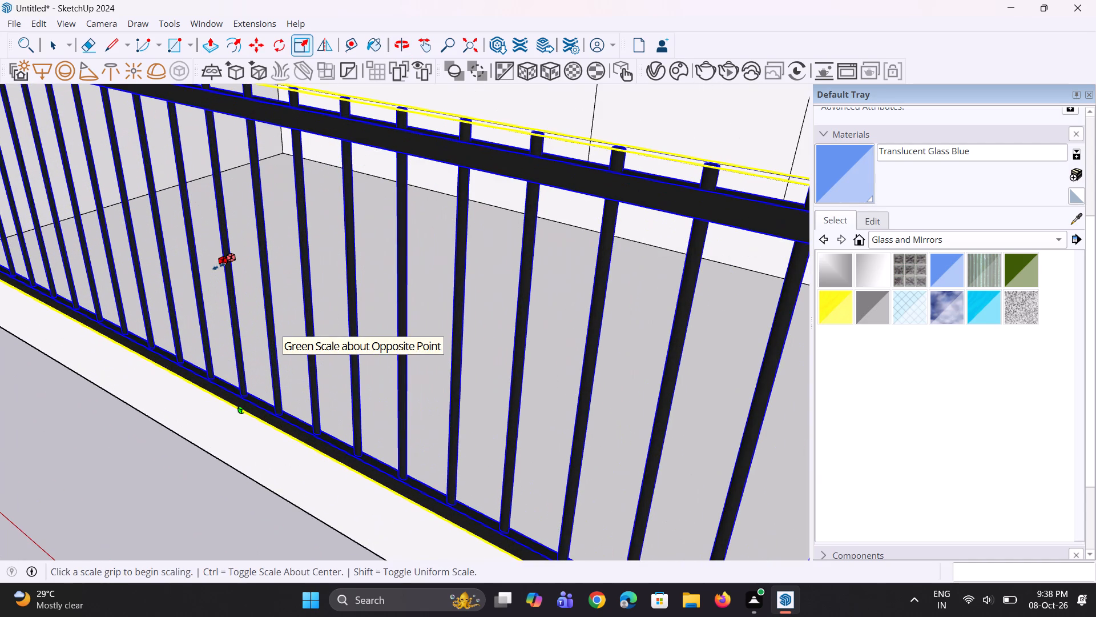
{"action": "left_click", "coordinate": [235, 253]}
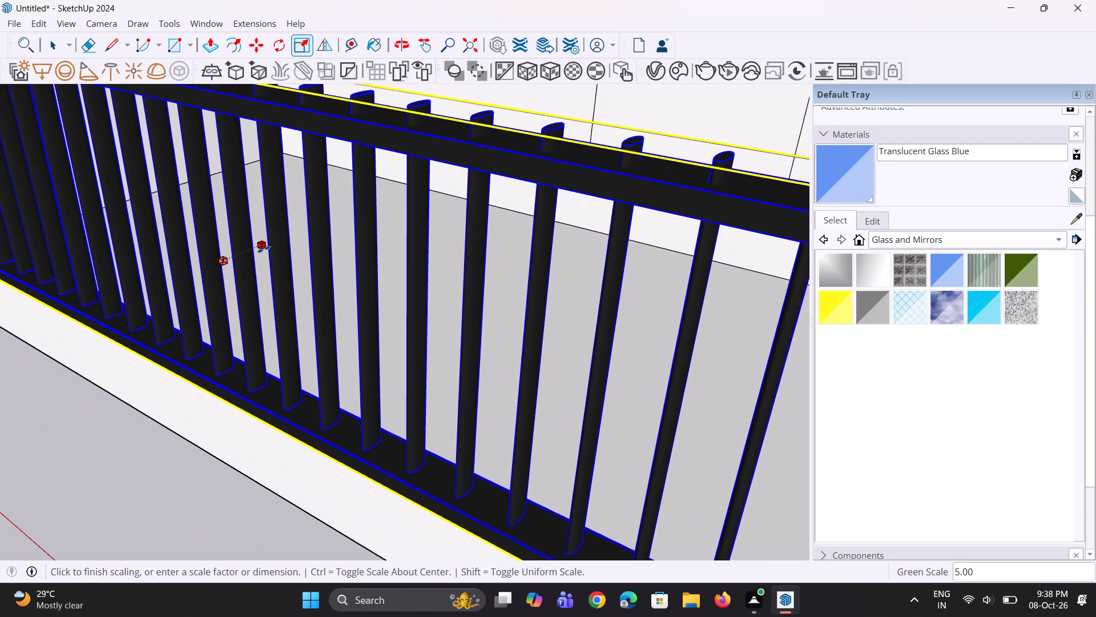
{"action": "left_click", "coordinate": [266, 249]}
Move the thickened railing back from the porch floor's front edge by about 3 1/8".
{"action": "scroll", "coordinate": [269, 239], "scroll_direction": "down", "scroll_amount": 9}
{"action": "middle_click_drag", "start_coordinate": [558, 348], "coordinate": [535, 385]}
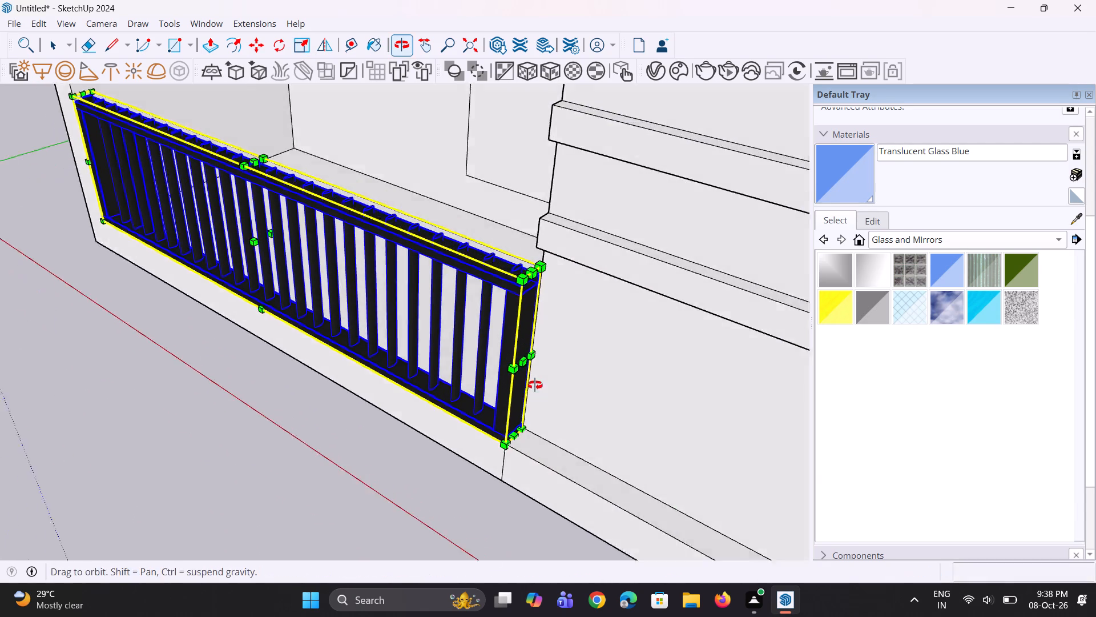
{"action": "middle_click_drag", "start_coordinate": [535, 385], "coordinate": [532, 389]}
{"action": "scroll", "coordinate": [514, 422], "scroll_direction": "up", "scroll_amount": 4}
{"action": "key", "text": "m"}
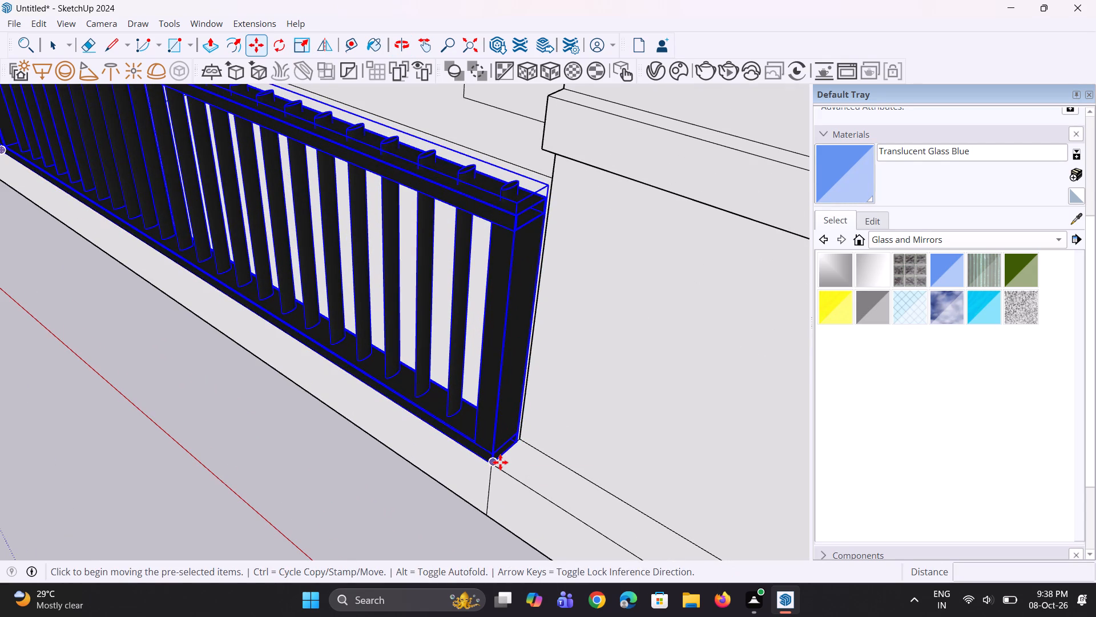
{"action": "left_click", "coordinate": [500, 462]}
{"action": "left_click", "coordinate": [505, 455]}
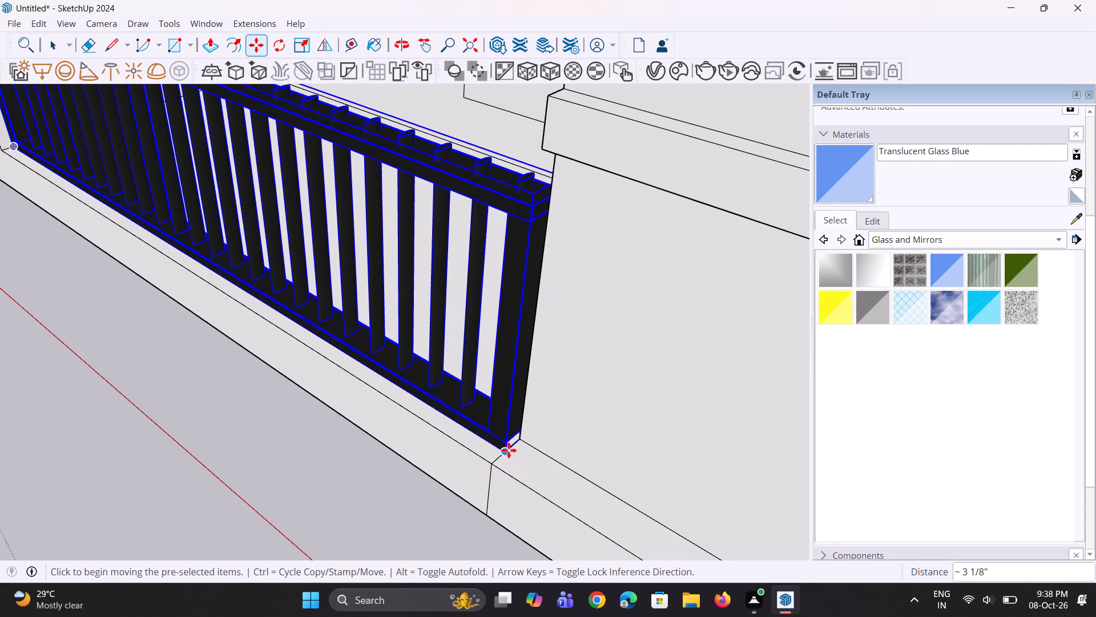
Scale the railing's height along the blue axis by 2.00 and clear the selection.
{"action": "scroll", "coordinate": [509, 450], "scroll_direction": "down", "scroll_amount": 9}
{"action": "middle_click_drag", "start_coordinate": [356, 402], "coordinate": [565, 335]}
{"action": "scroll", "coordinate": [392, 394], "scroll_direction": "up", "scroll_amount": 1}
{"action": "scroll", "coordinate": [565, 335], "scroll_direction": "down", "scroll_amount": 4}
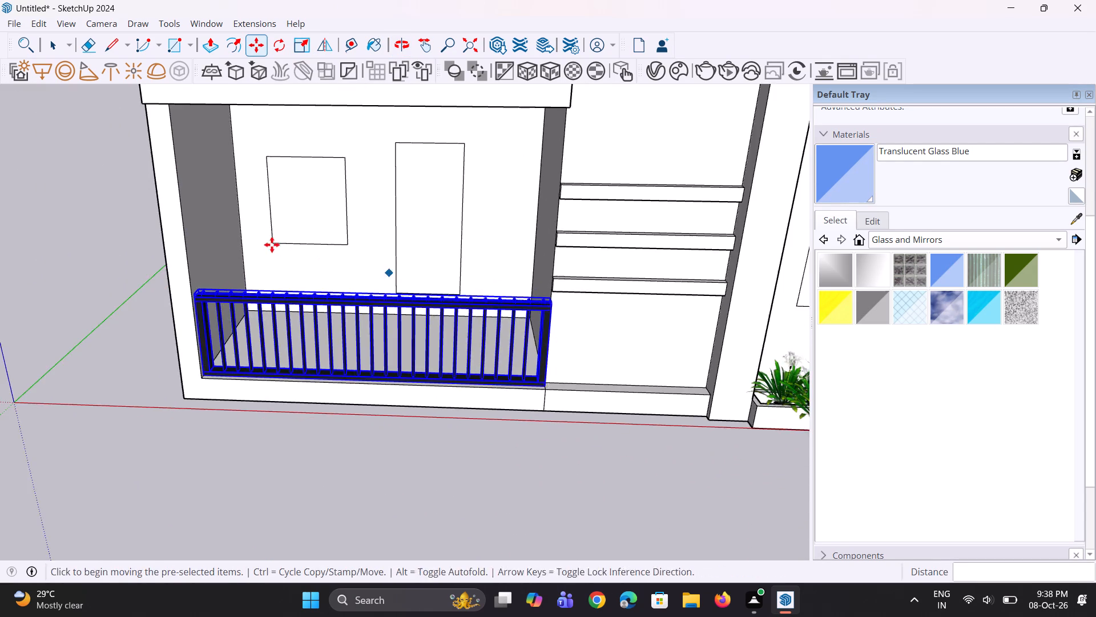
{"action": "middle_click_drag", "start_coordinate": [272, 245], "coordinate": [302, 216]}
{"action": "scroll", "coordinate": [273, 244], "scroll_direction": "up", "scroll_amount": 4}
{"action": "key", "text": "s"}
{"action": "scroll", "coordinate": [408, 335], "scroll_direction": "up", "scroll_amount": 3}
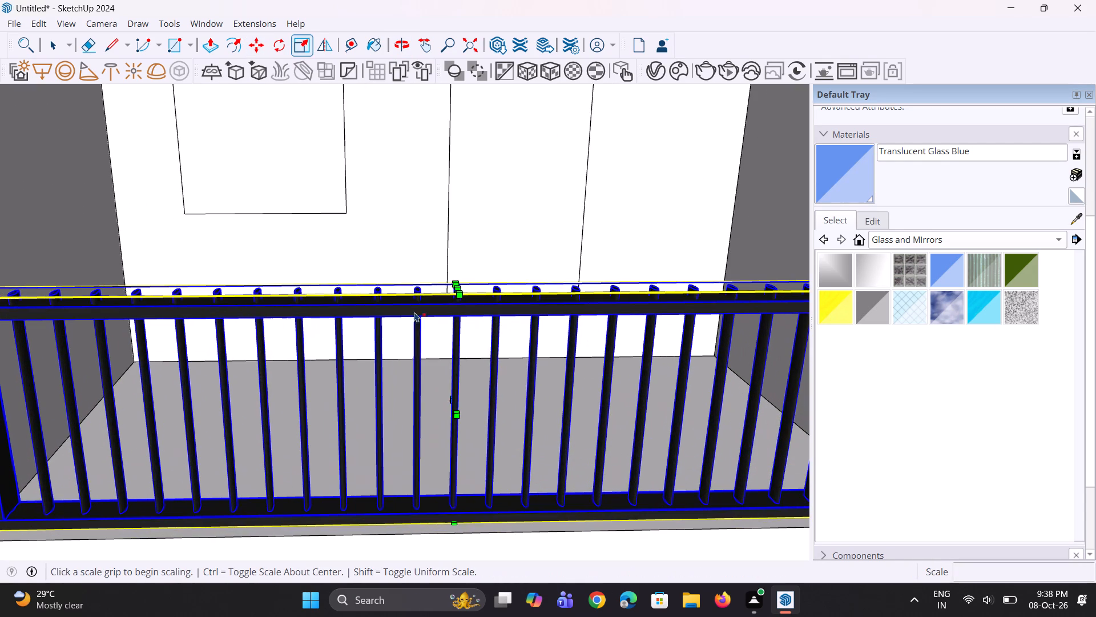
{"action": "left_click", "coordinate": [460, 284]}
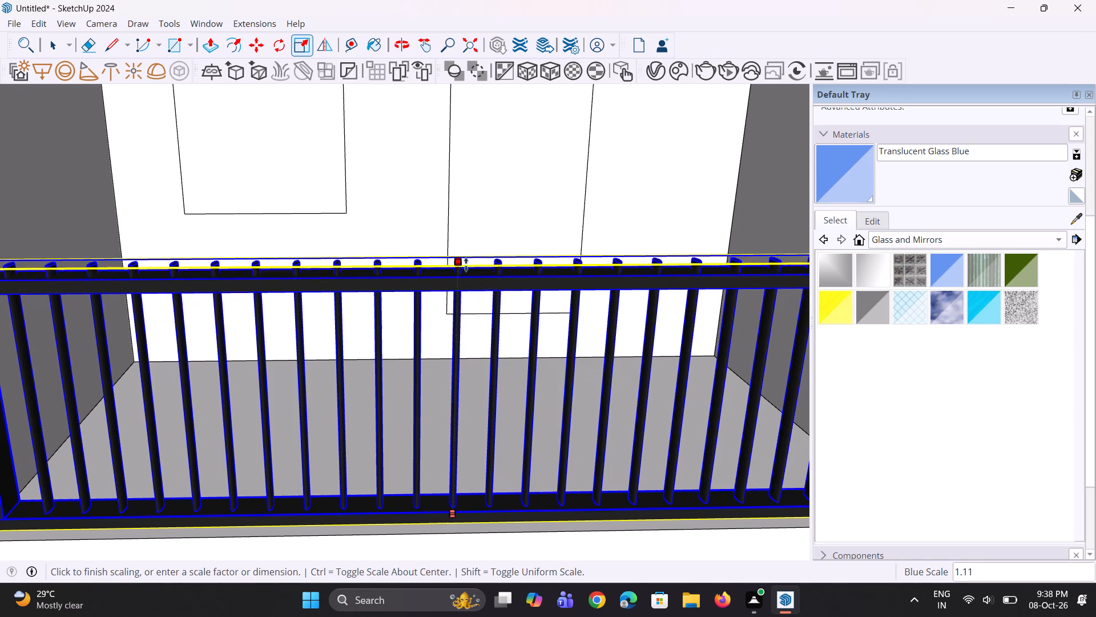
{"action": "scroll", "coordinate": [466, 265], "scroll_direction": "down", "scroll_amount": 8}
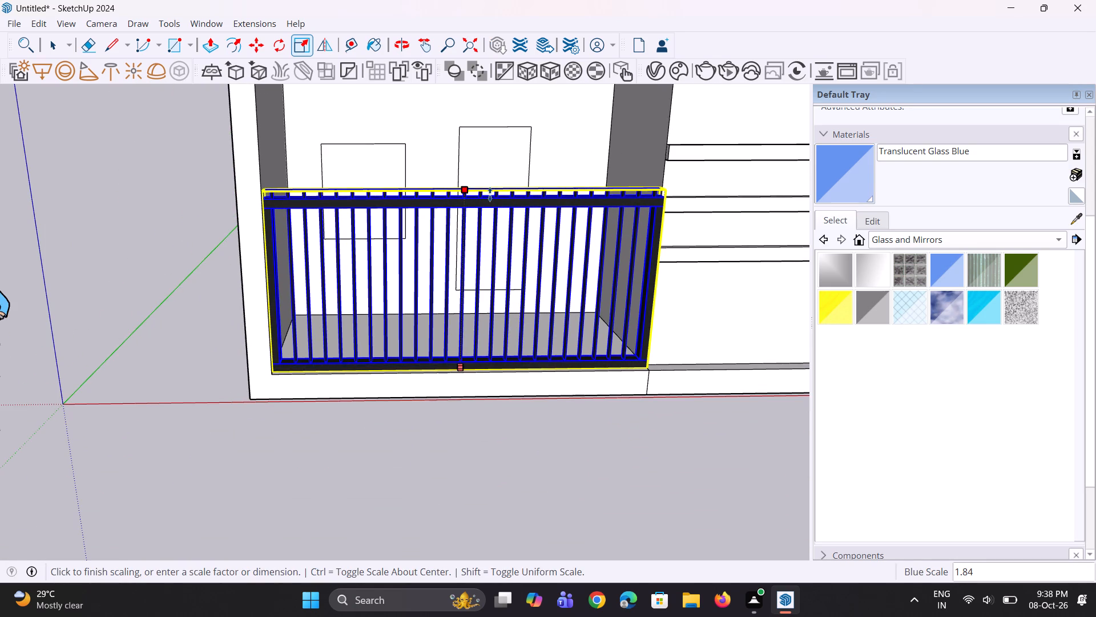
{"action": "left_click", "coordinate": [496, 186]}
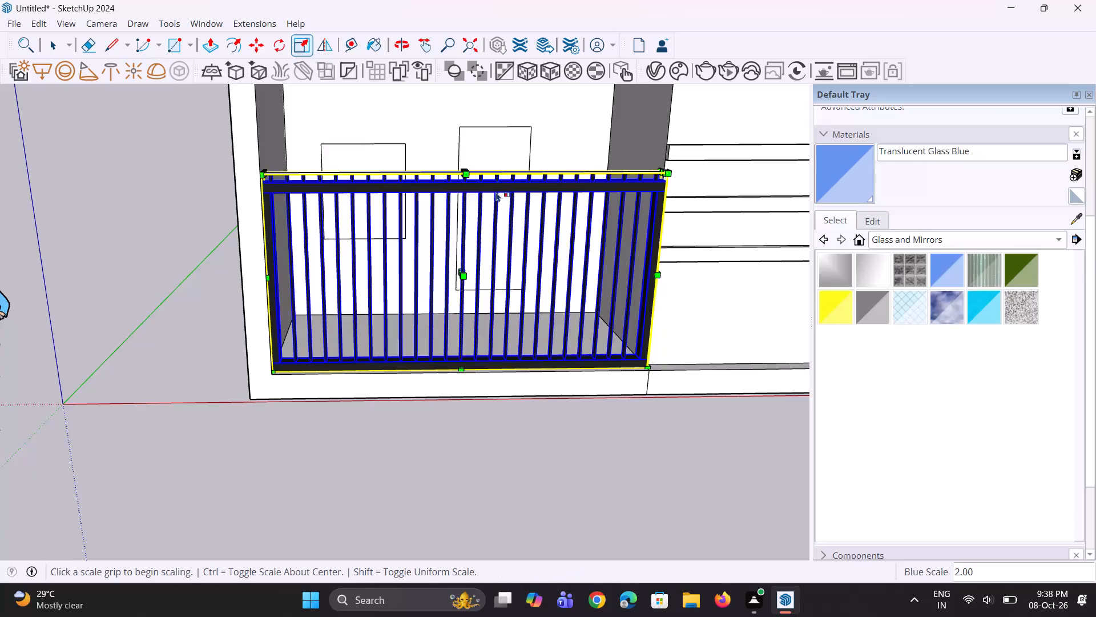
{"action": "scroll", "coordinate": [490, 246], "scroll_direction": "down", "scroll_amount": 5}
{"action": "middle_click_drag", "start_coordinate": [490, 249], "coordinate": [456, 243]}
{"action": "scroll", "coordinate": [456, 243], "scroll_direction": "up", "scroll_amount": 1}
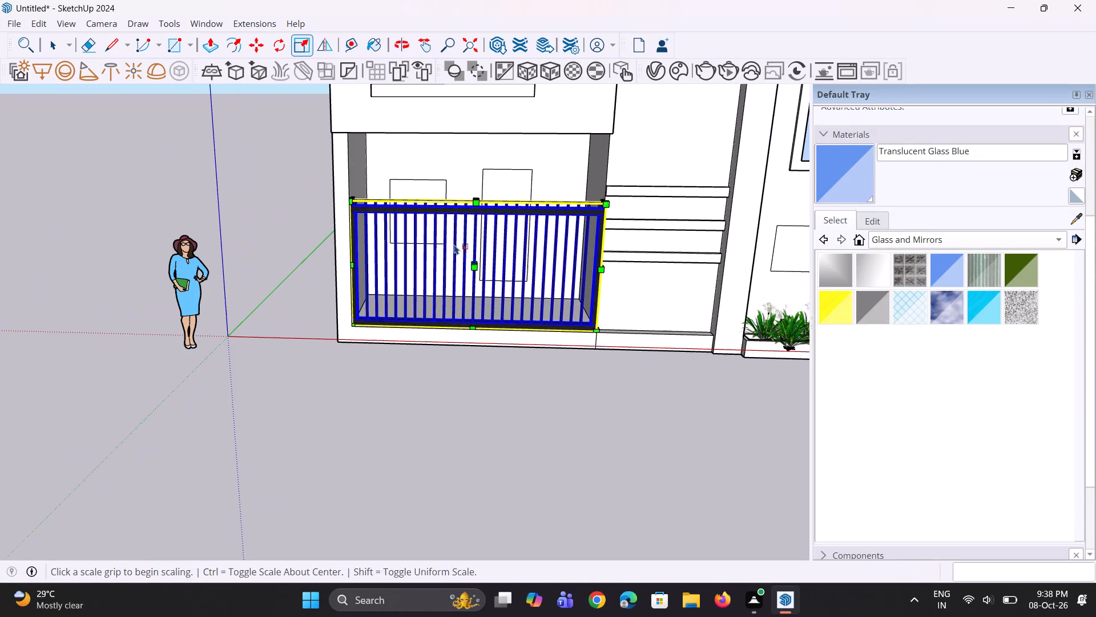
{"action": "key", "text": "space"}
{"action": "key", "text": "space"}
{"action": "left_click", "coordinate": [289, 380]}
Review the porch railing's proportions against the whole front elevation.
{"action": "scroll", "coordinate": [416, 368], "scroll_direction": "down", "scroll_amount": 3}
{"action": "middle_click_drag", "start_coordinate": [428, 356], "coordinate": [392, 295]}
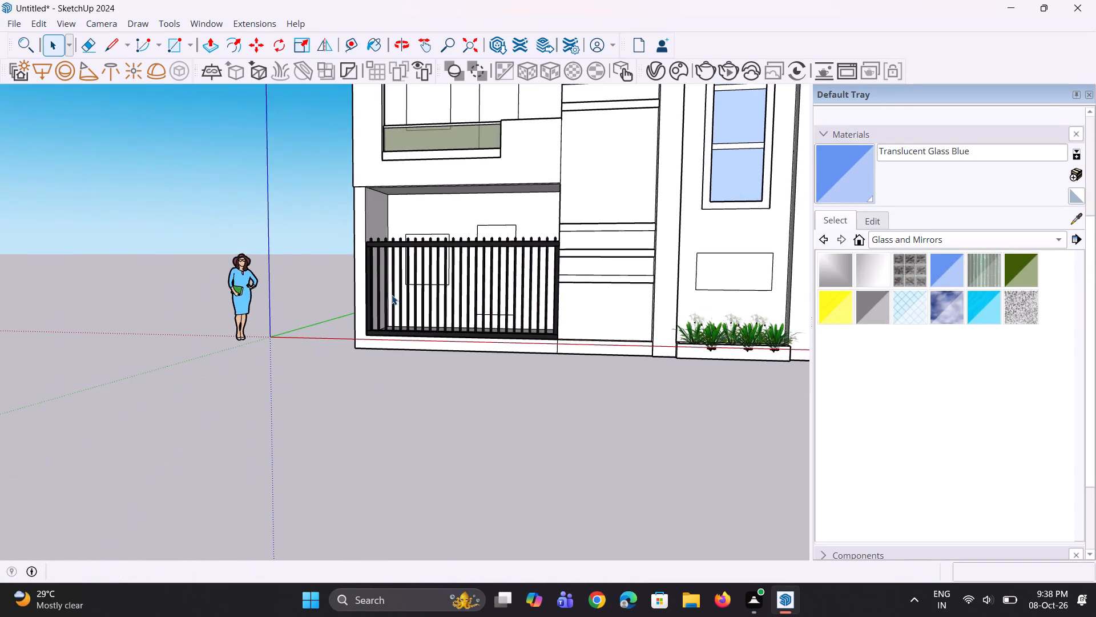
{"action": "scroll", "coordinate": [392, 295], "scroll_direction": "down", "scroll_amount": 5}
{"action": "middle_click_drag", "start_coordinate": [393, 296], "coordinate": [440, 317]}
{"action": "scroll", "coordinate": [441, 317], "scroll_direction": "down", "scroll_amount": 4}
{"action": "middle_click_drag", "start_coordinate": [441, 317], "coordinate": [450, 329]}
{"action": "scroll", "coordinate": [450, 329], "scroll_direction": "up", "scroll_amount": 1}
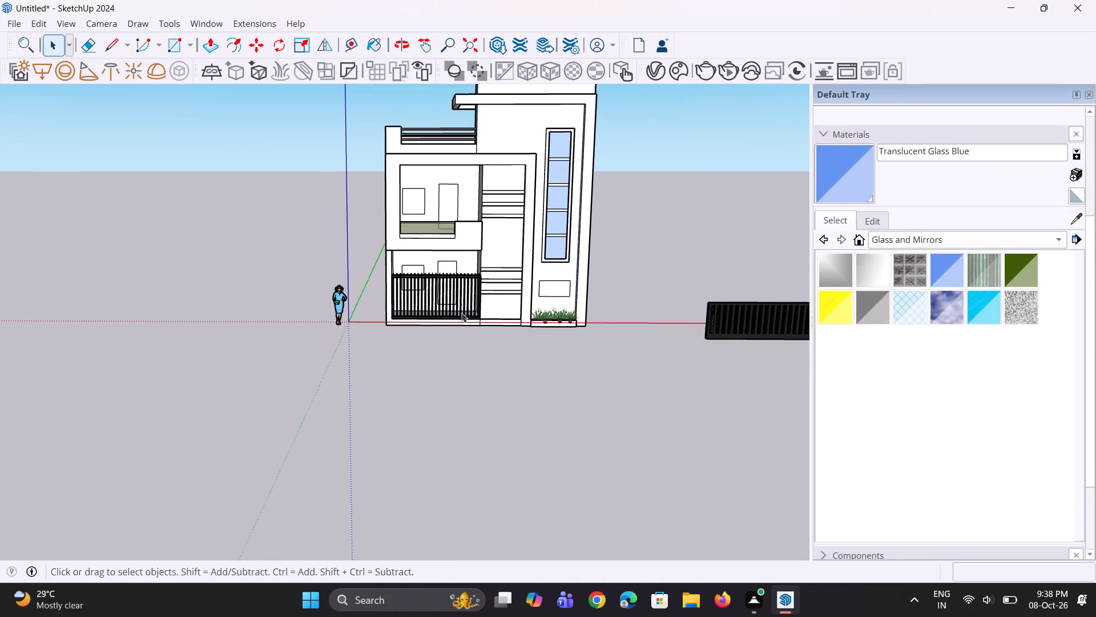
{"action": "scroll", "coordinate": [470, 265], "scroll_direction": "up", "scroll_amount": 5}
{"action": "middle_click_drag", "start_coordinate": [454, 249], "coordinate": [452, 300]}
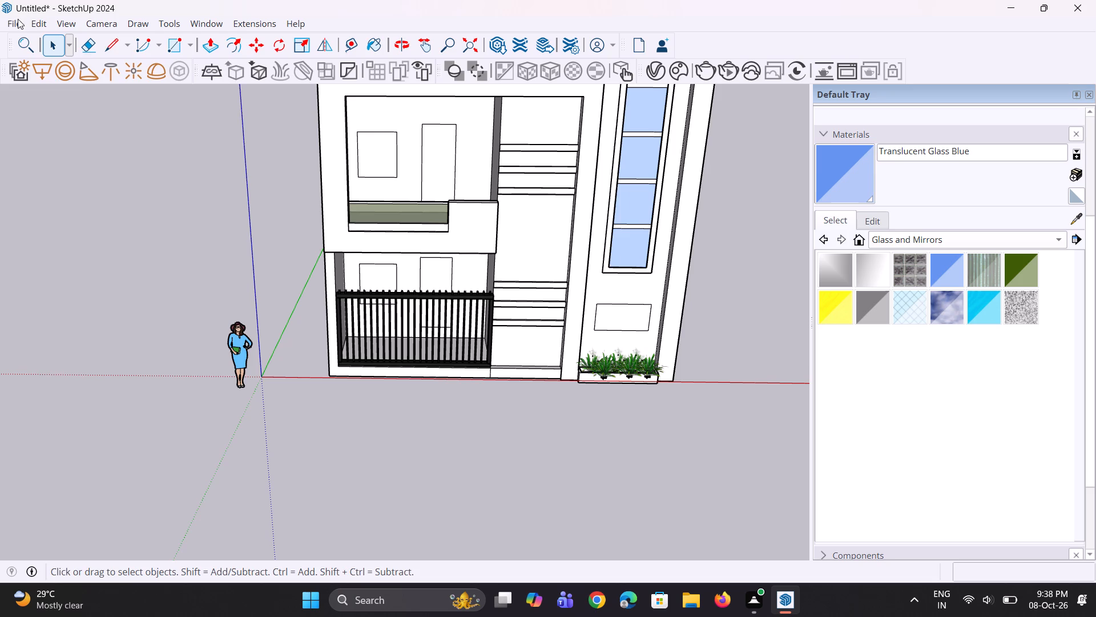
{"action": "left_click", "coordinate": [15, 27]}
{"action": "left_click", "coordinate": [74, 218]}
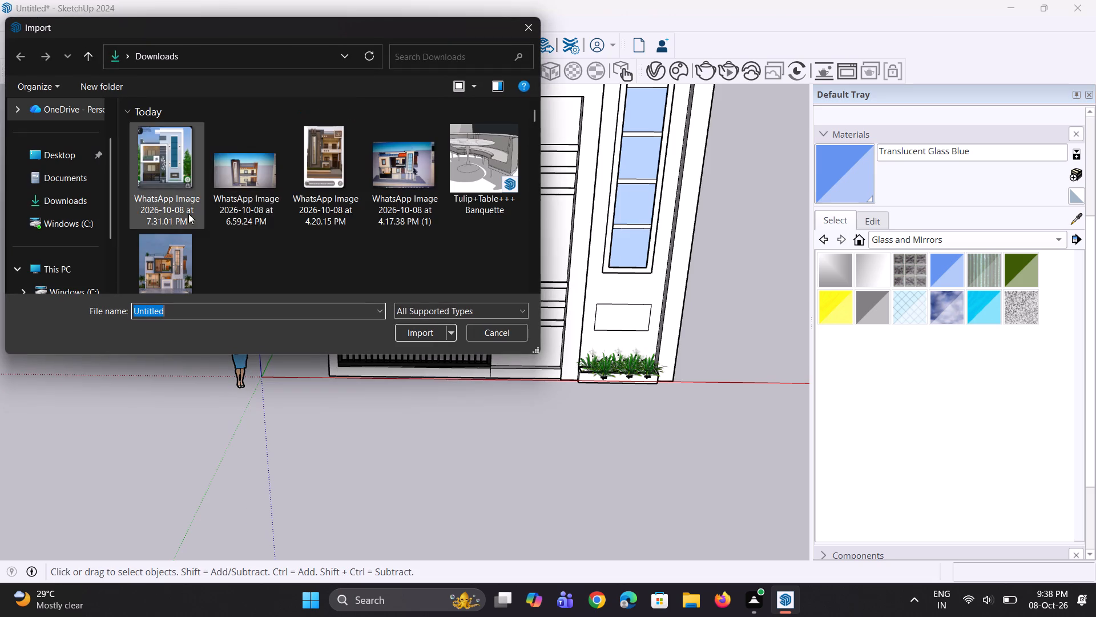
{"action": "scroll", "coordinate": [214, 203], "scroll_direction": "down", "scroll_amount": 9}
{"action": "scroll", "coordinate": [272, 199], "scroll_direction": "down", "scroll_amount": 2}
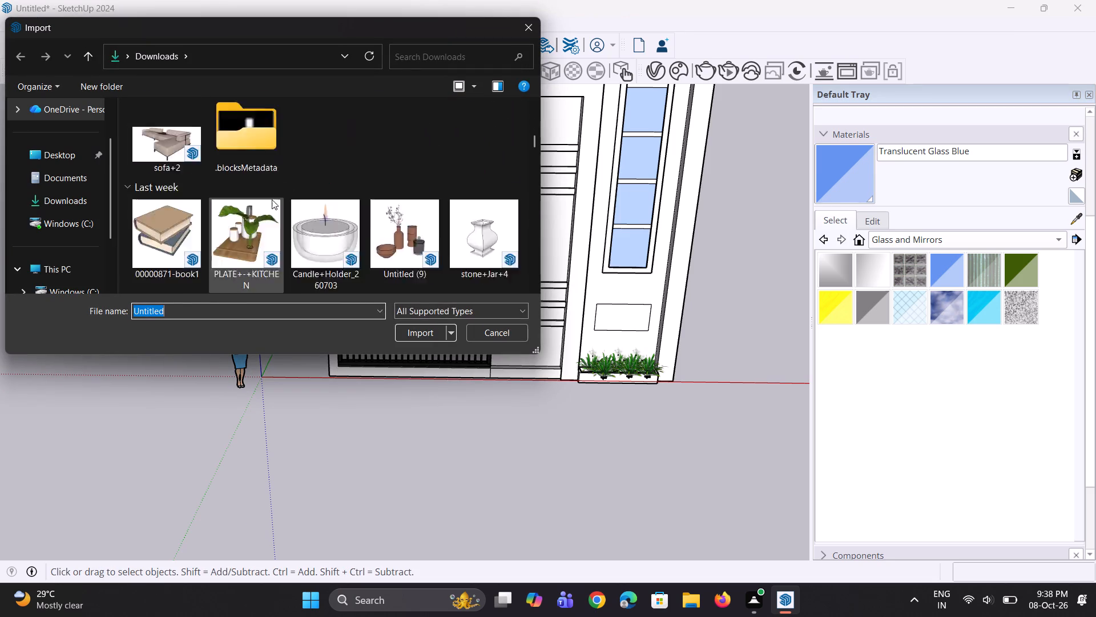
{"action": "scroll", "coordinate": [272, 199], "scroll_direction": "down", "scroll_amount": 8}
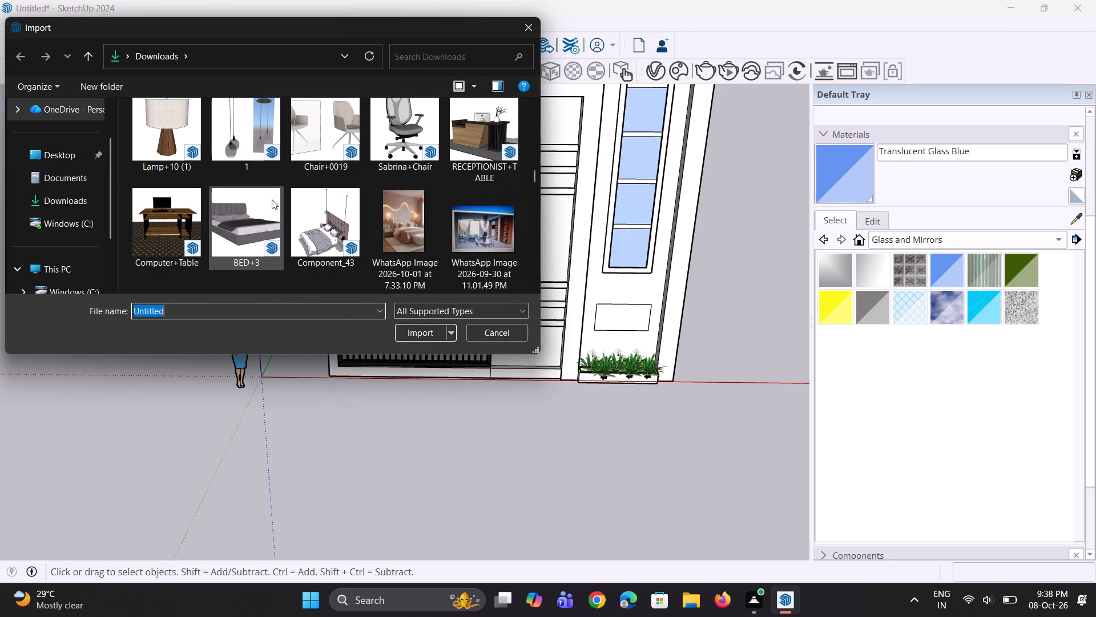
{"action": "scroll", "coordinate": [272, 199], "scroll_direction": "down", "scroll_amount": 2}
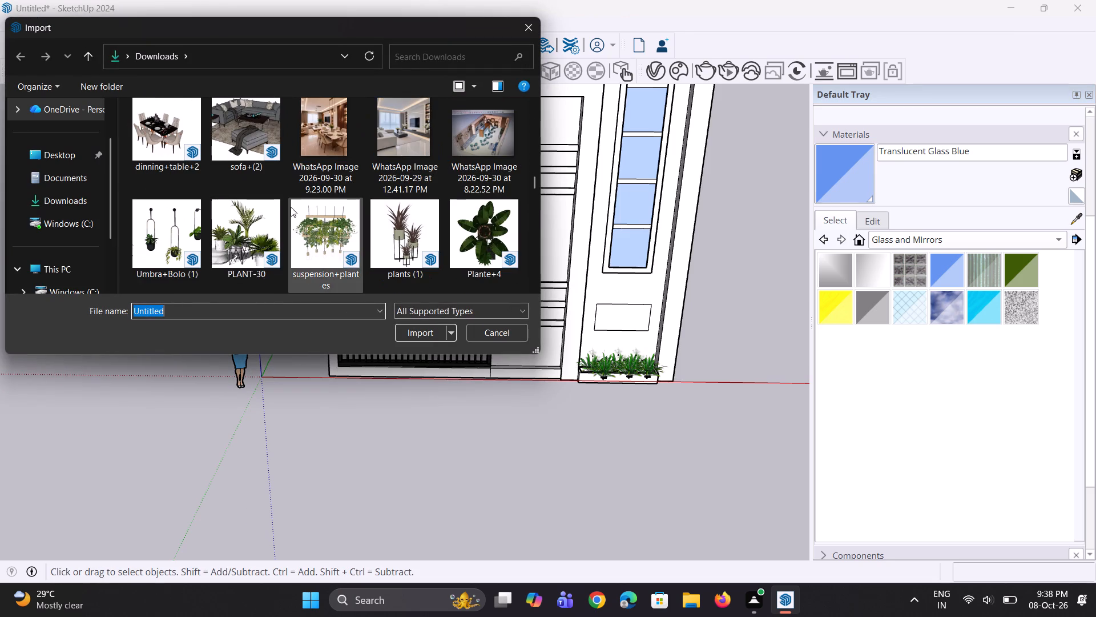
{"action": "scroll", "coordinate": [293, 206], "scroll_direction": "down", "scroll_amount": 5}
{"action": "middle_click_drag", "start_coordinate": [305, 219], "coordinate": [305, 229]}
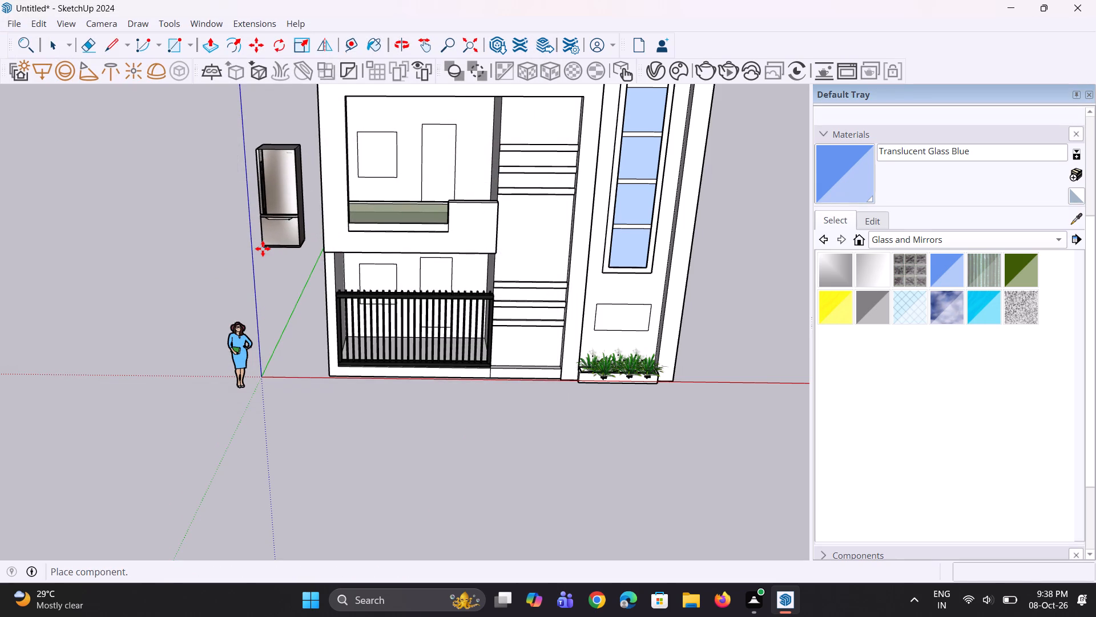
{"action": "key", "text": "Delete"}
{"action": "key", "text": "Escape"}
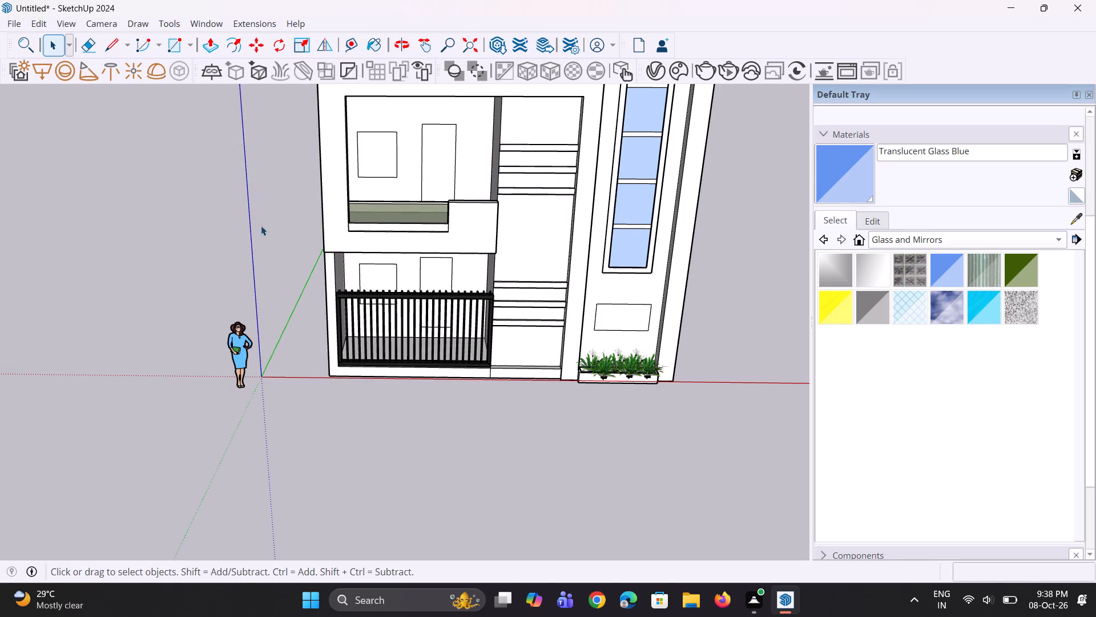
Import the Group_78 sliding window model from Downloads and place it at the front of the ground-floor porch.
{"action": "left_click", "coordinate": [17, 24]}
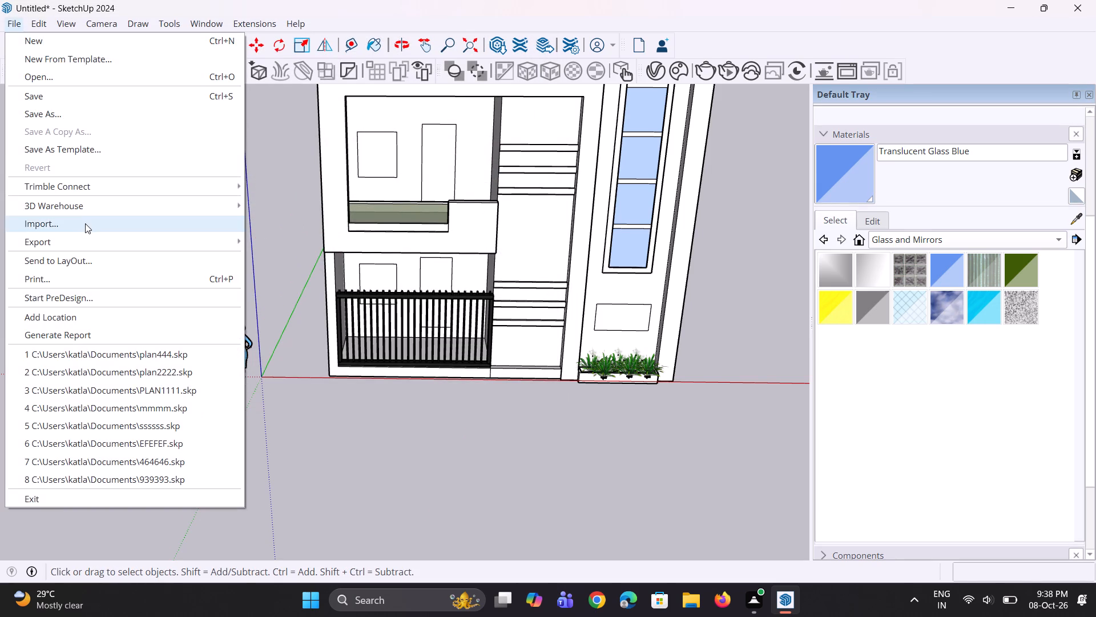
{"action": "left_click", "coordinate": [85, 223]}
{"action": "scroll", "coordinate": [216, 218], "scroll_direction": "down", "scroll_amount": 10}
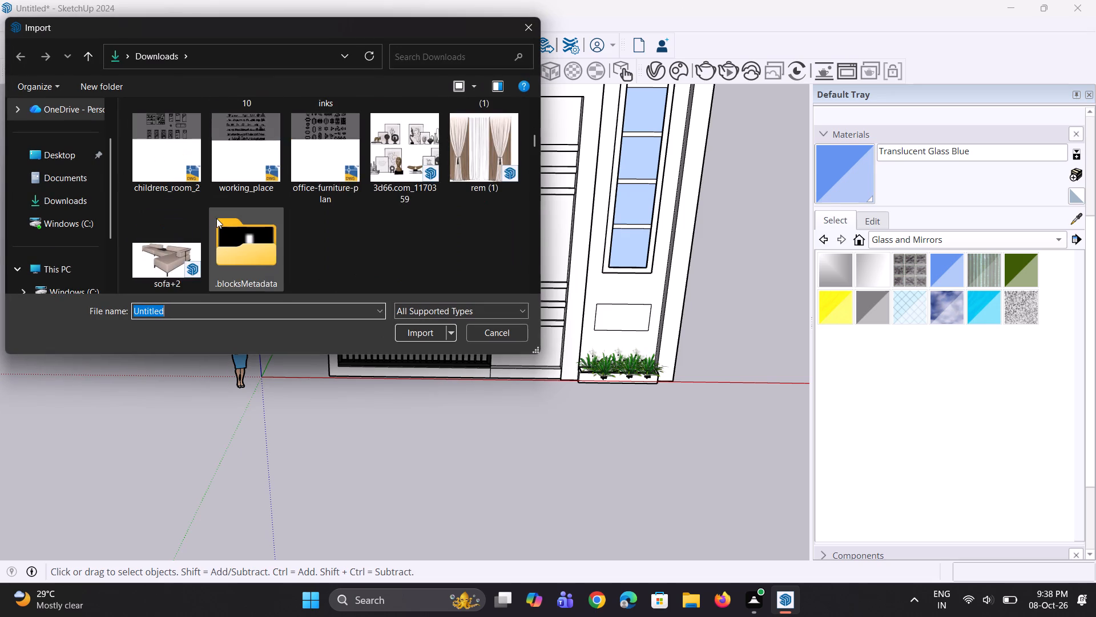
{"action": "scroll", "coordinate": [216, 218], "scroll_direction": "down", "scroll_amount": 15}
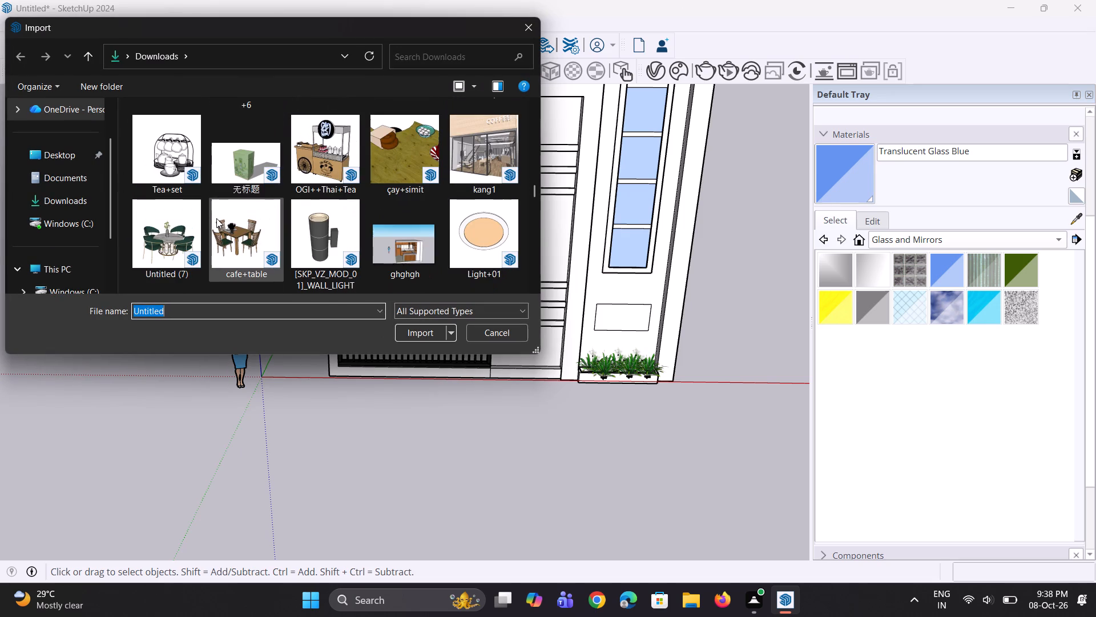
{"action": "scroll", "coordinate": [248, 238], "scroll_direction": "down", "scroll_amount": 2}
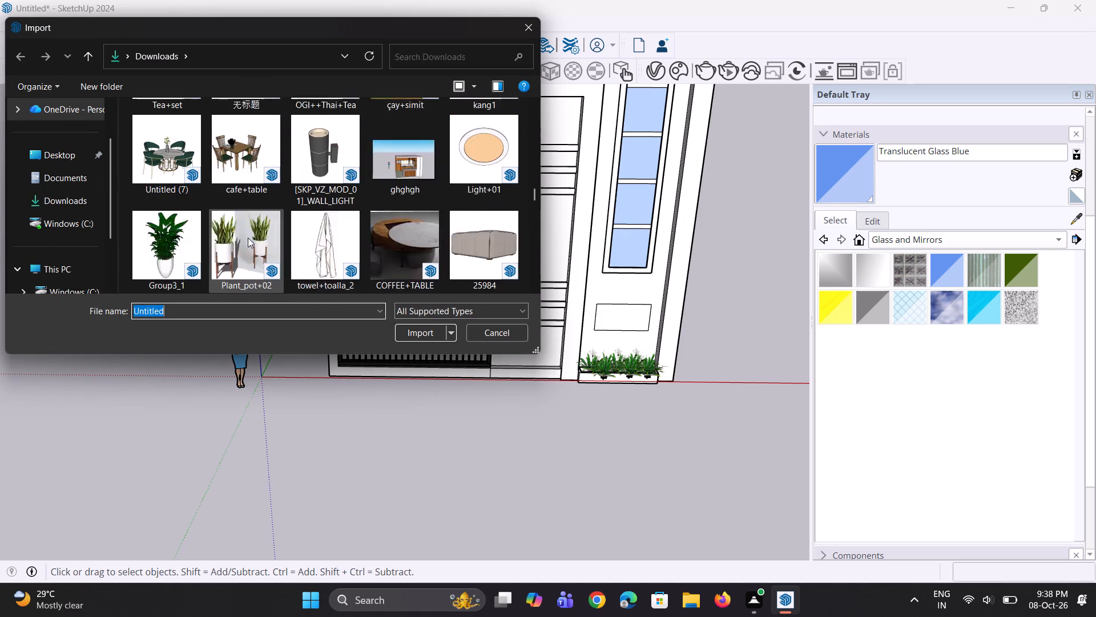
{"action": "scroll", "coordinate": [248, 238], "scroll_direction": "down", "scroll_amount": 5}
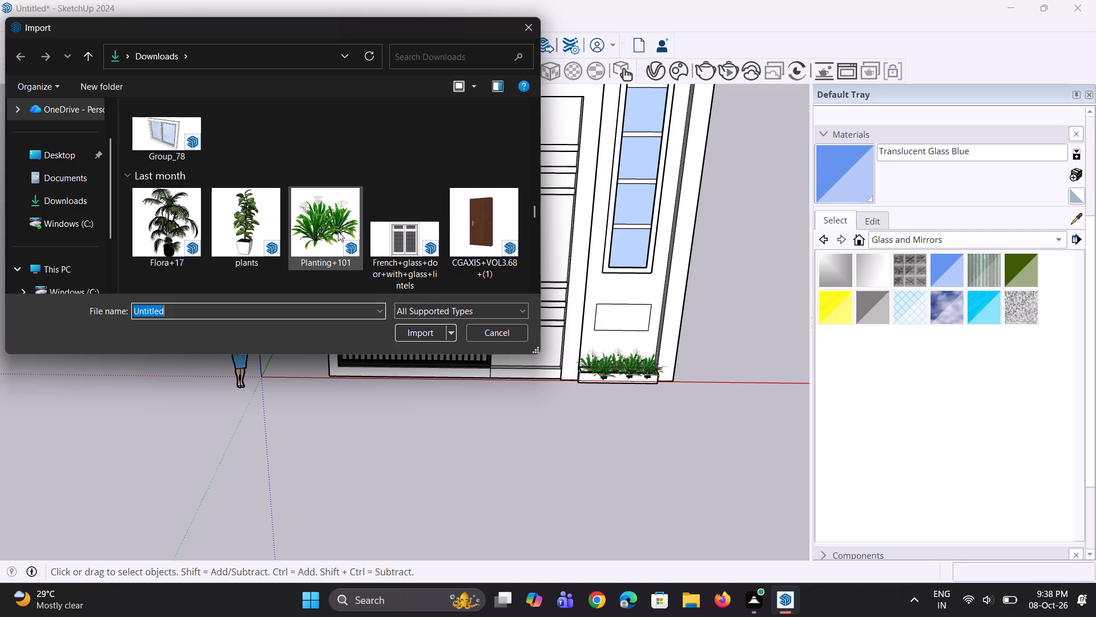
{"action": "left_click_drag", "start_coordinate": [183, 139], "coordinate": [405, 373]}
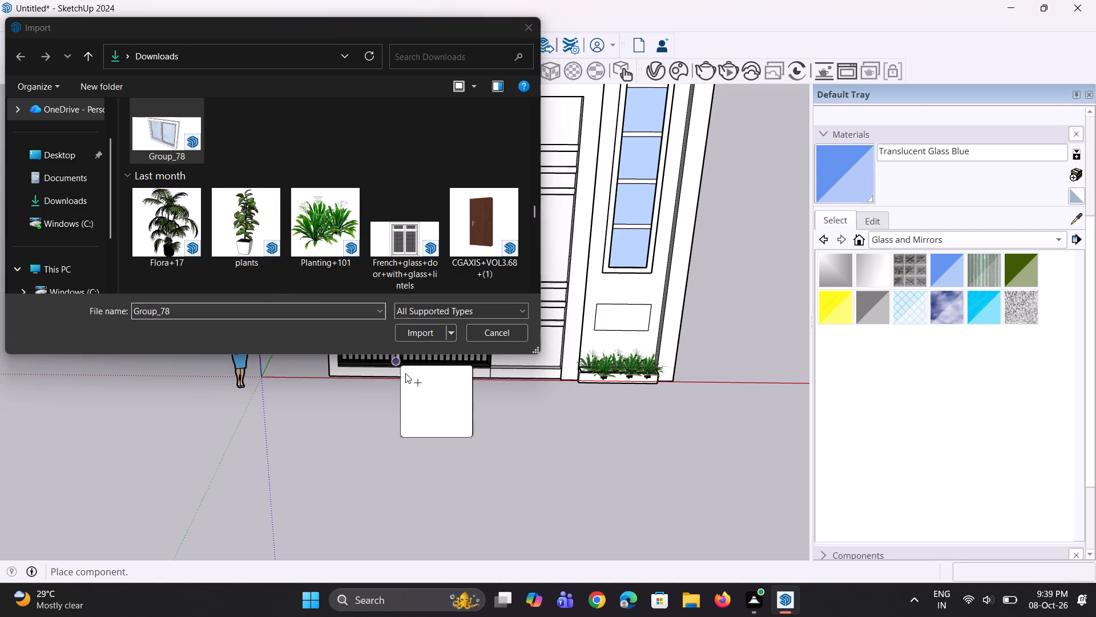
{"action": "left_click_drag", "start_coordinate": [405, 373], "coordinate": [406, 380]}
Import the CGAXIS+VOL3.68+(1) wooden door model from Downloads into the scene and close the import dialog.
{"action": "left_click_drag", "start_coordinate": [467, 248], "coordinate": [569, 404]}
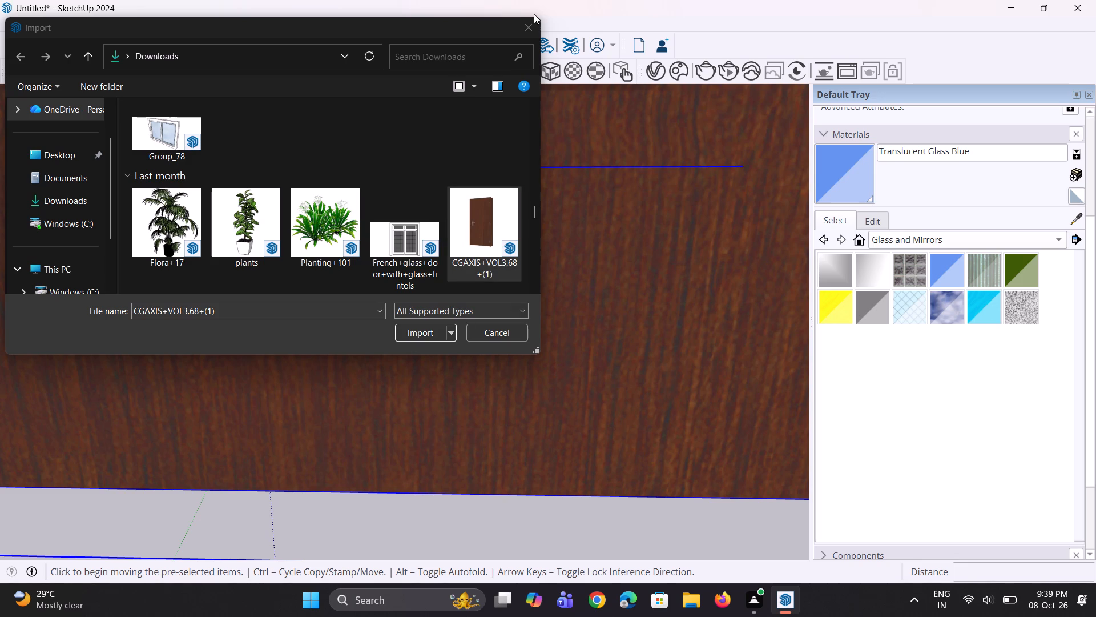
{"action": "left_click_drag", "start_coordinate": [535, 23], "coordinate": [538, 31]}
{"action": "scroll", "coordinate": [505, 460], "scroll_direction": "down", "scroll_amount": 5}
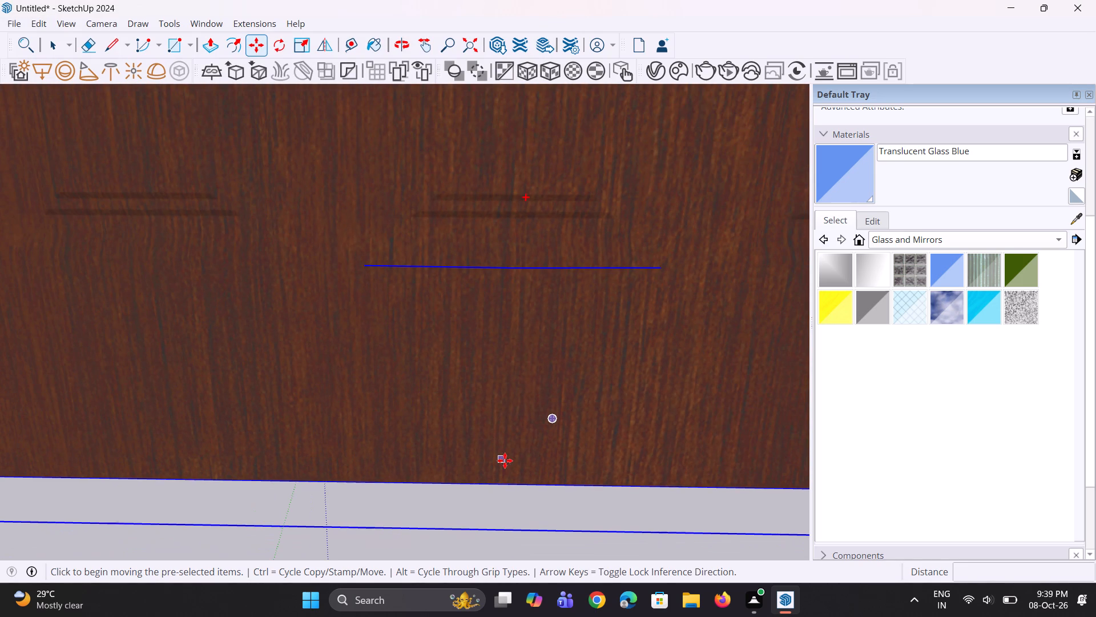
{"action": "key", "text": "space"}
{"action": "type", "text": "v"}
Uniformly scale the oversized imported door down in two passes until it is slightly taller than the standing figure.
{"action": "scroll", "coordinate": [479, 480], "scroll_direction": "down", "scroll_amount": 16}
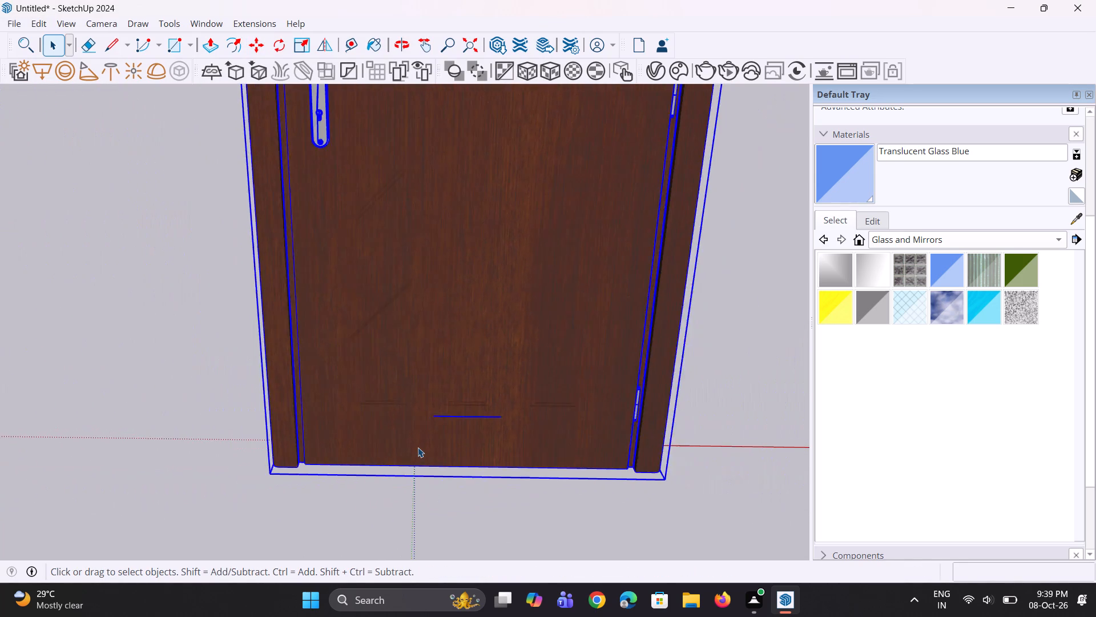
{"action": "scroll", "coordinate": [418, 447], "scroll_direction": "down", "scroll_amount": 20}
{"action": "scroll", "coordinate": [418, 447], "scroll_direction": "down", "scroll_amount": 2}
{"action": "key", "text": "s"}
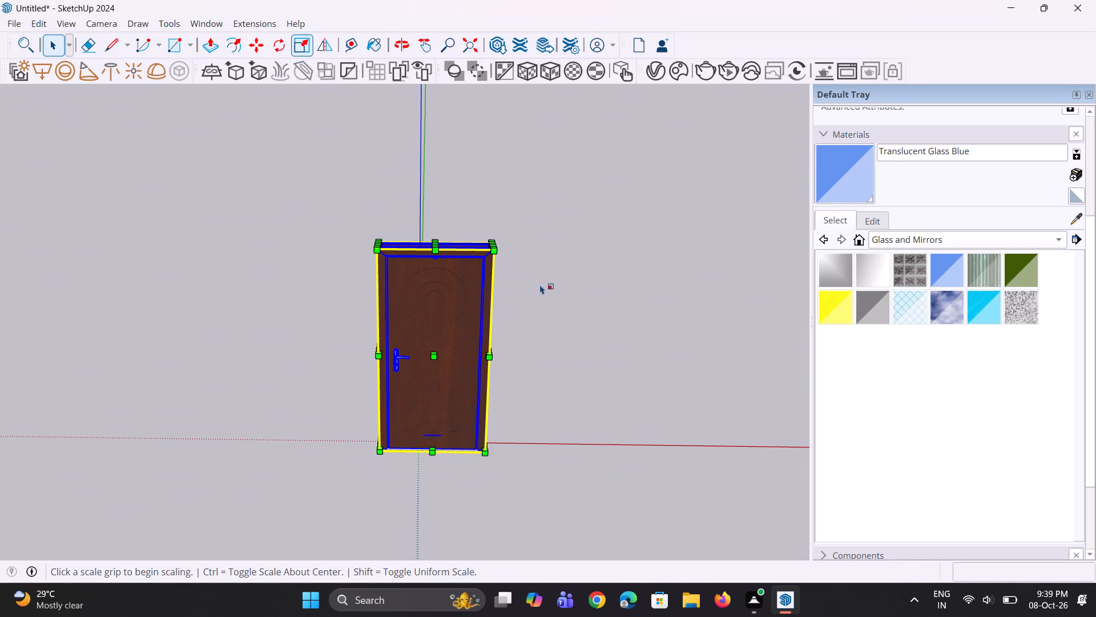
{"action": "left_click", "coordinate": [497, 249]}
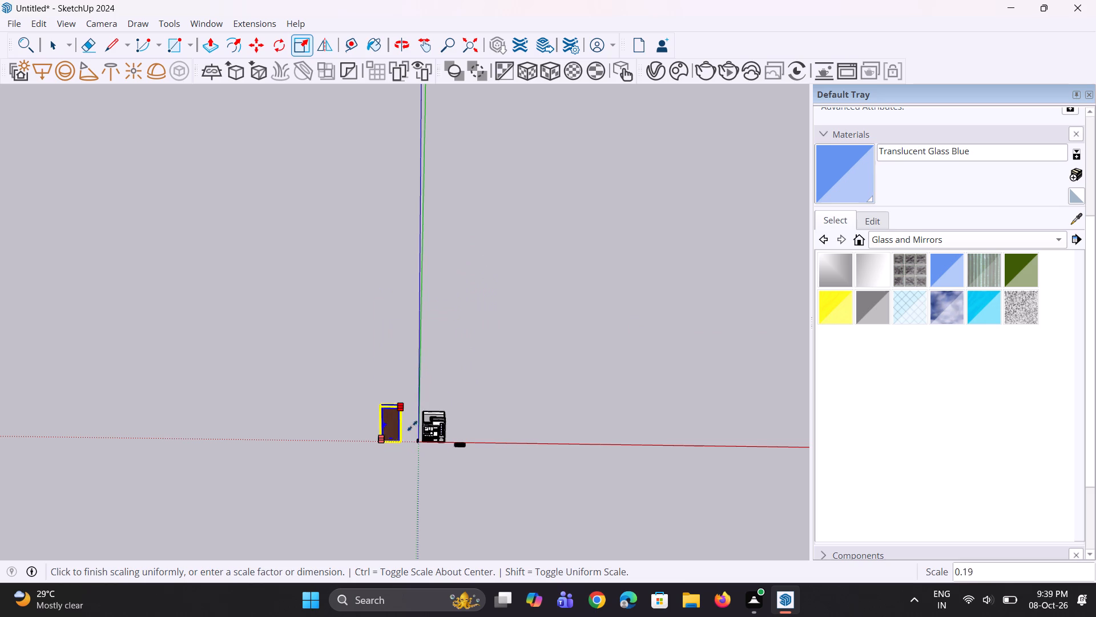
{"action": "left_click", "coordinate": [409, 436]}
{"action": "middle_click_drag", "start_coordinate": [439, 434], "coordinate": [445, 362]}
{"action": "scroll", "coordinate": [407, 445], "scroll_direction": "up", "scroll_amount": 5}
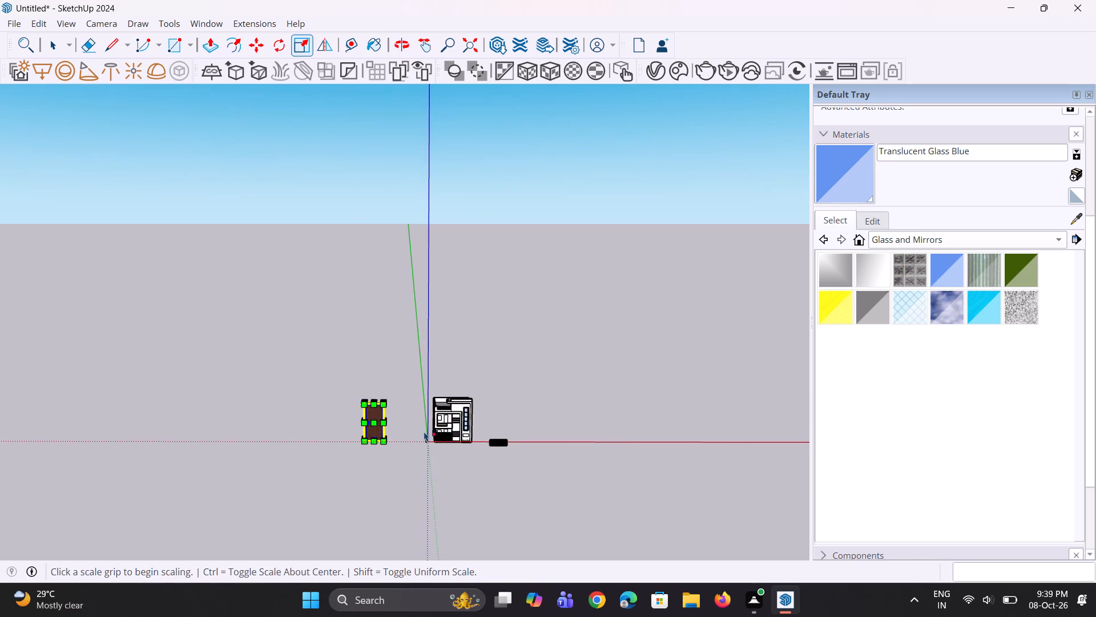
{"action": "scroll", "coordinate": [424, 431], "scroll_direction": "up", "scroll_amount": 15}
{"action": "middle_click_drag", "start_coordinate": [445, 433], "coordinate": [454, 417]}
{"action": "scroll", "coordinate": [454, 417], "scroll_direction": "down", "scroll_amount": 1}
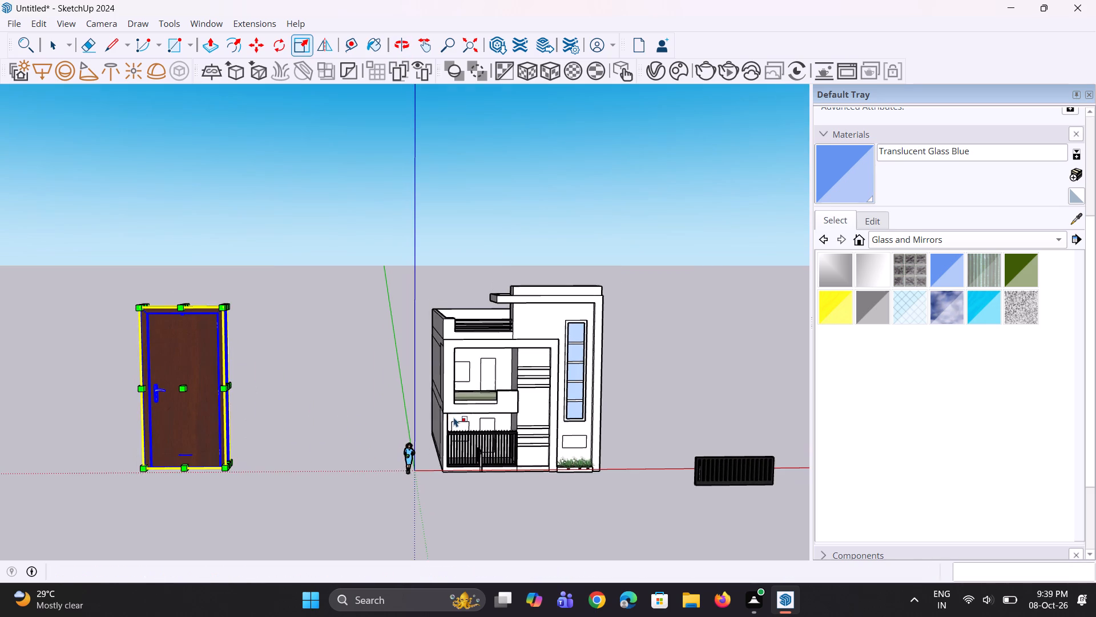
{"action": "scroll", "coordinate": [248, 381], "scroll_direction": "up", "scroll_amount": 3}
{"action": "left_click", "coordinate": [209, 286]}
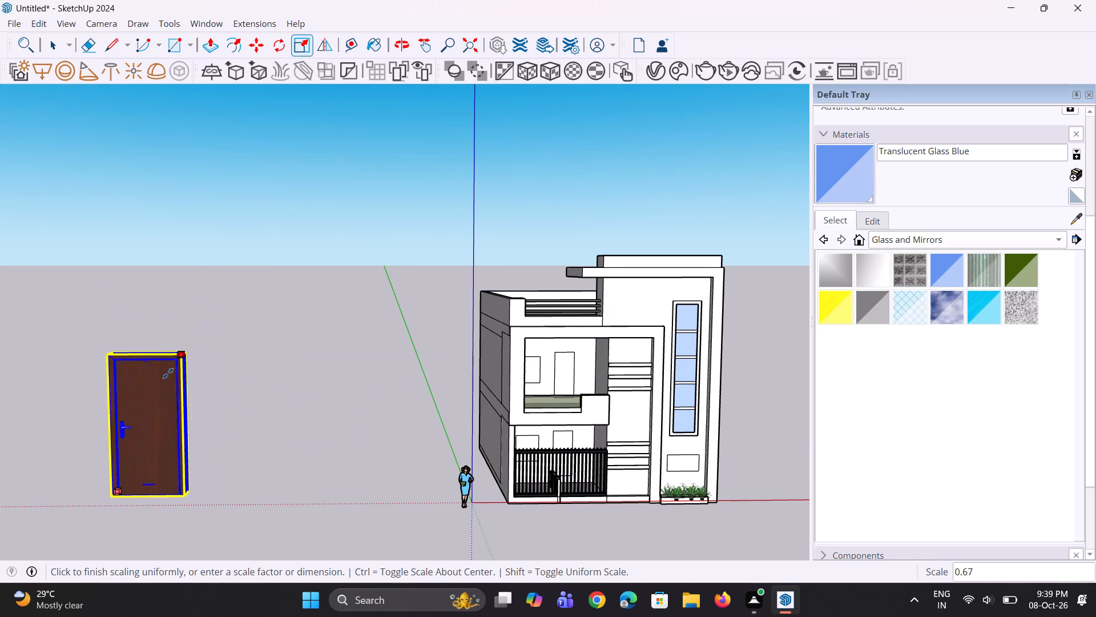
{"action": "left_click", "coordinate": [131, 453]}
Delete the spare black railing lying on the ground beside the house.
{"action": "scroll", "coordinate": [172, 384], "scroll_direction": "down", "scroll_amount": 5}
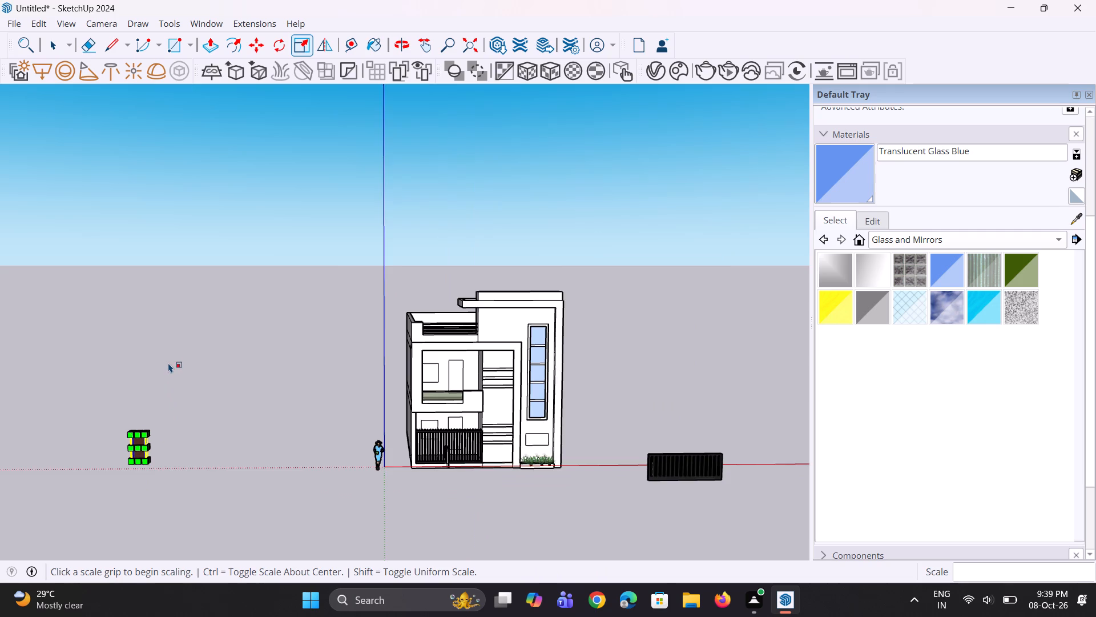
{"action": "scroll", "coordinate": [168, 363], "scroll_direction": "down", "scroll_amount": 3}
{"action": "middle_click_drag", "start_coordinate": [440, 455], "coordinate": [460, 512]}
{"action": "scroll", "coordinate": [397, 408], "scroll_direction": "up", "scroll_amount": 6}
{"action": "middle_click_drag", "start_coordinate": [337, 392], "coordinate": [557, 406]}
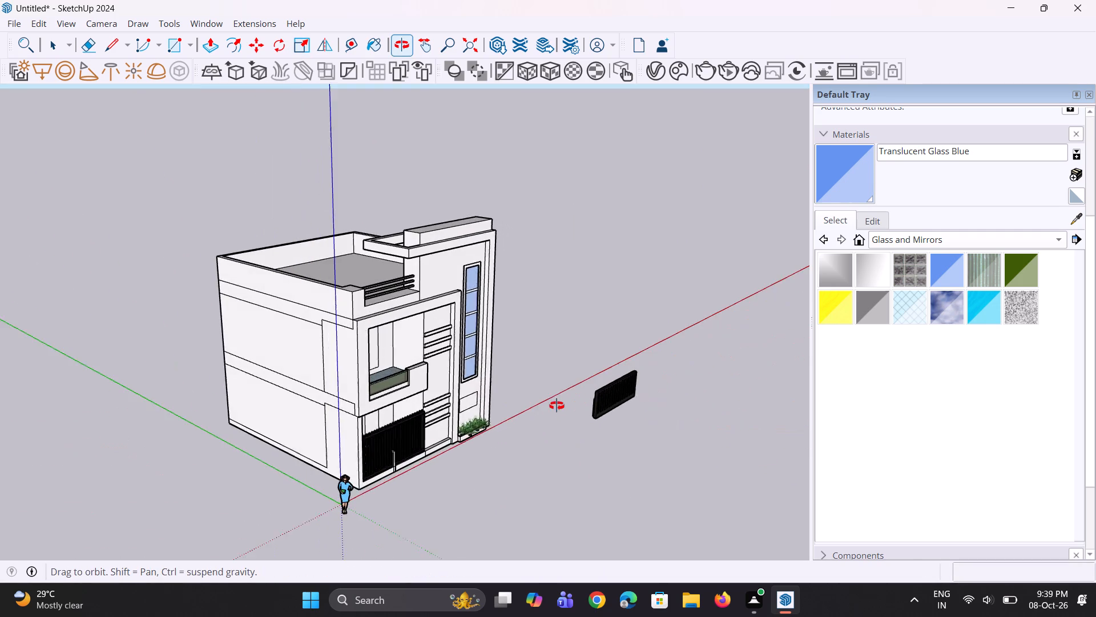
{"action": "middle_click_drag", "start_coordinate": [557, 406], "coordinate": [271, 480]}
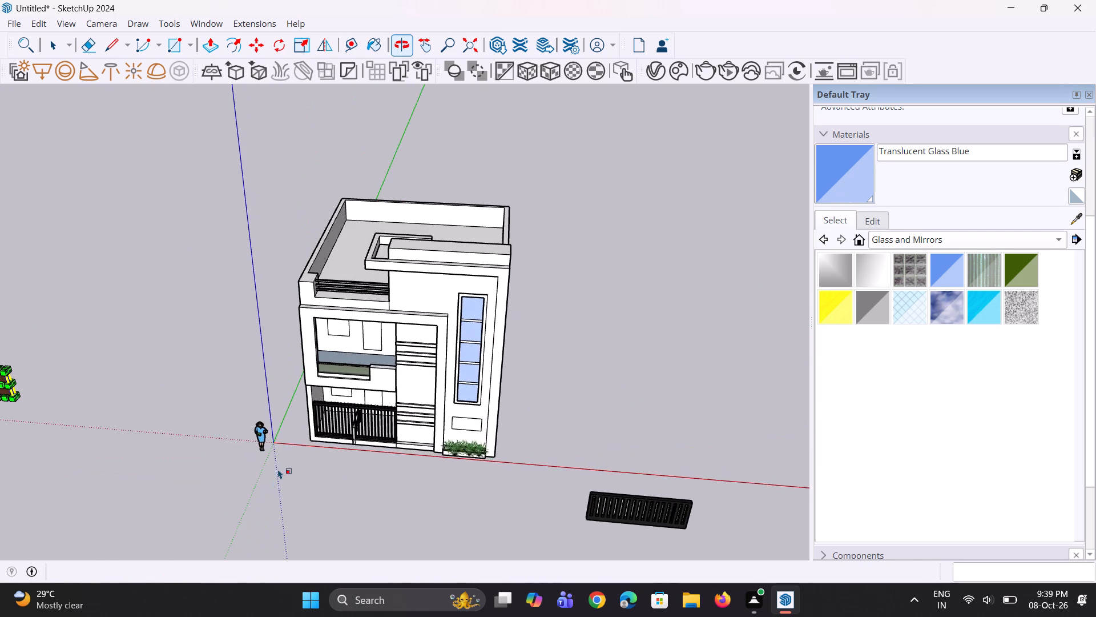
{"action": "scroll", "coordinate": [345, 392], "scroll_direction": "down", "scroll_amount": 5}
{"action": "middle_click_drag", "start_coordinate": [451, 428], "coordinate": [571, 332]}
{"action": "scroll", "coordinate": [575, 434], "scroll_direction": "up", "scroll_amount": 4}
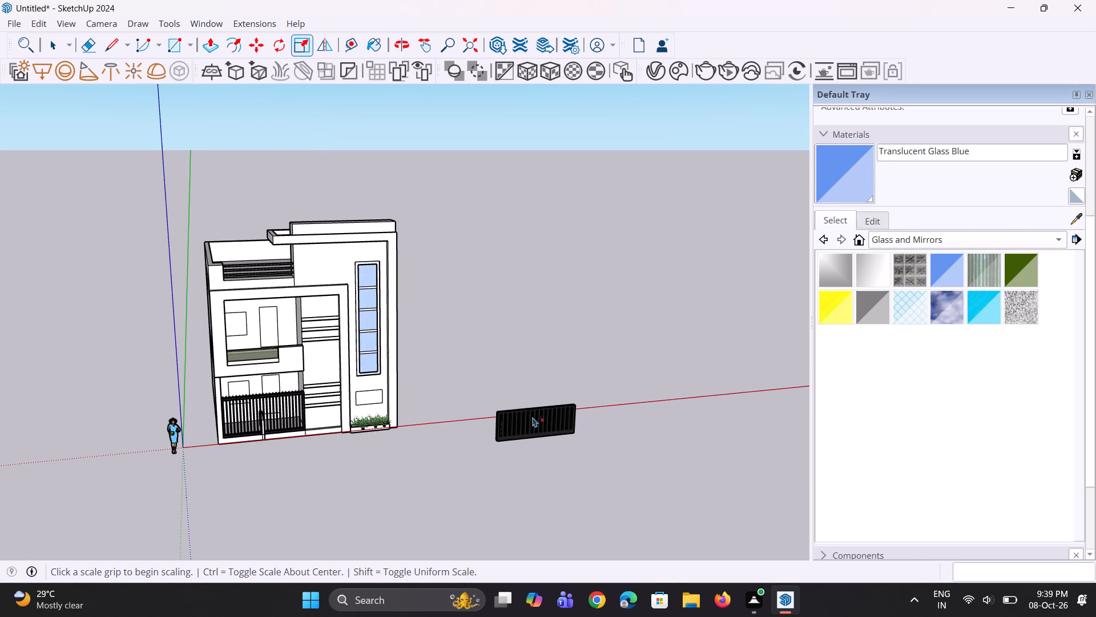
{"action": "key", "text": "space"}
{"action": "left_click", "coordinate": [526, 428]}
{"action": "key", "text": "Delete"}
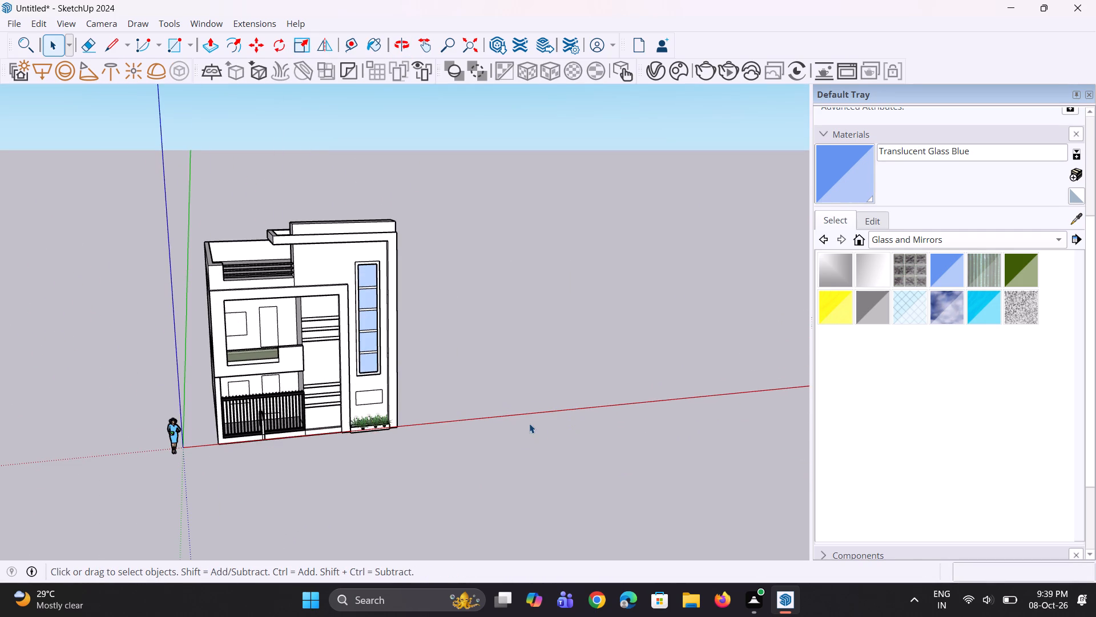
Move the imported window from the porch railing onto open ground in front of the house, about 24' 4 1/8" away.
{"action": "left_click", "coordinate": [264, 426]}
{"action": "scroll", "coordinate": [268, 442], "scroll_direction": "up", "scroll_amount": 2}
{"action": "key", "text": "m"}
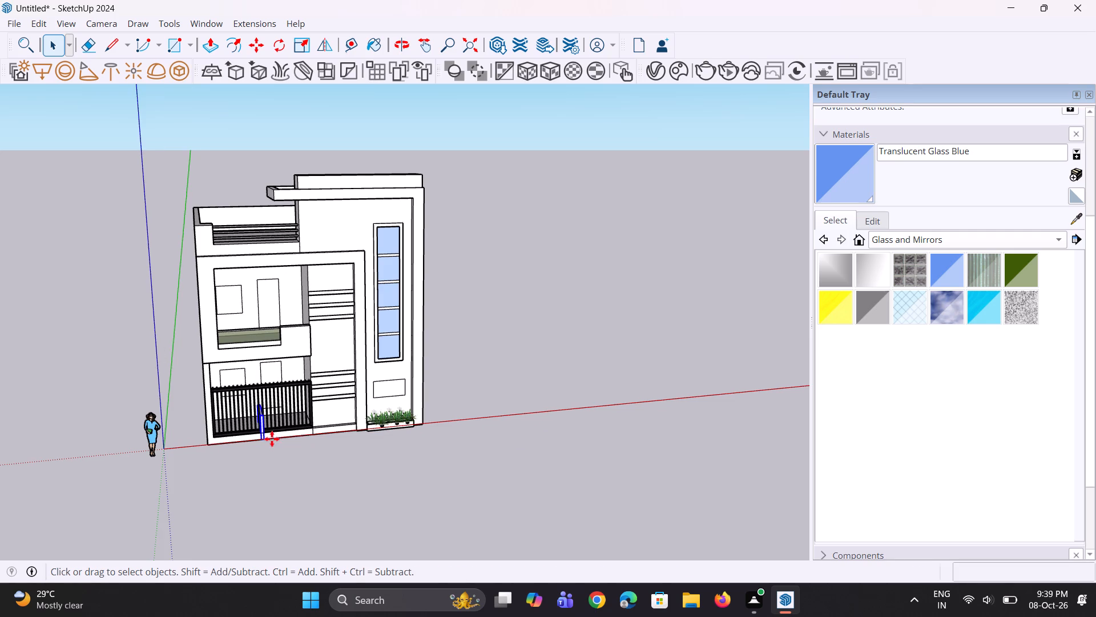
{"action": "left_click", "coordinate": [268, 436]}
{"action": "left_click", "coordinate": [298, 520]}
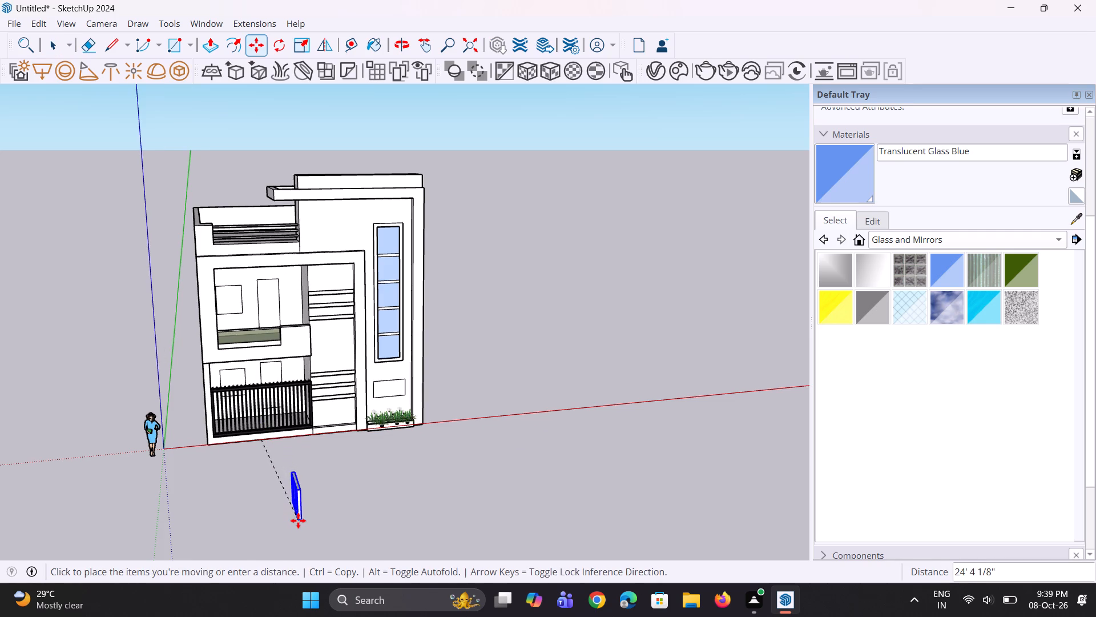
{"action": "key", "text": "space"}
{"action": "key", "text": "space"}
Rotate the imported window 90 degrees about the vertical axis so it lies parallel to the front elevation.
{"action": "scroll", "coordinate": [314, 172], "scroll_direction": "up", "scroll_amount": 1}
{"action": "scroll", "coordinate": [311, 155], "scroll_direction": "down", "scroll_amount": 6}
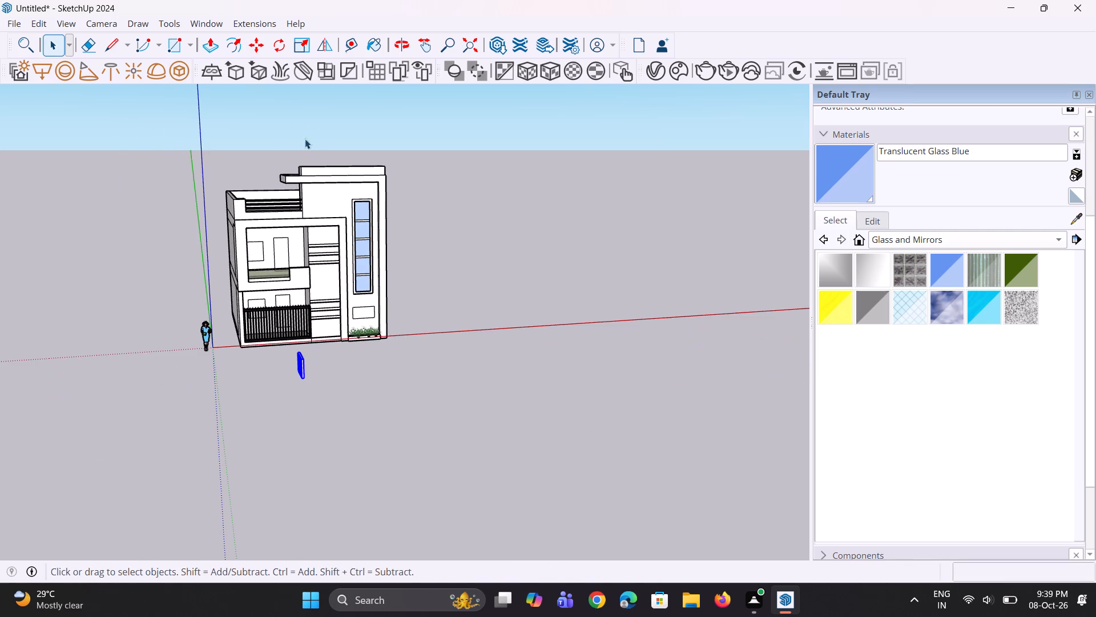
{"action": "scroll", "coordinate": [343, 83], "scroll_direction": "up", "scroll_amount": 2}
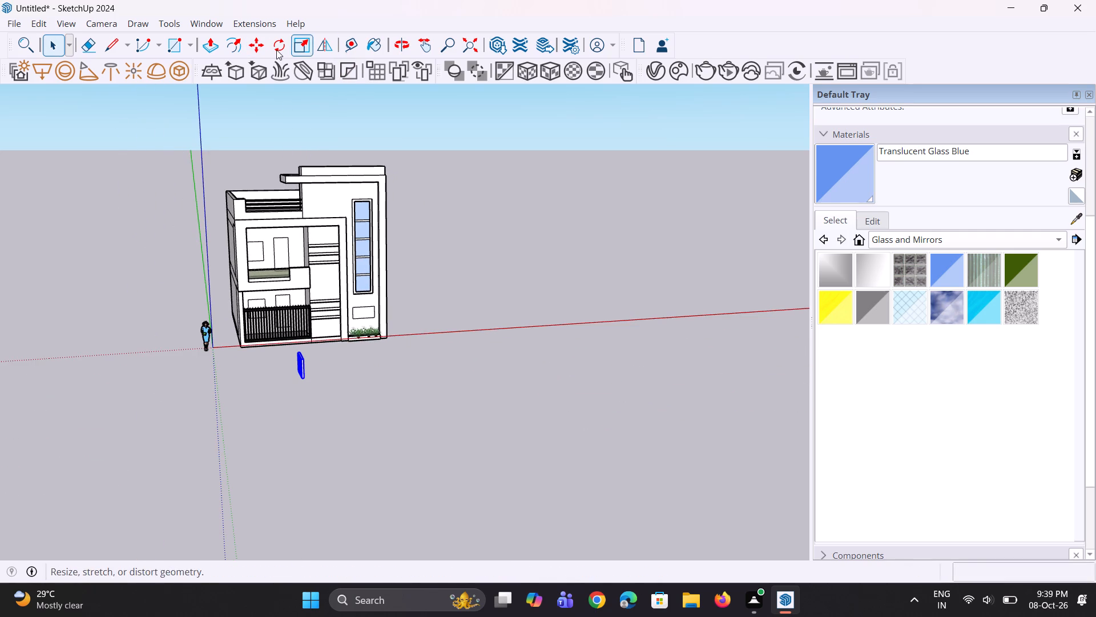
{"action": "left_click", "coordinate": [276, 49]}
{"action": "left_click", "coordinate": [382, 398]}
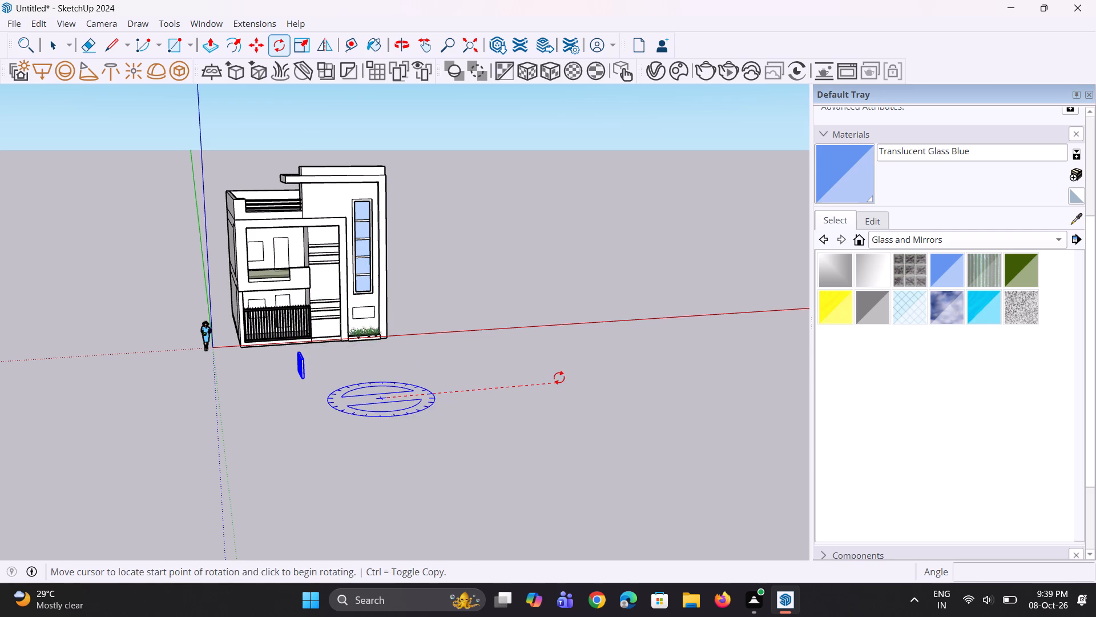
{"action": "left_click", "coordinate": [559, 378]}
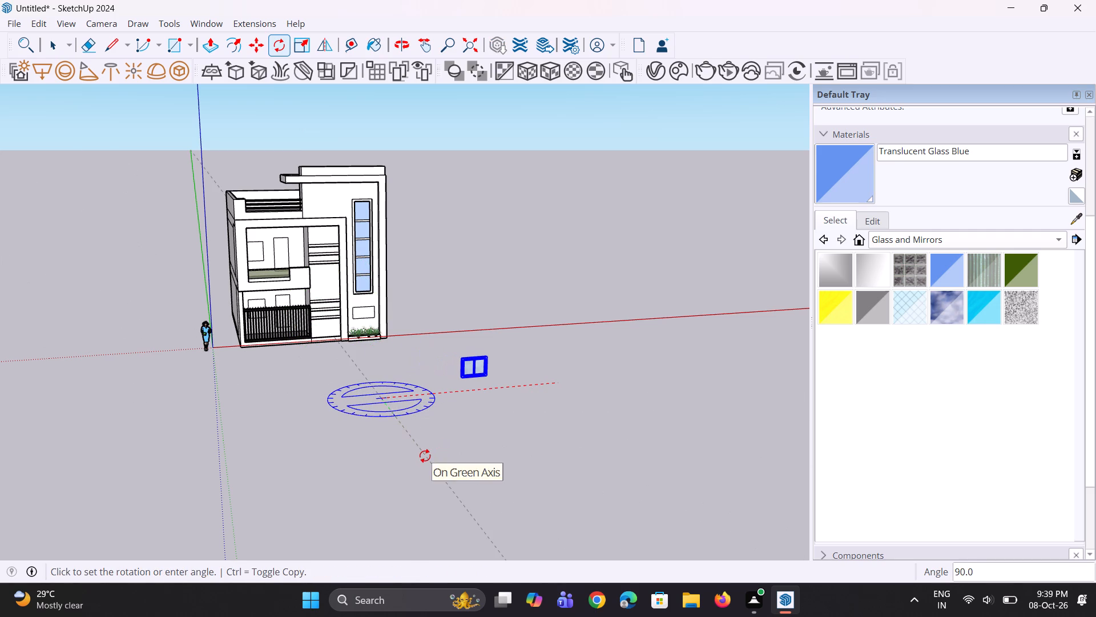
{"action": "left_click", "coordinate": [425, 456]}
{"action": "key", "text": "space"}
{"action": "key", "text": "space"}
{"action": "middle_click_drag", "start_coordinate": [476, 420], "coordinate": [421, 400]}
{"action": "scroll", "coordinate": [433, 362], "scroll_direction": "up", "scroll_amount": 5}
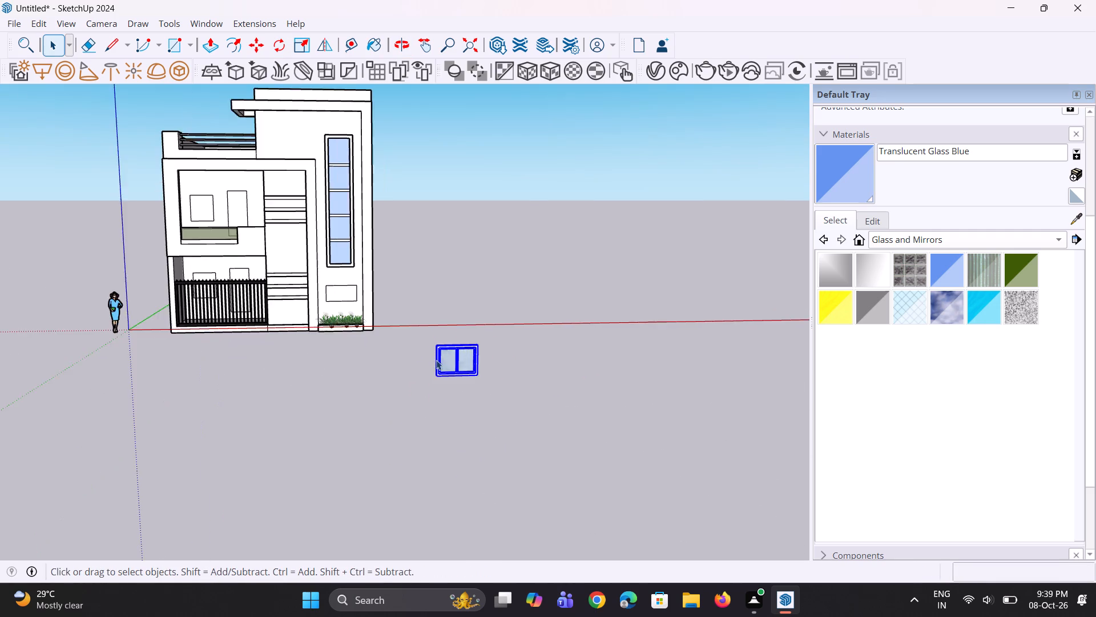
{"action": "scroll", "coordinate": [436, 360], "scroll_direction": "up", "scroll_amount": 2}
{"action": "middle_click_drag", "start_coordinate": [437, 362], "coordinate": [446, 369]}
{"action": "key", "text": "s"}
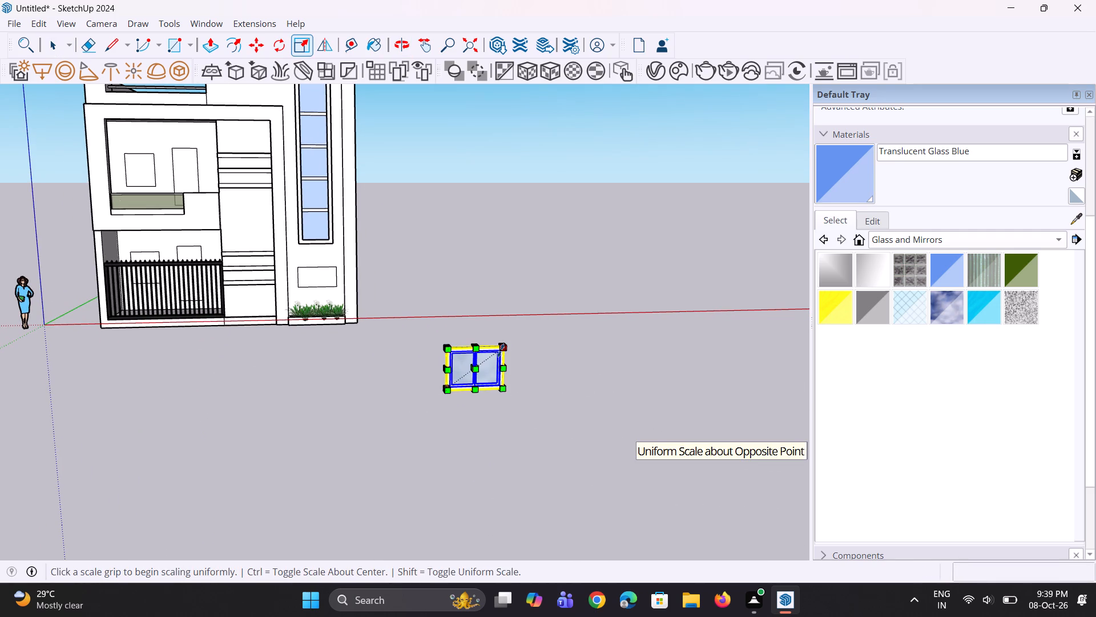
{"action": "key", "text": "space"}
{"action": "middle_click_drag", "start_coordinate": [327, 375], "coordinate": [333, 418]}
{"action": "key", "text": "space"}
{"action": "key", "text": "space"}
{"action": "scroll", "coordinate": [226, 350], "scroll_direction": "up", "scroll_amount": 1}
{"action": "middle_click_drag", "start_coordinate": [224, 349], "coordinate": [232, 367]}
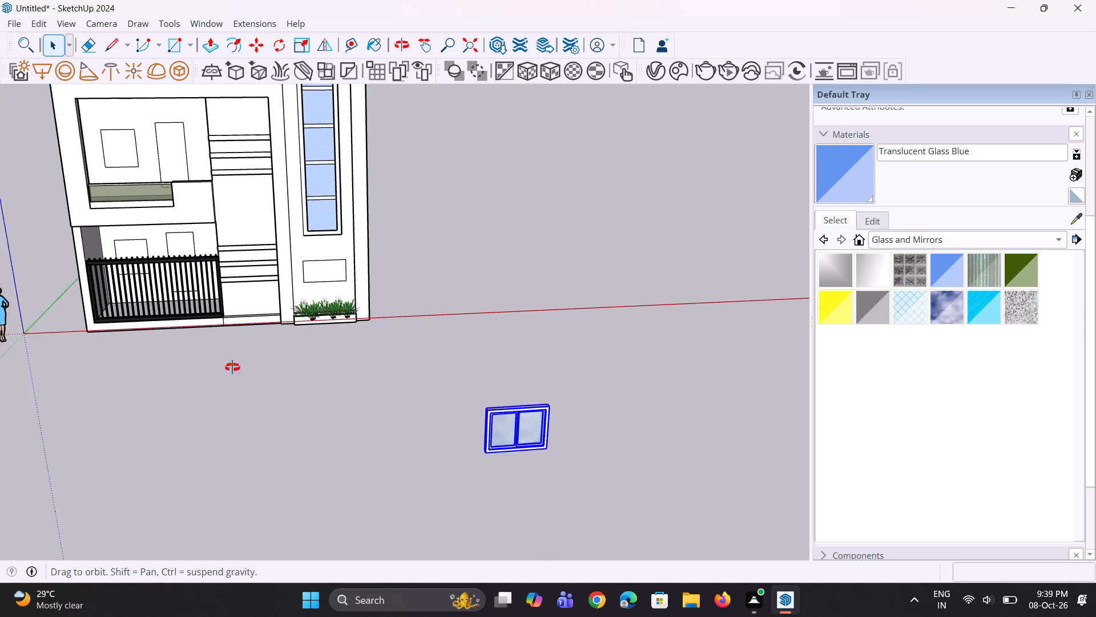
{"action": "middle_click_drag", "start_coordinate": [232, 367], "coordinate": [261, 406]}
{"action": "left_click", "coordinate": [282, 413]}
Push the ground-floor window outline on the porch's back wall inward by about 2' 7 11/16" to form a recess.
{"action": "scroll", "coordinate": [98, 260], "scroll_direction": "up", "scroll_amount": 3}
{"action": "middle_click_drag", "start_coordinate": [80, 283], "coordinate": [80, 263]}
{"action": "scroll", "coordinate": [80, 263], "scroll_direction": "up", "scroll_amount": 4}
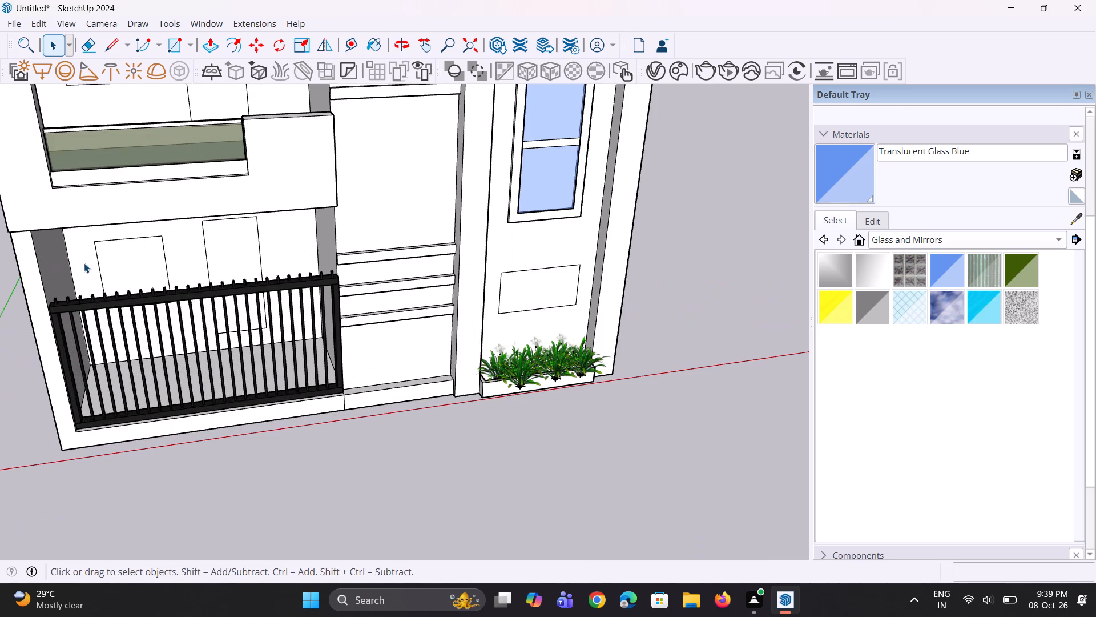
{"action": "key", "text": "p"}
{"action": "left_click", "coordinate": [115, 269]}
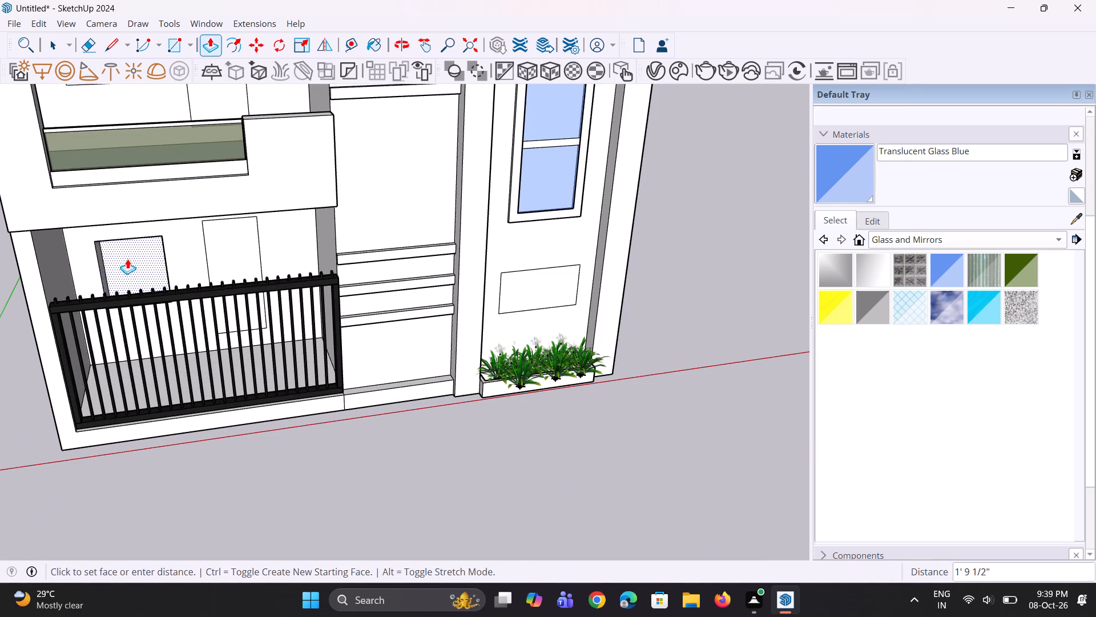
{"action": "left_click", "coordinate": [128, 254]}
Push the ground-floor door outline on the porch's back wall inward to form a recess beside the window.
{"action": "middle_click_drag", "start_coordinate": [167, 272], "coordinate": [215, 284]}
{"action": "scroll", "coordinate": [215, 284], "scroll_direction": "up", "scroll_amount": 1}
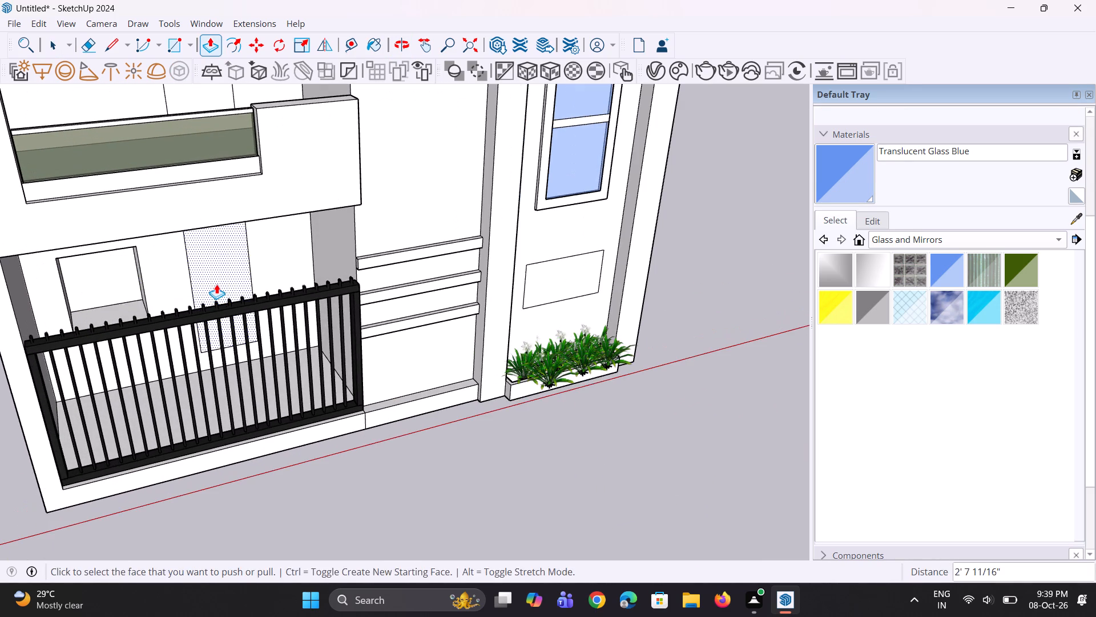
{"action": "left_click_drag", "start_coordinate": [216, 284], "coordinate": [221, 274]}
{"action": "left_click", "coordinate": [219, 265]}
{"action": "left_click_drag", "start_coordinate": [219, 265], "coordinate": [217, 255]}
{"action": "key", "text": "space"}
{"action": "key", "text": "space"}
Recess the upper-floor door and window outlines behind the balcony by repeating the previous push depth twice on each.
{"action": "scroll", "coordinate": [240, 308], "scroll_direction": "down", "scroll_amount": 4}
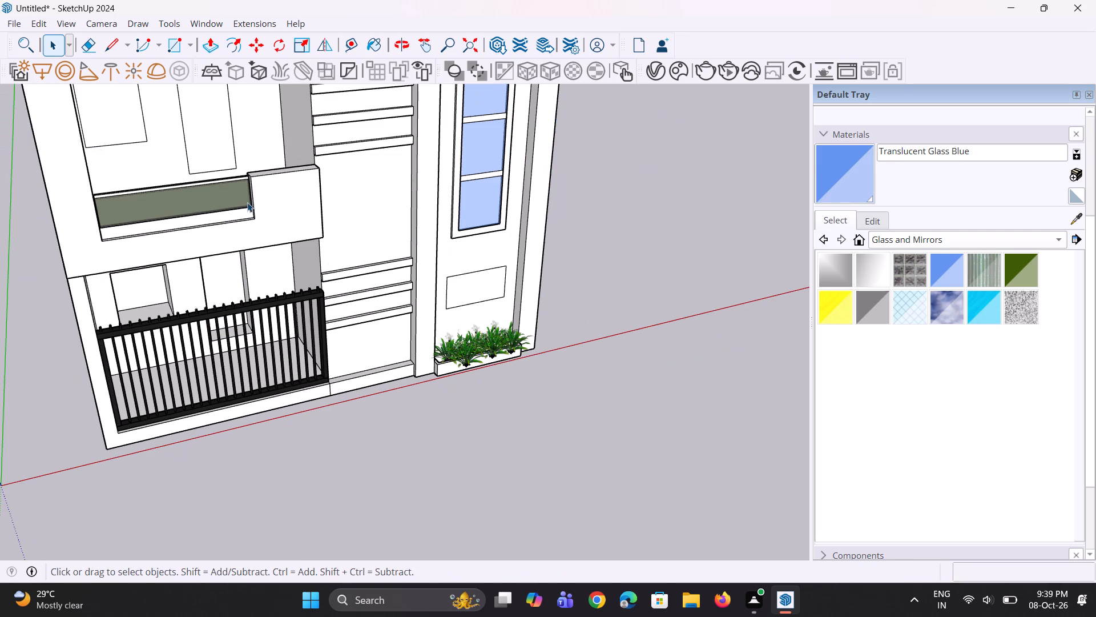
{"action": "key", "text": "p"}
{"action": "double_click", "coordinate": [221, 149]}
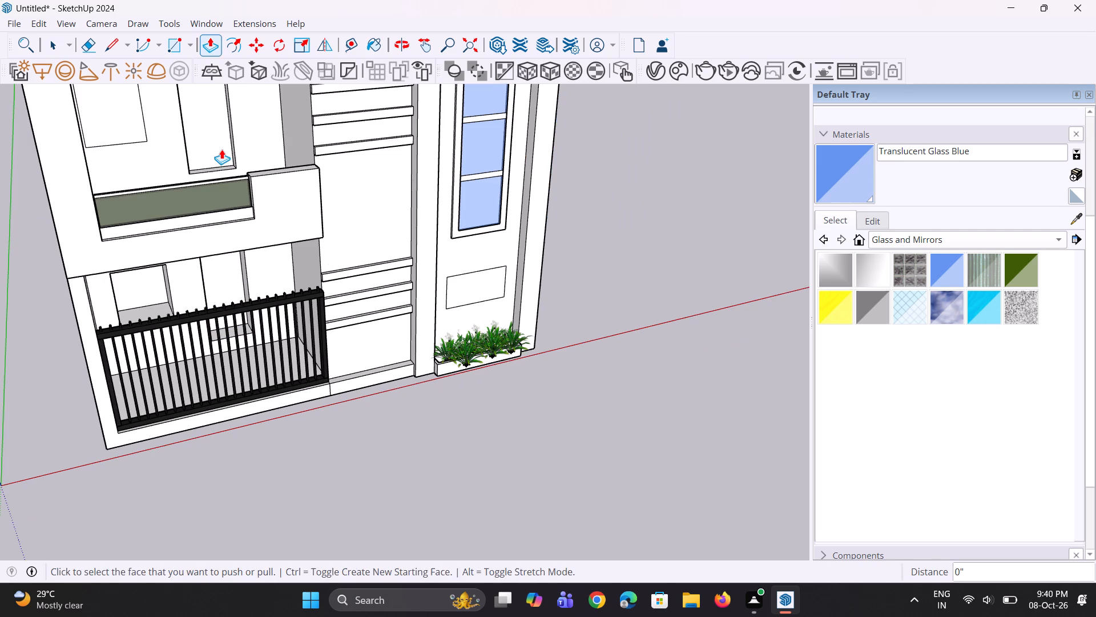
{"action": "double_click", "coordinate": [221, 149]}
{"action": "triple_click", "coordinate": [121, 128]}
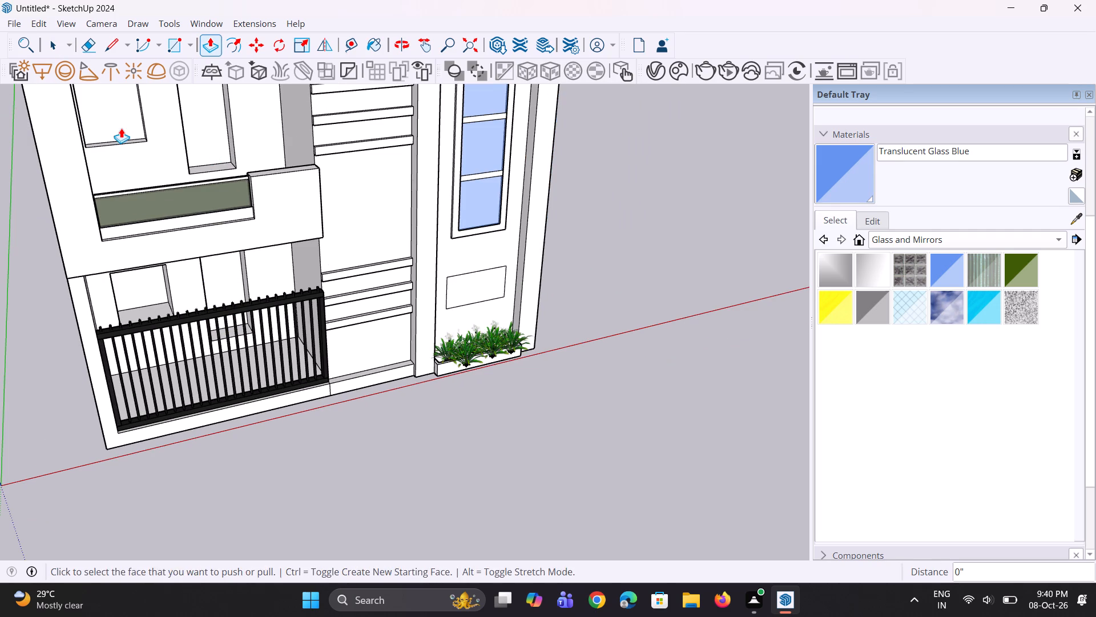
{"action": "left_click", "coordinate": [121, 128]}
{"action": "scroll", "coordinate": [163, 151], "scroll_direction": "down", "scroll_amount": 4}
{"action": "middle_click_drag", "start_coordinate": [253, 191], "coordinate": [176, 197]}
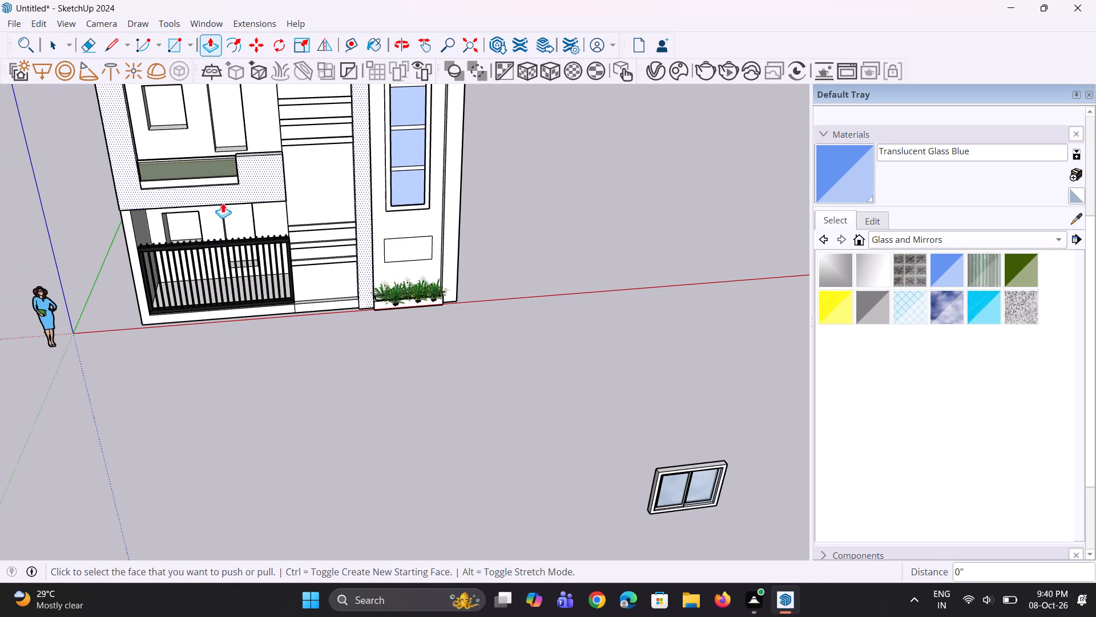
Move the imported sliding window from the ground in front of the house to the upper-floor window opening behind the balcony.
{"action": "key", "text": "space"}
{"action": "left_click", "coordinate": [671, 483]}
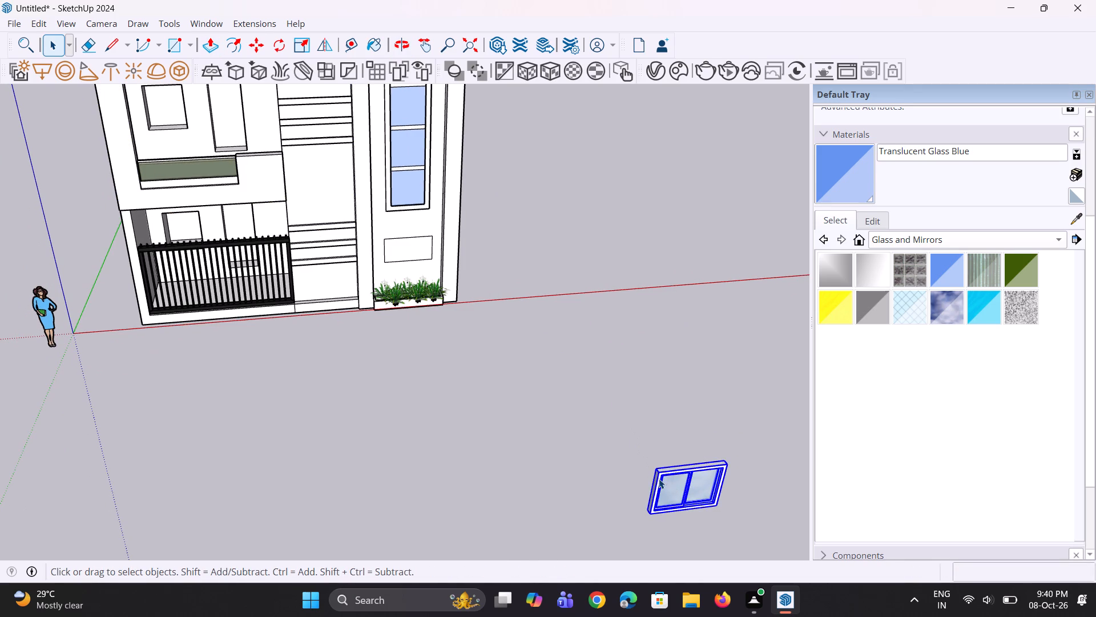
{"action": "key", "text": "m"}
{"action": "left_click", "coordinate": [652, 519]}
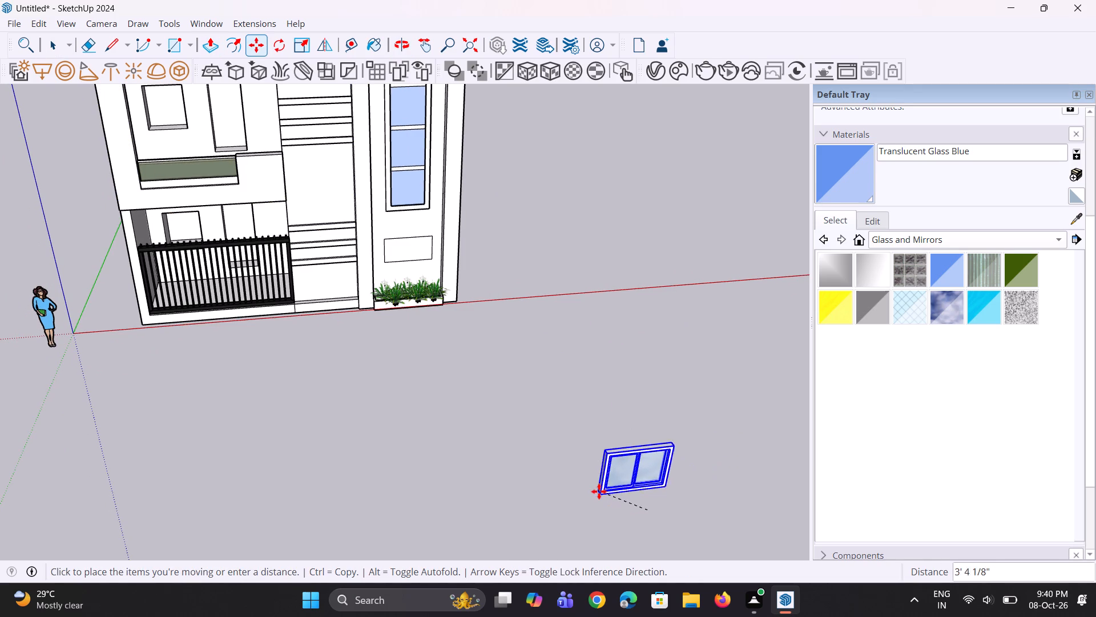
{"action": "scroll", "coordinate": [599, 491], "scroll_direction": "down", "scroll_amount": 3}
{"action": "scroll", "coordinate": [550, 452], "scroll_direction": "down", "scroll_amount": 1}
{"action": "scroll", "coordinate": [257, 205], "scroll_direction": "up", "scroll_amount": 9}
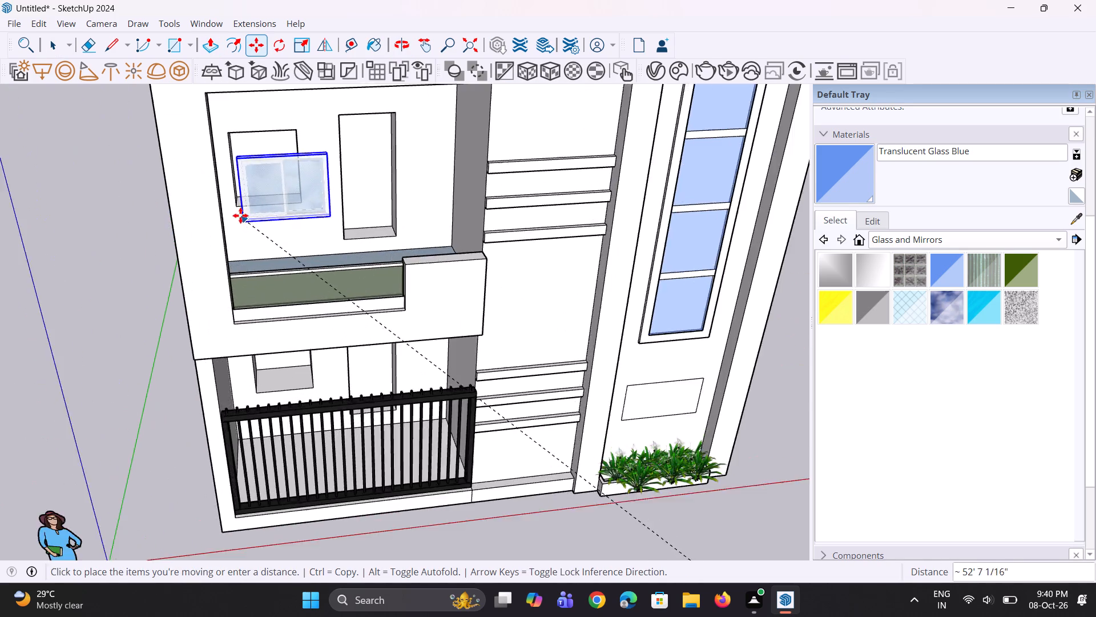
{"action": "scroll", "coordinate": [240, 215], "scroll_direction": "up", "scroll_amount": 5}
{"action": "left_click", "coordinate": [235, 197]}
{"action": "scroll", "coordinate": [299, 234], "scroll_direction": "down", "scroll_amount": 4}
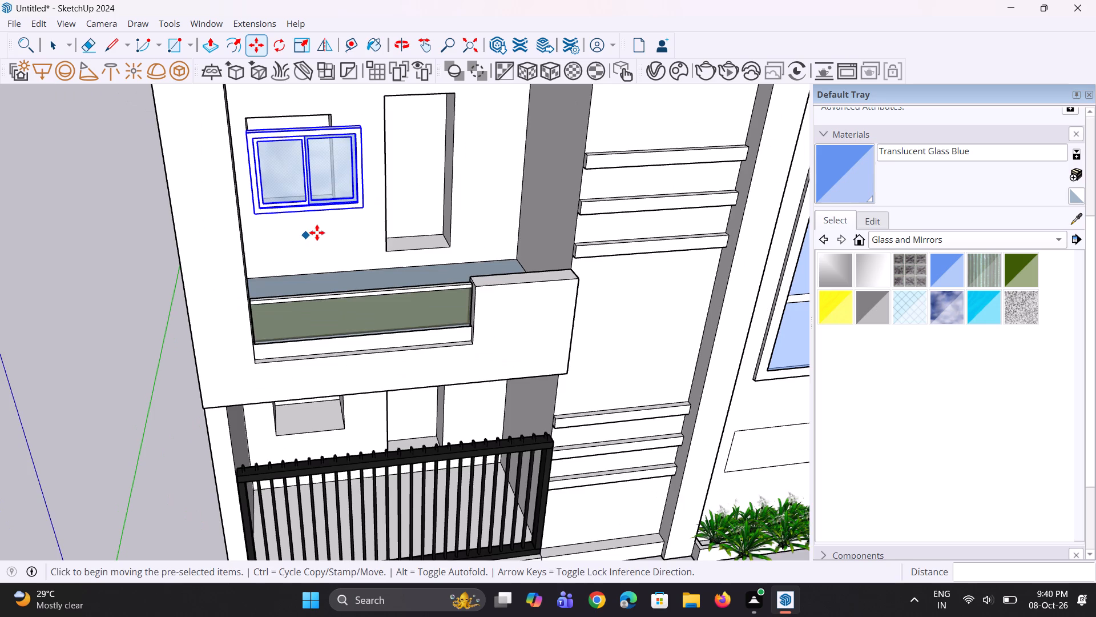
Scale the sliding window down uniformly to match the width of the upper-floor window opening.
{"action": "middle_click_drag", "start_coordinate": [317, 233], "coordinate": [302, 213]}
{"action": "scroll", "coordinate": [388, 100], "scroll_direction": "up", "scroll_amount": 6}
{"action": "middle_click_drag", "start_coordinate": [390, 152], "coordinate": [354, 150]}
{"action": "key", "text": "s"}
{"action": "left_click", "coordinate": [353, 130]}
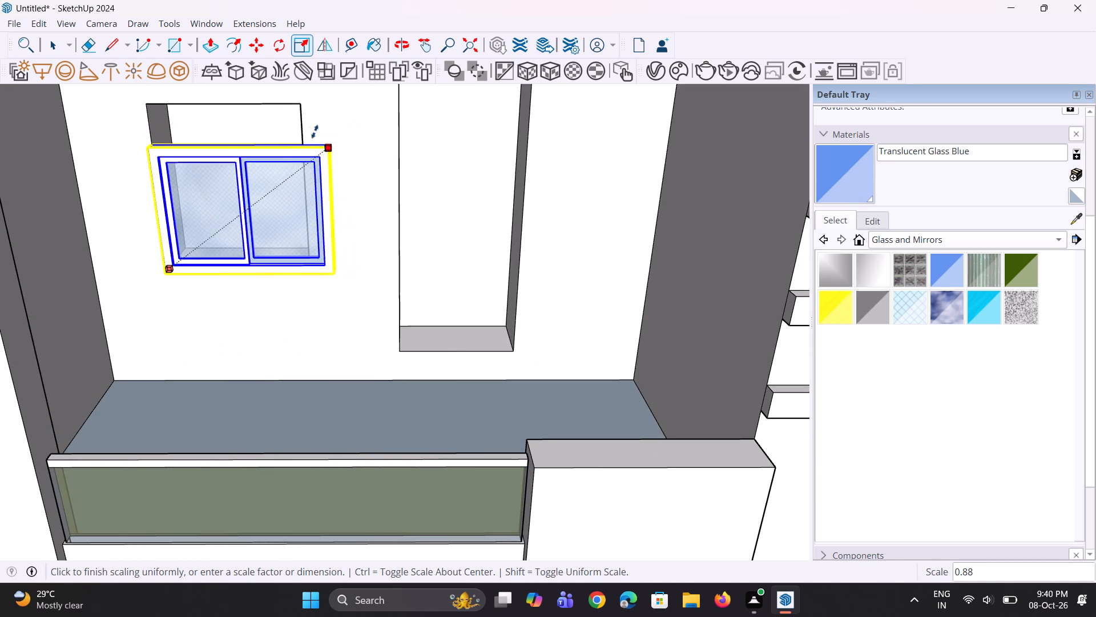
{"action": "left_click", "coordinate": [289, 145]}
{"action": "middle_click_drag", "start_coordinate": [307, 195], "coordinate": [234, 195]}
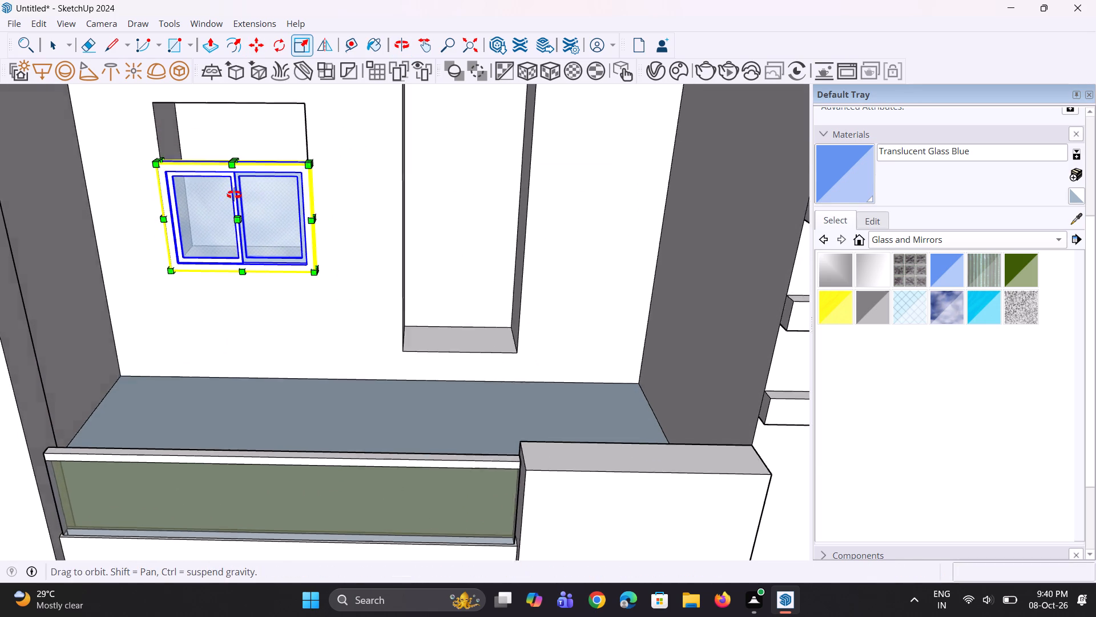
{"action": "middle_click_drag", "start_coordinate": [234, 195], "coordinate": [182, 194]}
{"action": "middle_click_drag", "start_coordinate": [210, 193], "coordinate": [325, 174]}
{"action": "scroll", "coordinate": [325, 174], "scroll_direction": "up", "scroll_amount": 4}
{"action": "left_click", "coordinate": [314, 167]}
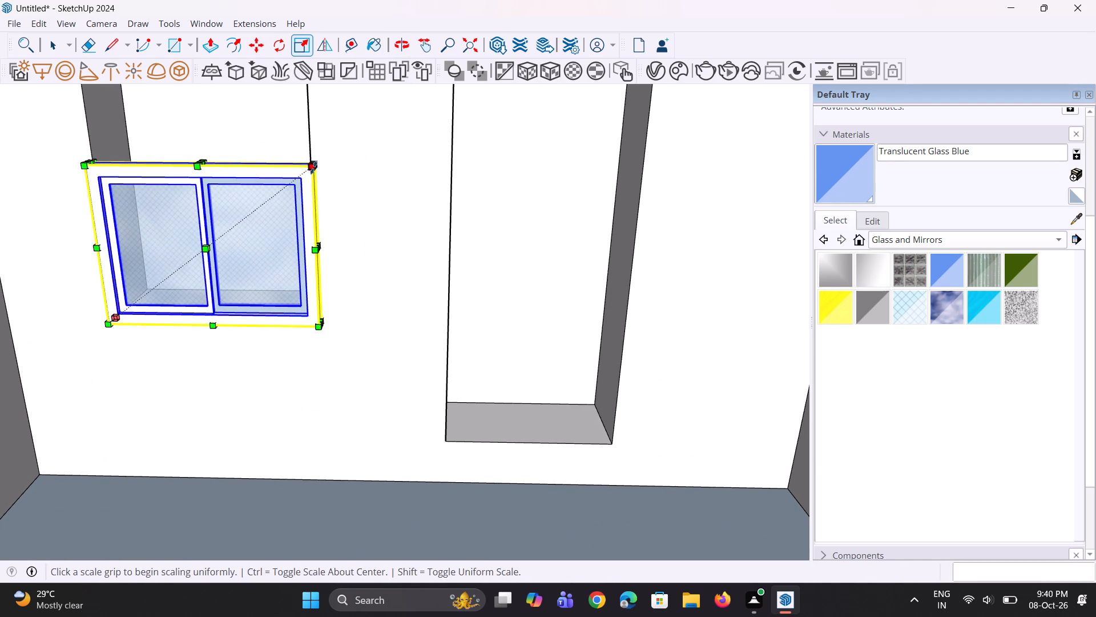
{"action": "left_click", "coordinate": [305, 170]}
Align the window's lower corner with the opening's corner, shifting the window about 4 3/16" along the green axis into the recess.
{"action": "scroll", "coordinate": [320, 239], "scroll_direction": "up", "scroll_amount": 1}
{"action": "middle_click_drag", "start_coordinate": [321, 241], "coordinate": [257, 262]}
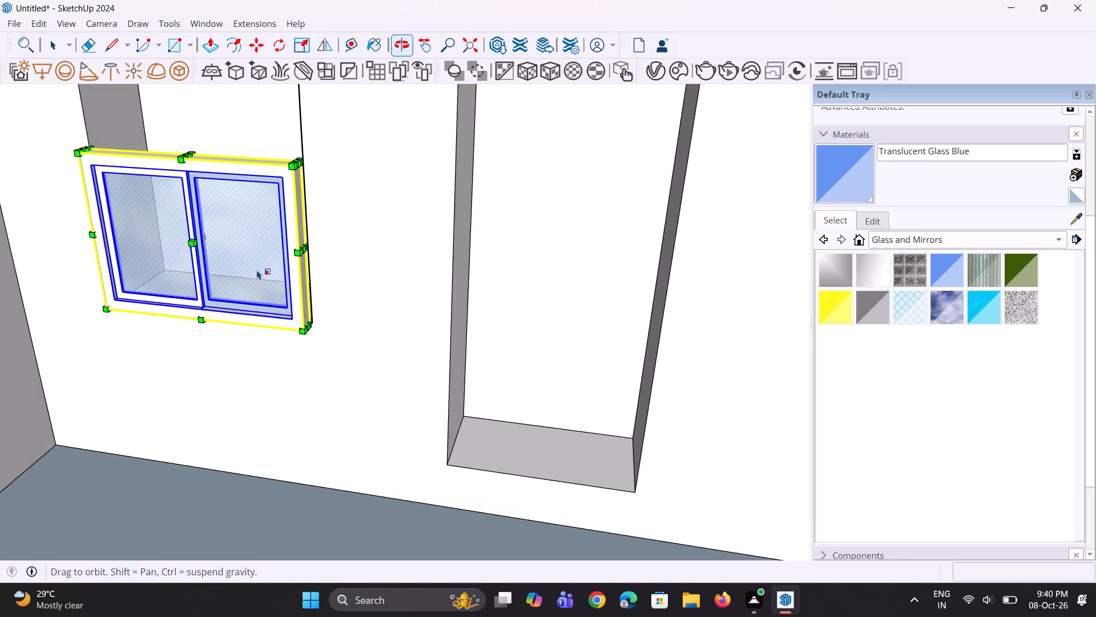
{"action": "scroll", "coordinate": [286, 331], "scroll_direction": "up", "scroll_amount": 3}
{"action": "key", "text": "m"}
{"action": "left_click", "coordinate": [309, 336]}
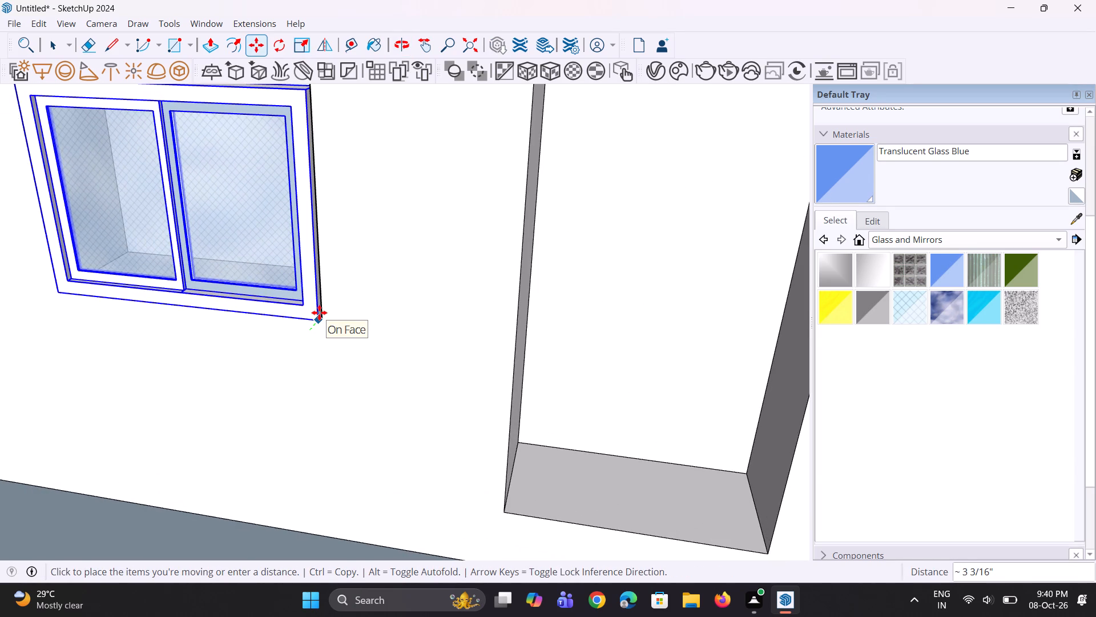
{"action": "left_click", "coordinate": [319, 312]}
{"action": "scroll", "coordinate": [330, 319], "scroll_direction": "down", "scroll_amount": 4}
{"action": "middle_click_drag", "start_coordinate": [330, 319], "coordinate": [385, 276]}
{"action": "scroll", "coordinate": [312, 301], "scroll_direction": "up", "scroll_amount": 8}
{"action": "left_click", "coordinate": [358, 308]}
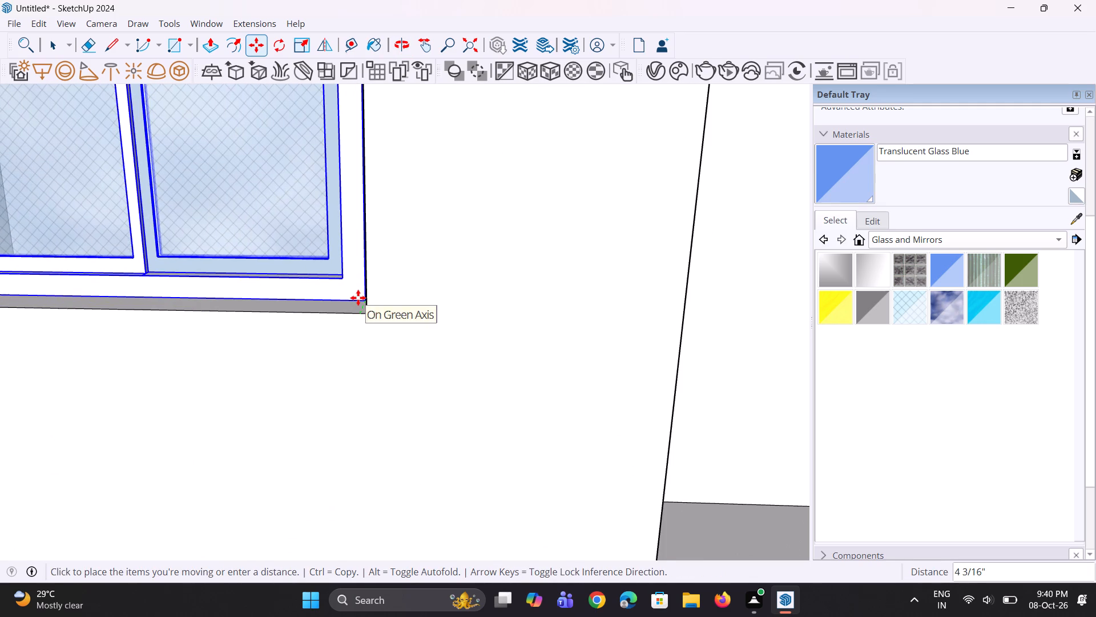
{"action": "left_click", "coordinate": [358, 298]}
{"action": "scroll", "coordinate": [364, 326], "scroll_direction": "down", "scroll_amount": 9}
{"action": "middle_click_drag", "start_coordinate": [337, 299], "coordinate": [337, 285]}
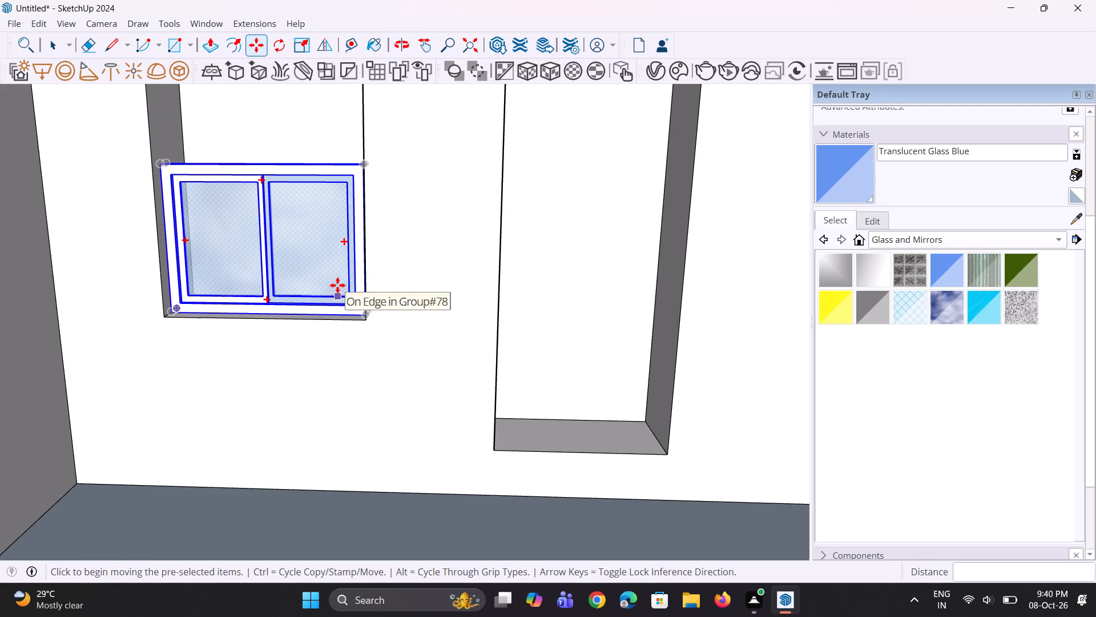
Stretch the window's height up to the top edge of the upper-floor window opening.
{"action": "key", "text": "s"}
{"action": "middle_click_drag", "start_coordinate": [273, 205], "coordinate": [283, 298]}
{"action": "left_click", "coordinate": [259, 182]}
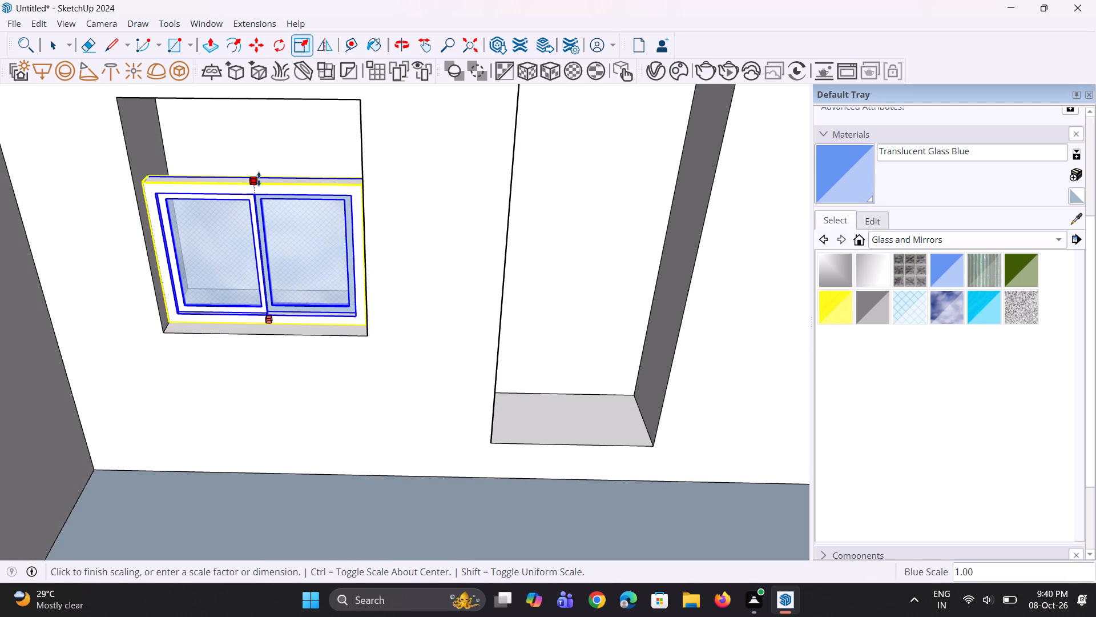
{"action": "left_click", "coordinate": [263, 99]}
{"action": "middle_click_drag", "start_coordinate": [288, 280], "coordinate": [401, 239]}
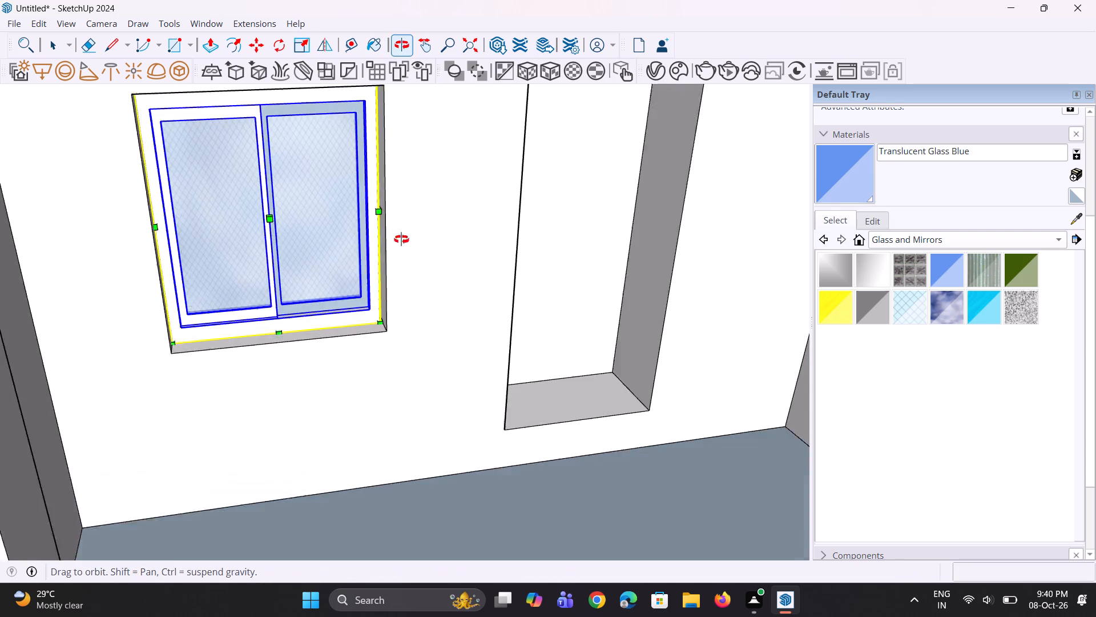
{"action": "middle_click_drag", "start_coordinate": [401, 239], "coordinate": [408, 231]}
{"action": "scroll", "coordinate": [345, 228], "scroll_direction": "down", "scroll_amount": 5}
{"action": "scroll", "coordinate": [392, 255], "scroll_direction": "up", "scroll_amount": 1}
{"action": "middle_click_drag", "start_coordinate": [392, 255], "coordinate": [346, 242]}
{"action": "key", "text": "space"}
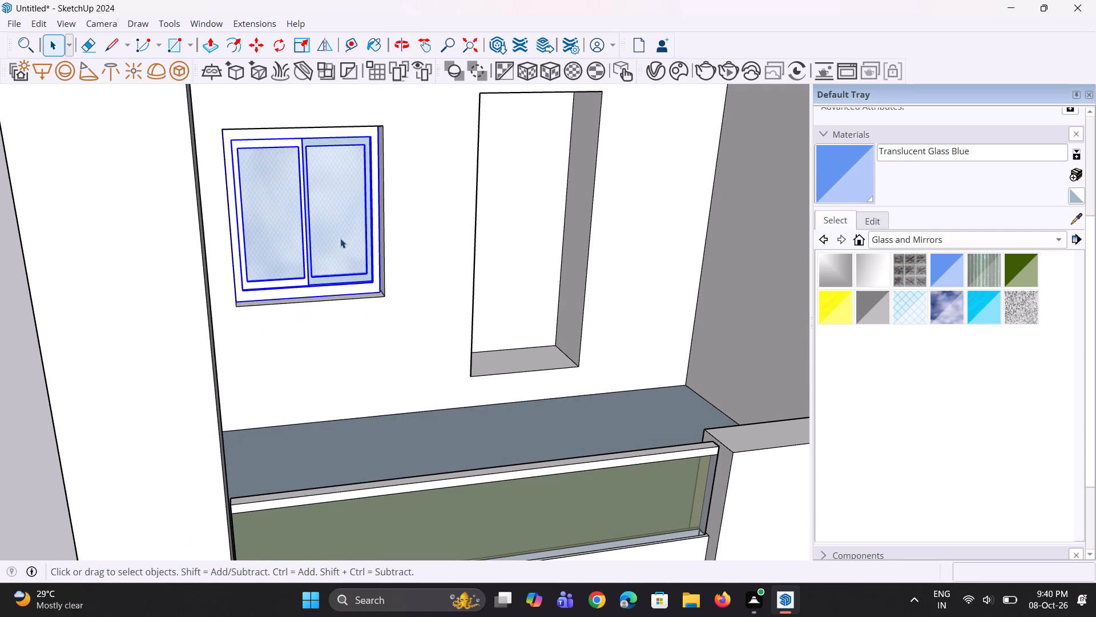
{"action": "key", "text": "space"}
Move the imported brown door from beside the house to the upper-floor door opening behind the balcony.
{"action": "scroll", "coordinate": [309, 233], "scroll_direction": "down", "scroll_amount": 14}
{"action": "middle_click_drag", "start_coordinate": [308, 278], "coordinate": [282, 281]}
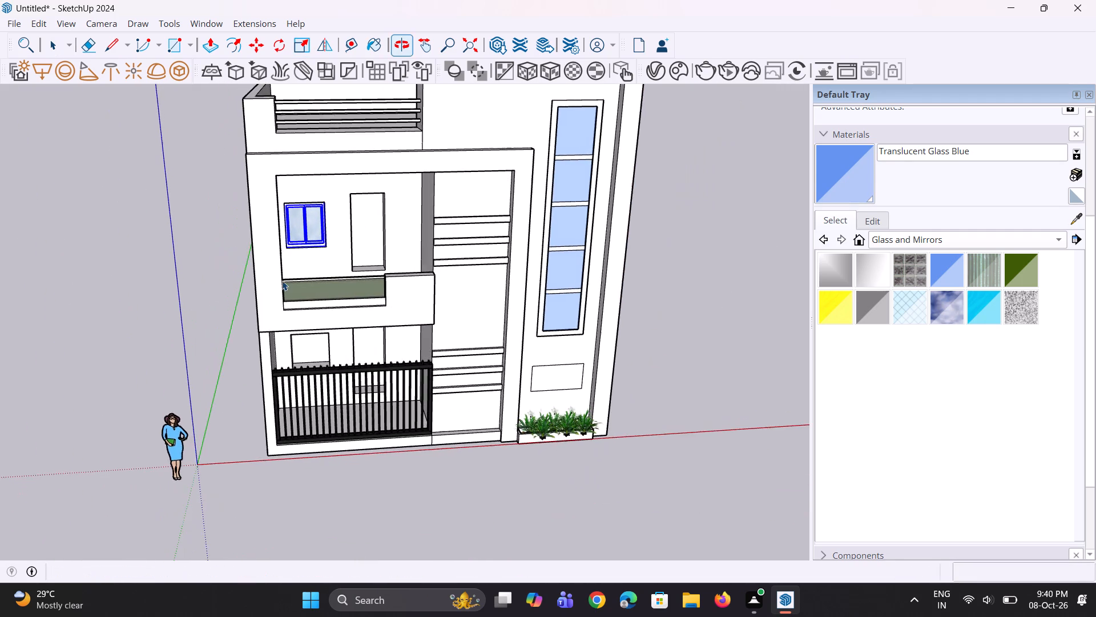
{"action": "scroll", "coordinate": [285, 277], "scroll_direction": "down", "scroll_amount": 13}
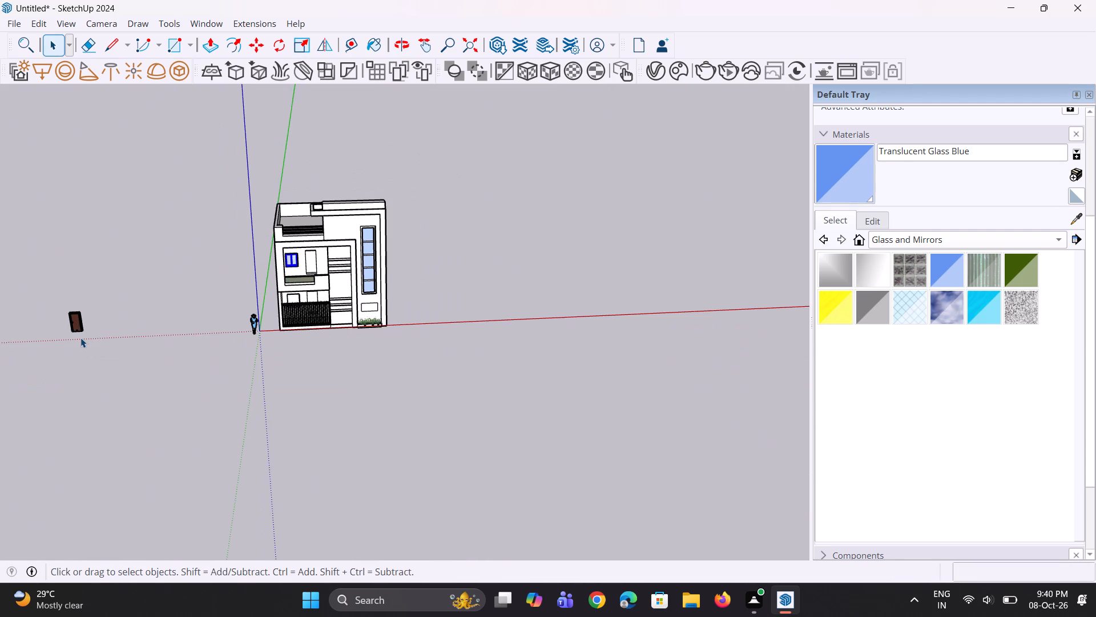
{"action": "left_click", "coordinate": [80, 328]}
{"action": "scroll", "coordinate": [80, 327], "scroll_direction": "up", "scroll_amount": 4}
{"action": "key", "text": "m"}
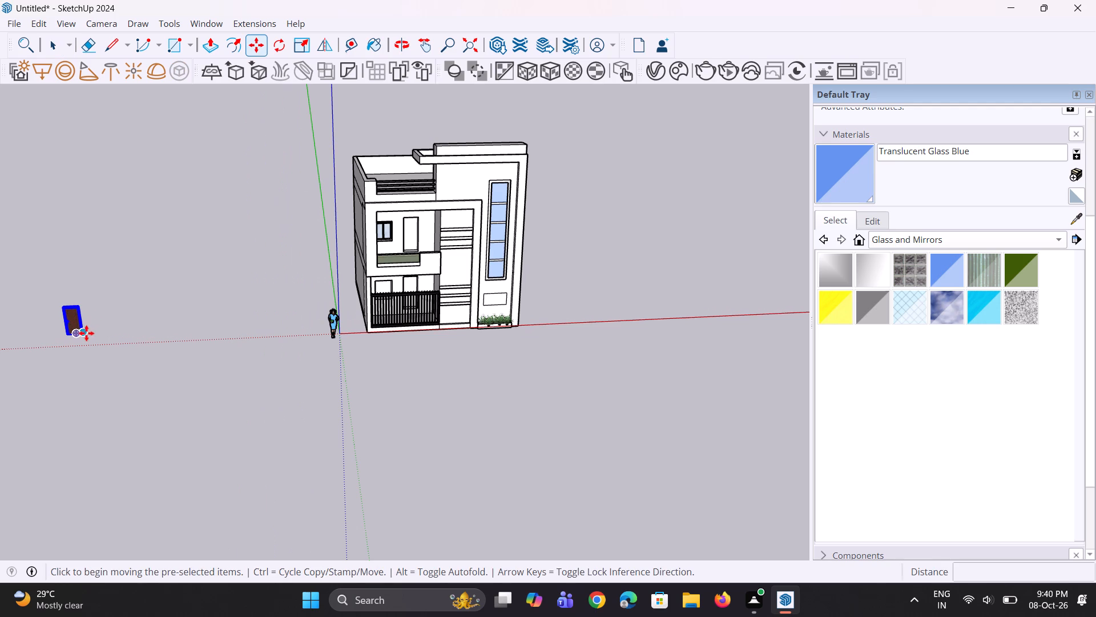
{"action": "left_click", "coordinate": [86, 333]}
{"action": "scroll", "coordinate": [143, 340], "scroll_direction": "down", "scroll_amount": 4}
{"action": "scroll", "coordinate": [354, 291], "scroll_direction": "up", "scroll_amount": 7}
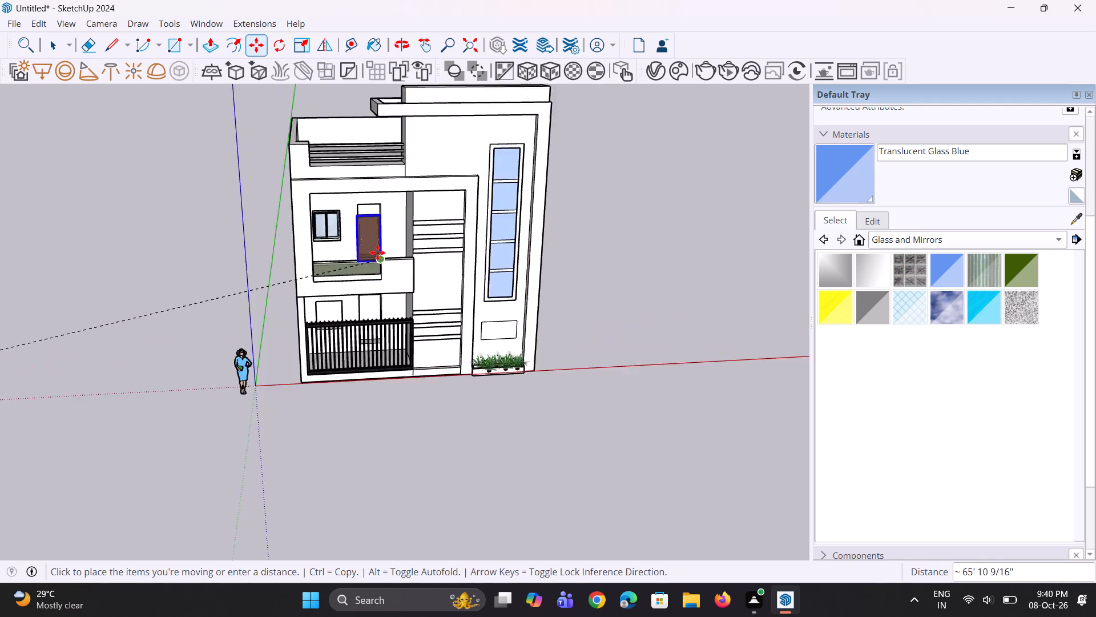
{"action": "scroll", "coordinate": [377, 253], "scroll_direction": "up", "scroll_amount": 9}
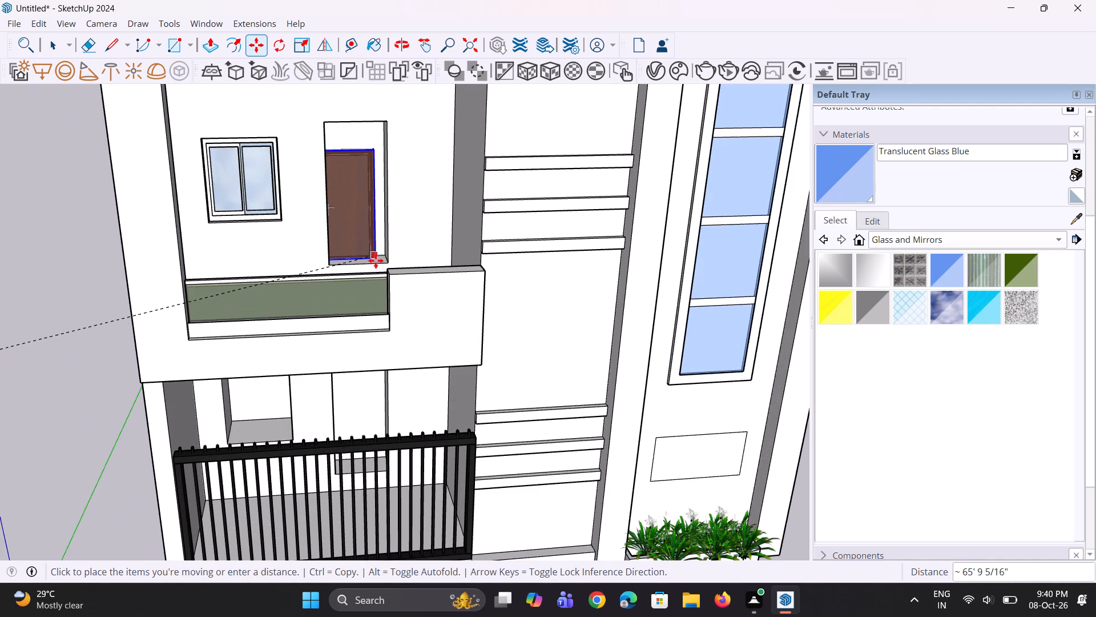
{"action": "left_click", "coordinate": [382, 264]}
Align the door's lower handle-side corner with the bottom corner of the upper-floor door opening.
{"action": "middle_click_drag", "start_coordinate": [382, 253], "coordinate": [377, 294]}
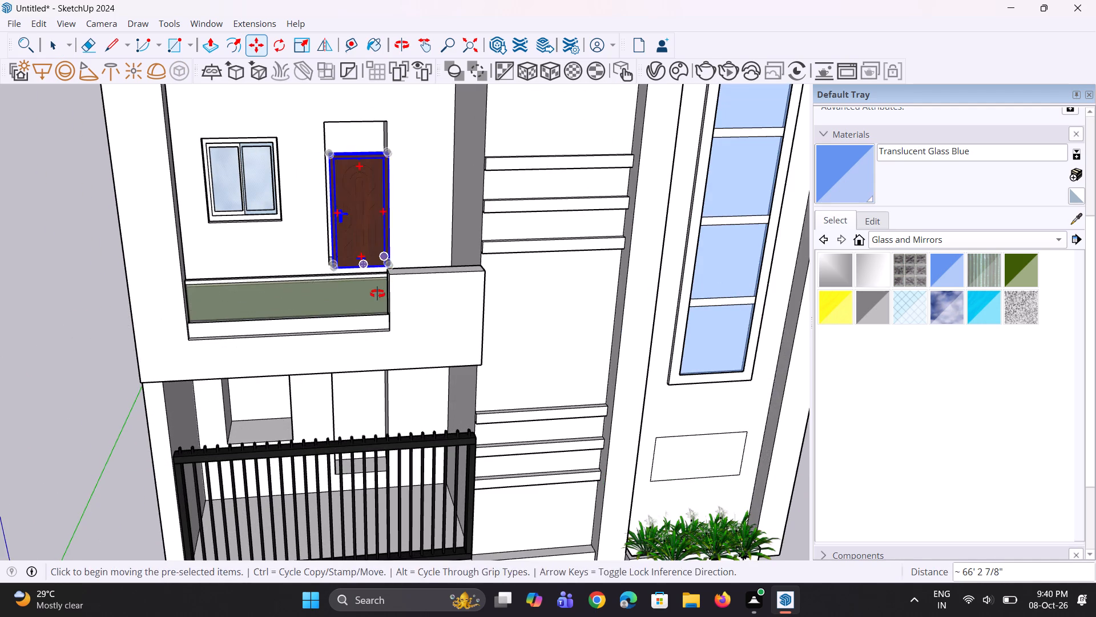
{"action": "middle_click_drag", "start_coordinate": [377, 294], "coordinate": [372, 307]}
{"action": "scroll", "coordinate": [352, 257], "scroll_direction": "up", "scroll_amount": 10}
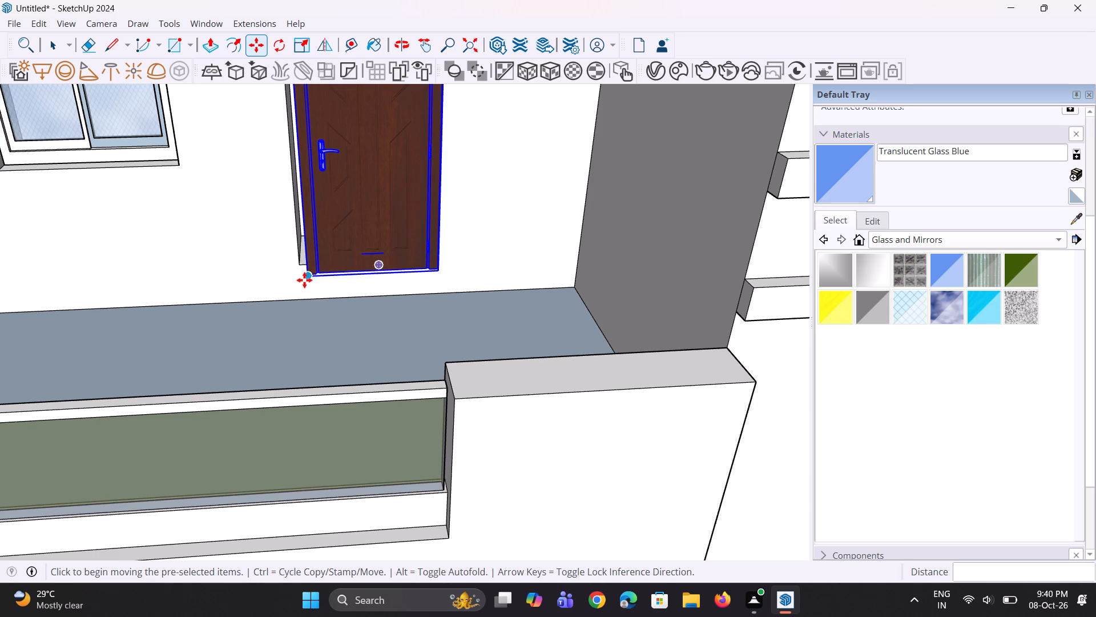
{"action": "left_click", "coordinate": [308, 280]}
{"action": "left_click", "coordinate": [303, 264]}
Stretch the door's width by a factor of about 1.07 along the red axis to fill the upper-floor opening.
{"action": "scroll", "coordinate": [380, 279], "scroll_direction": "down", "scroll_amount": 5}
{"action": "middle_click_drag", "start_coordinate": [386, 274], "coordinate": [276, 245]}
{"action": "scroll", "coordinate": [359, 213], "scroll_direction": "up", "scroll_amount": 8}
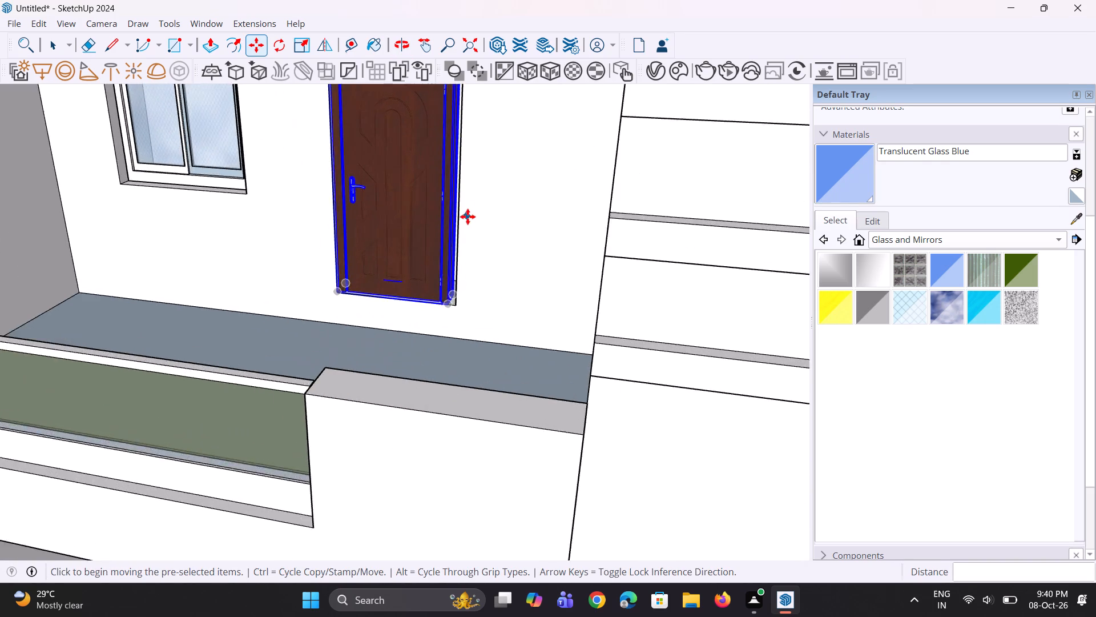
{"action": "middle_click_drag", "start_coordinate": [468, 216], "coordinate": [456, 233]}
{"action": "scroll", "coordinate": [468, 217], "scroll_direction": "up", "scroll_amount": 4}
{"action": "key", "text": "s"}
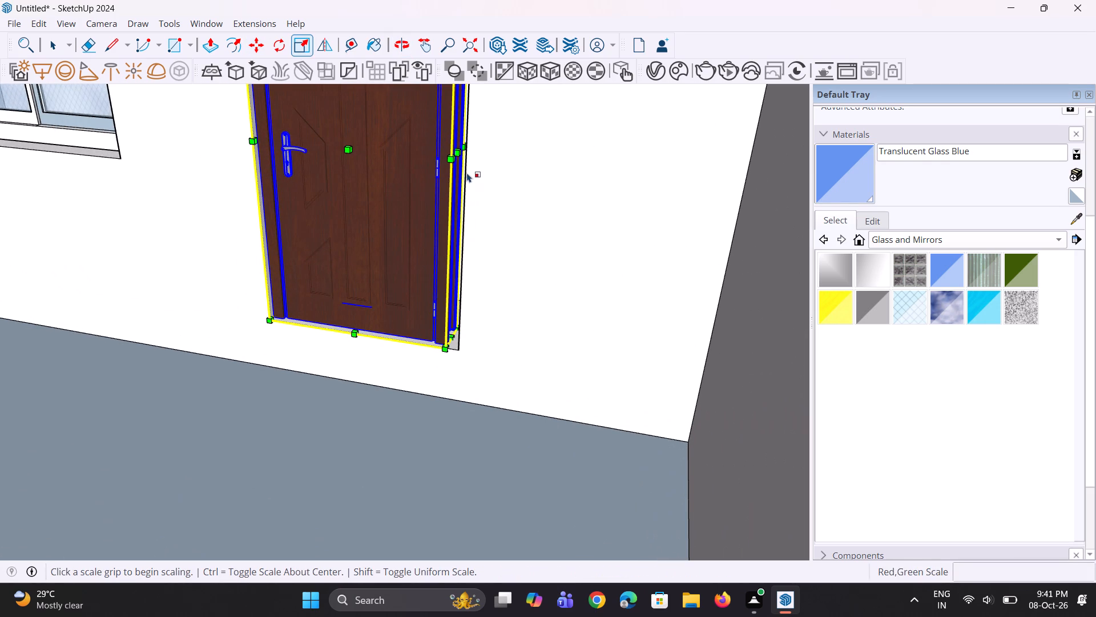
{"action": "scroll", "coordinate": [467, 173], "scroll_direction": "up", "scroll_amount": 2}
{"action": "left_click", "coordinate": [457, 153]}
{"action": "left_click", "coordinate": [468, 157]}
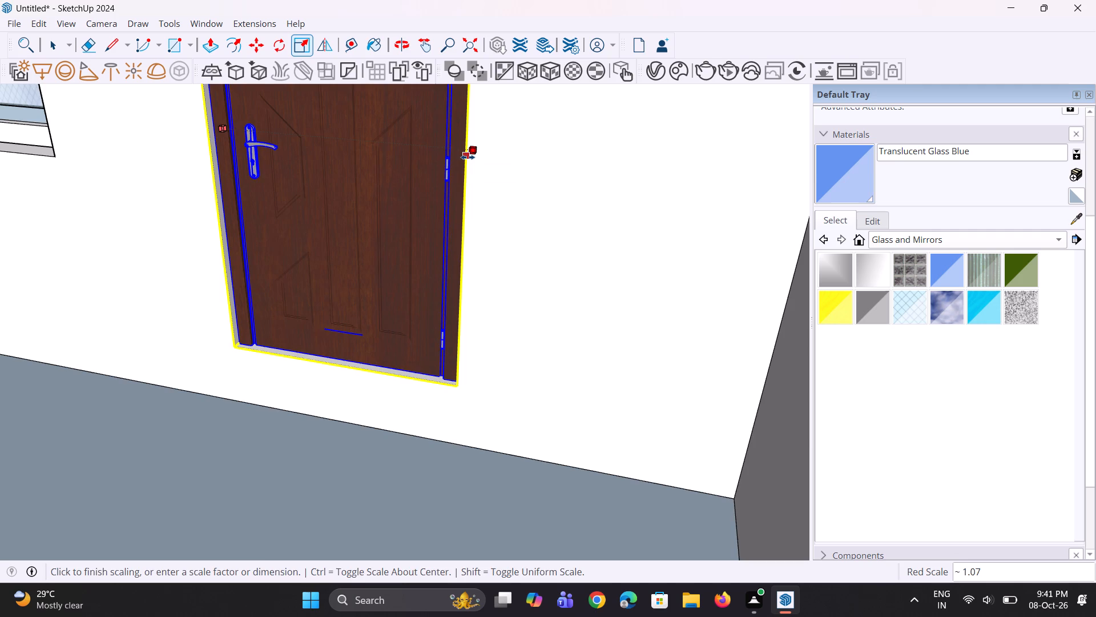
Stretch the door's height up to the top edge of the upper-floor door opening and clear the selection.
{"action": "scroll", "coordinate": [453, 251], "scroll_direction": "down", "scroll_amount": 9}
{"action": "scroll", "coordinate": [370, 243], "scroll_direction": "up", "scroll_amount": 1}
{"action": "scroll", "coordinate": [365, 241], "scroll_direction": "down", "scroll_amount": 7}
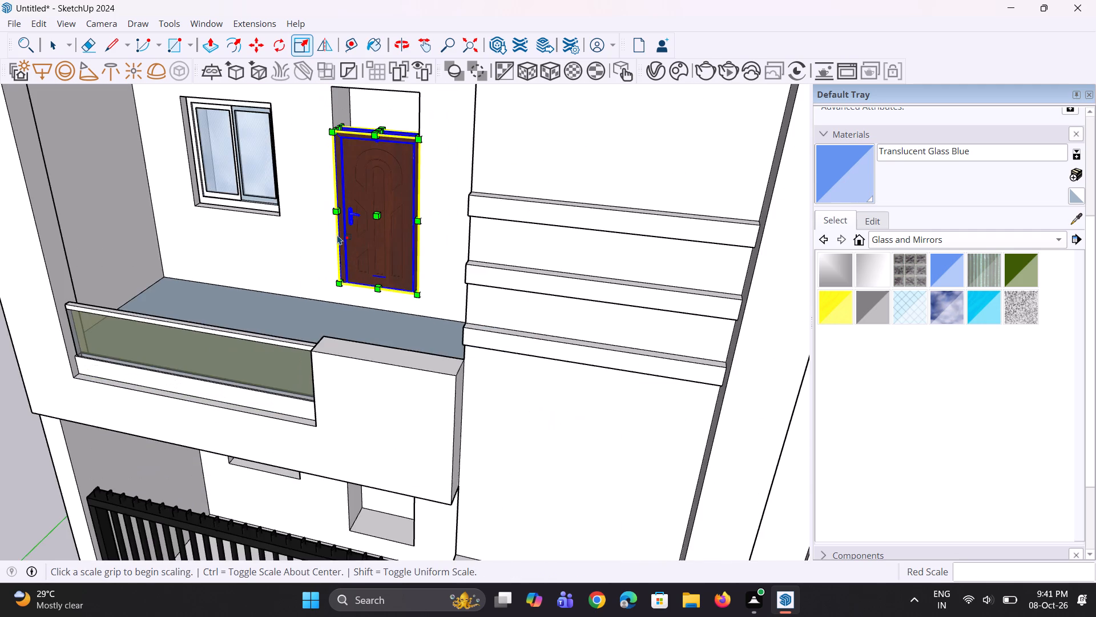
{"action": "middle_click_drag", "start_coordinate": [337, 235], "coordinate": [384, 241]}
{"action": "scroll", "coordinate": [374, 207], "scroll_direction": "down", "scroll_amount": 4}
{"action": "scroll", "coordinate": [372, 145], "scroll_direction": "up", "scroll_amount": 8}
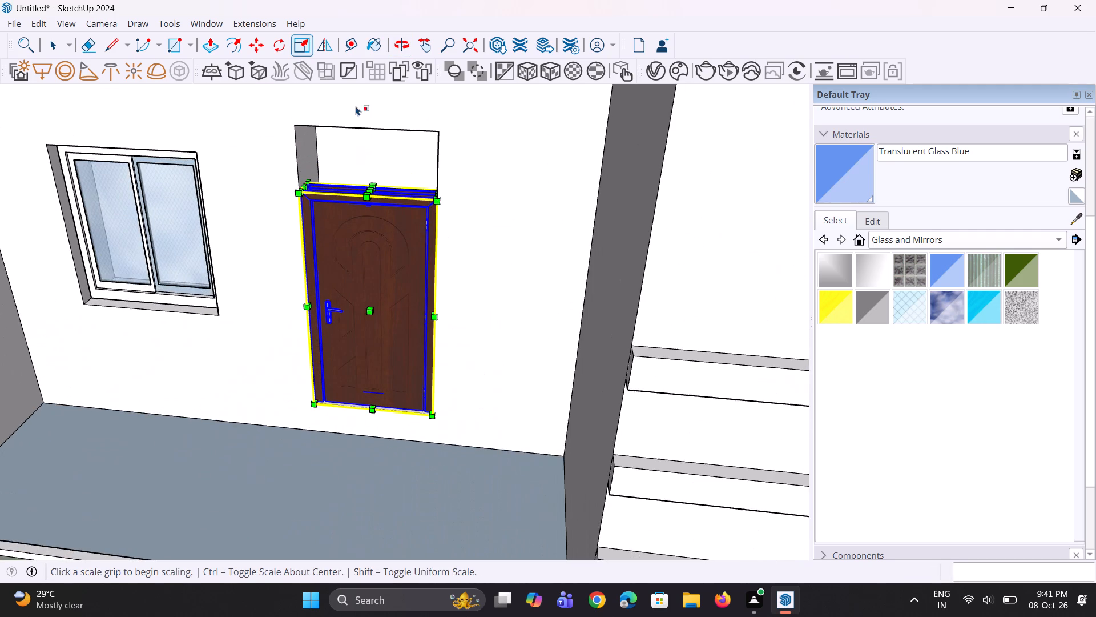
{"action": "left_click", "coordinate": [372, 188]}
{"action": "left_click", "coordinate": [376, 126]}
{"action": "middle_click_drag", "start_coordinate": [374, 254], "coordinate": [406, 233]}
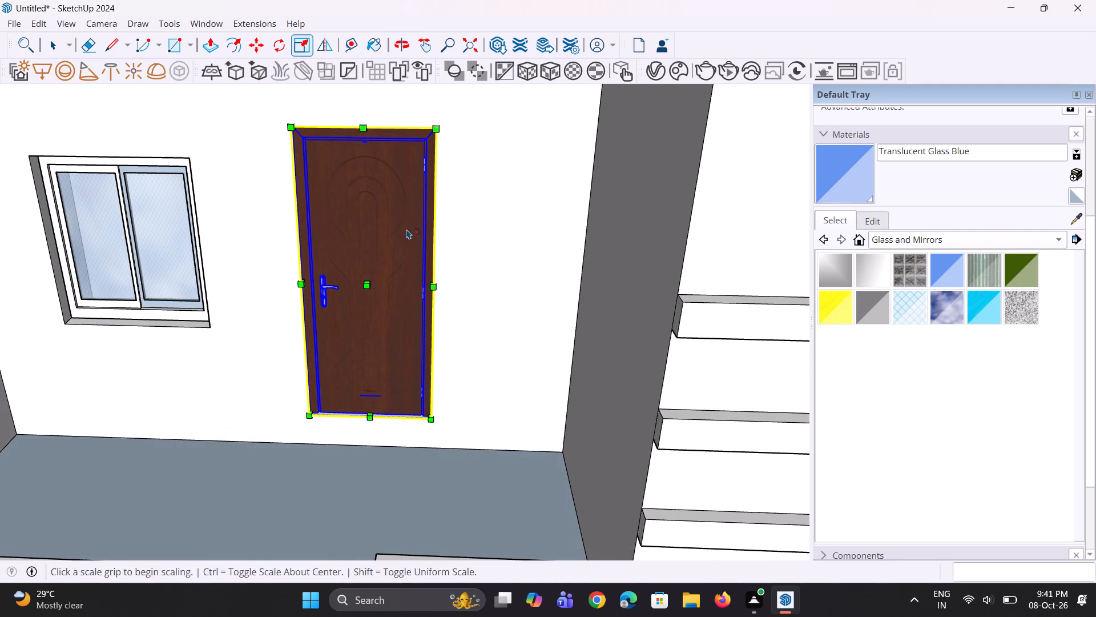
{"action": "key", "text": "space"}
{"action": "key", "text": "space"}
{"action": "scroll", "coordinate": [408, 242], "scroll_direction": "down", "scroll_amount": 8}
{"action": "key", "text": "space"}
{"action": "key", "text": "space"}
{"action": "left_click", "coordinate": [115, 324]}
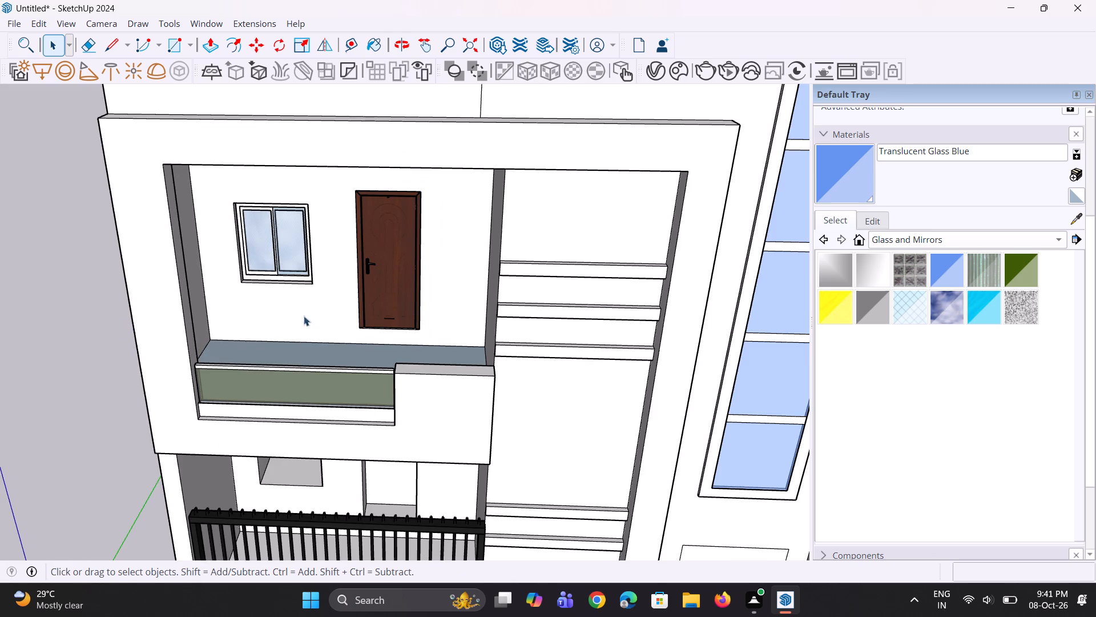
Copy the upper-floor window and door together straight down about 12' into the ground-floor openings and clear the selection.
{"action": "left_click", "coordinate": [390, 298]}
{"action": "left_click", "coordinate": [285, 267], "text": "ctrl"}
{"action": "scroll", "coordinate": [334, 265], "scroll_direction": "down", "scroll_amount": 3}
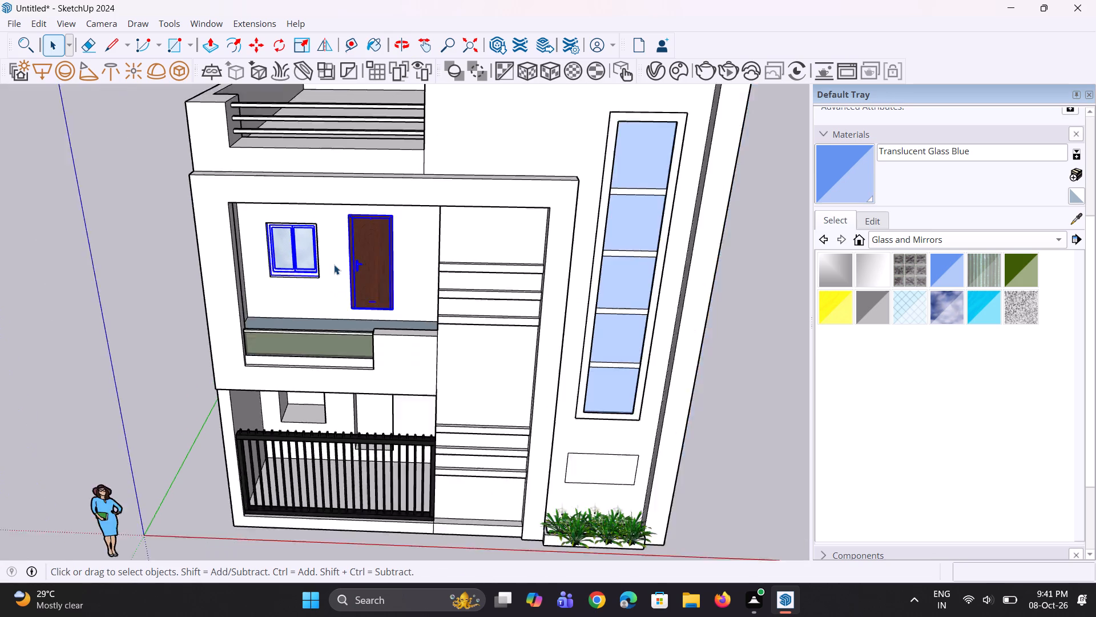
{"action": "scroll", "coordinate": [334, 265], "scroll_direction": "down", "scroll_amount": 4}
{"action": "middle_click_drag", "start_coordinate": [374, 311], "coordinate": [384, 292]}
{"action": "scroll", "coordinate": [384, 292], "scroll_direction": "up", "scroll_amount": 2}
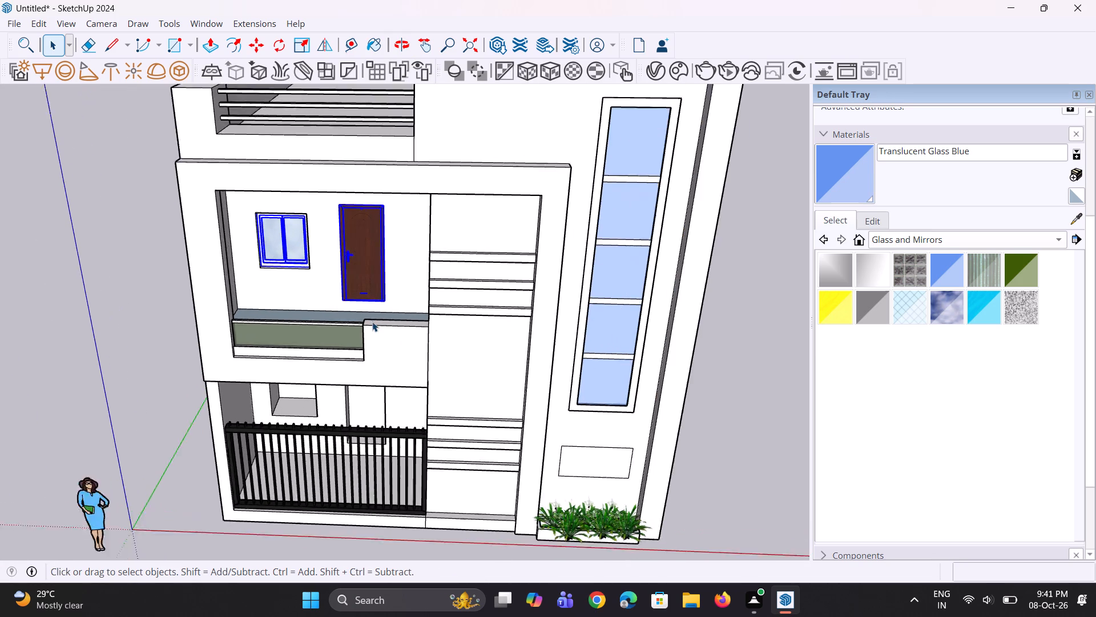
{"action": "scroll", "coordinate": [372, 322], "scroll_direction": "up", "scroll_amount": 1}
{"action": "middle_click_drag", "start_coordinate": [372, 322], "coordinate": [384, 305]}
{"action": "key", "text": "m"}
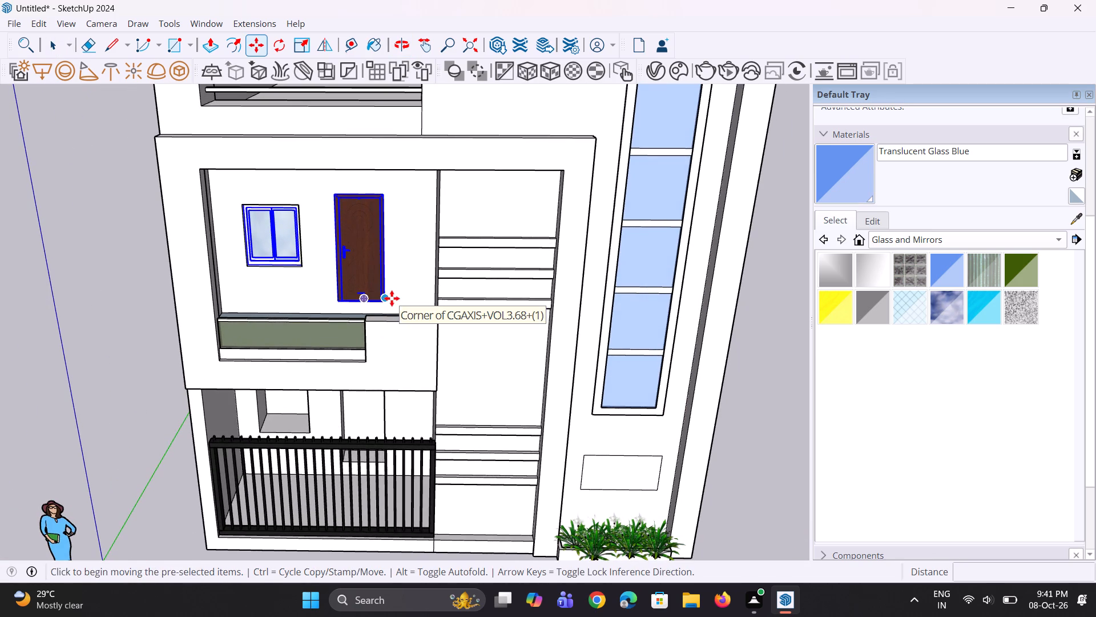
{"action": "left_click", "coordinate": [392, 298]}
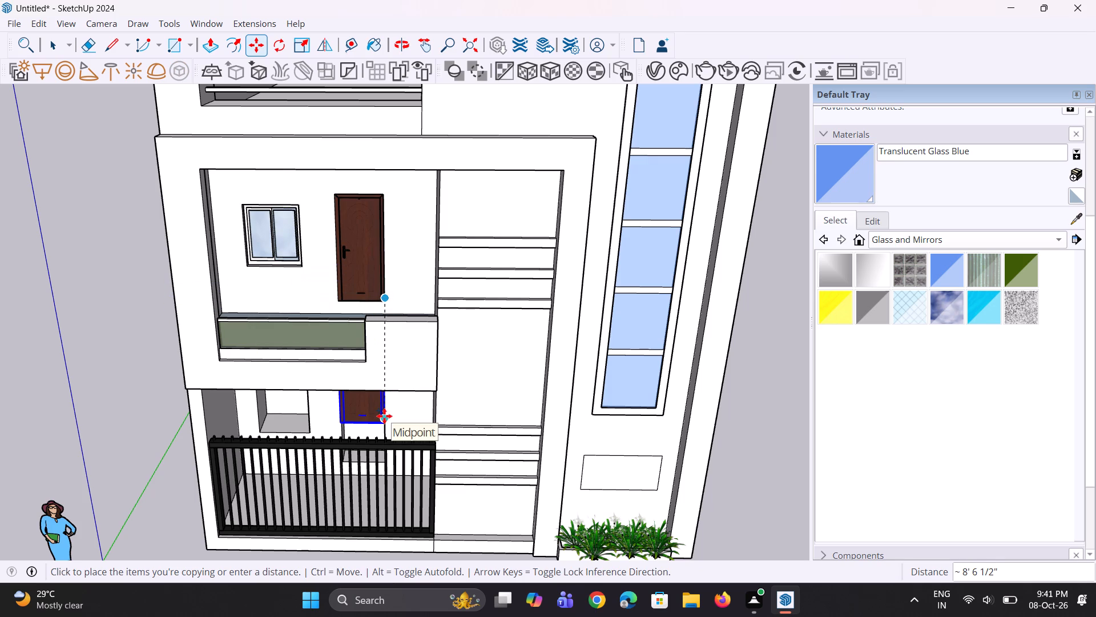
{"action": "scroll", "coordinate": [378, 425], "scroll_direction": "up", "scroll_amount": 10}
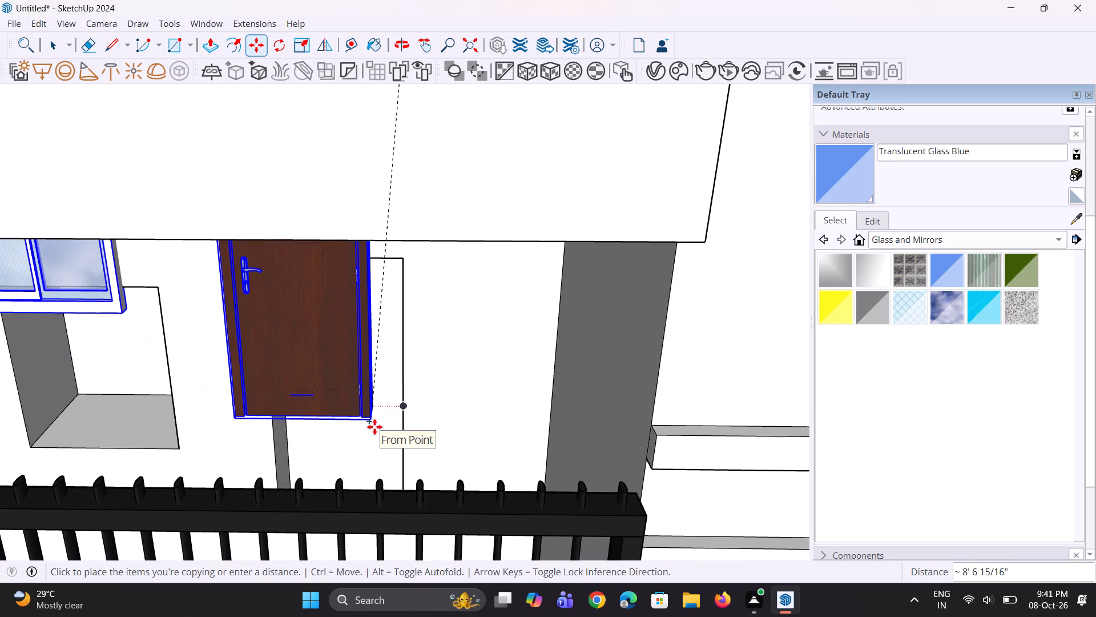
{"action": "scroll", "coordinate": [393, 414], "scroll_direction": "down", "scroll_amount": 4}
{"action": "middle_click_drag", "start_coordinate": [394, 413], "coordinate": [406, 456]}
{"action": "scroll", "coordinate": [404, 450], "scroll_direction": "up", "scroll_amount": 3}
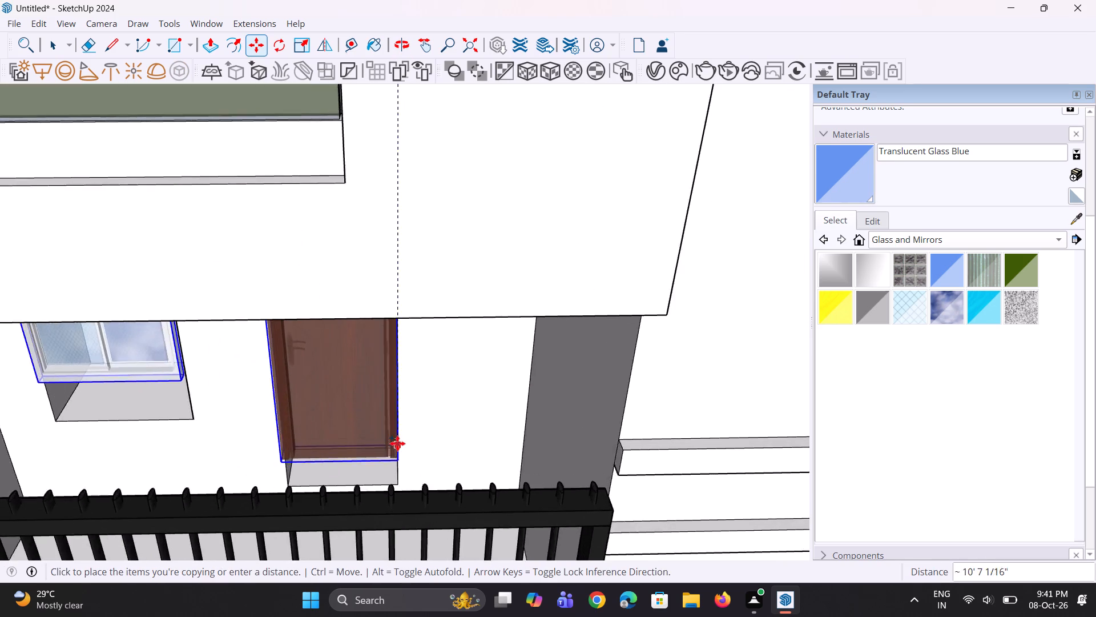
{"action": "scroll", "coordinate": [397, 443], "scroll_direction": "up", "scroll_amount": 5}
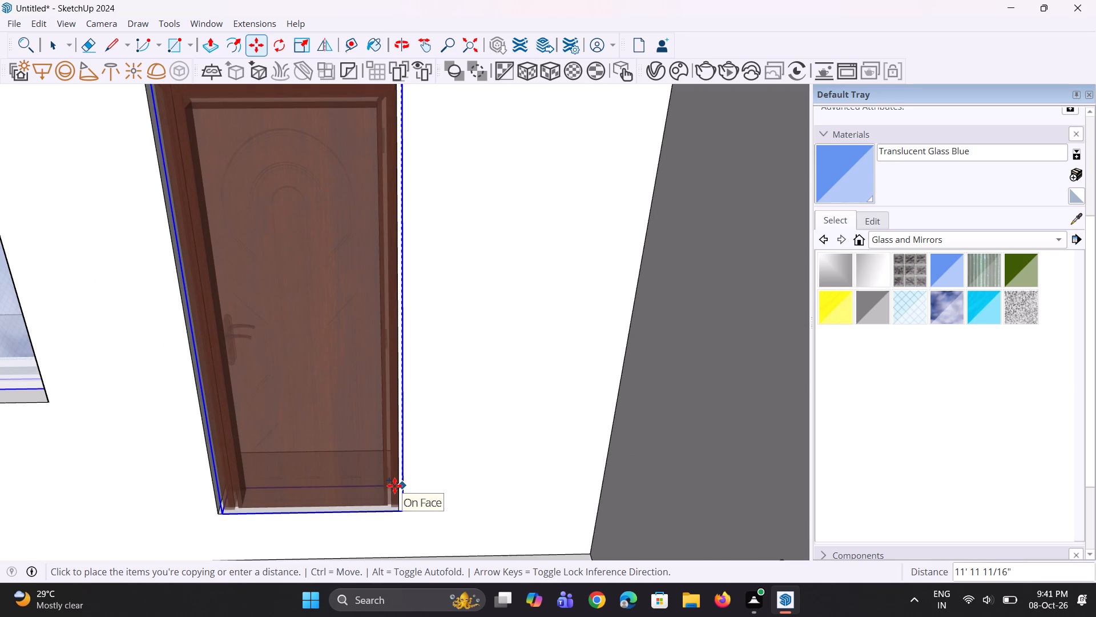
{"action": "left_click", "coordinate": [394, 486]}
{"action": "scroll", "coordinate": [393, 482], "scroll_direction": "down", "scroll_amount": 9}
{"action": "middle_click_drag", "start_coordinate": [394, 479], "coordinate": [399, 454]}
{"action": "key", "text": "space"}
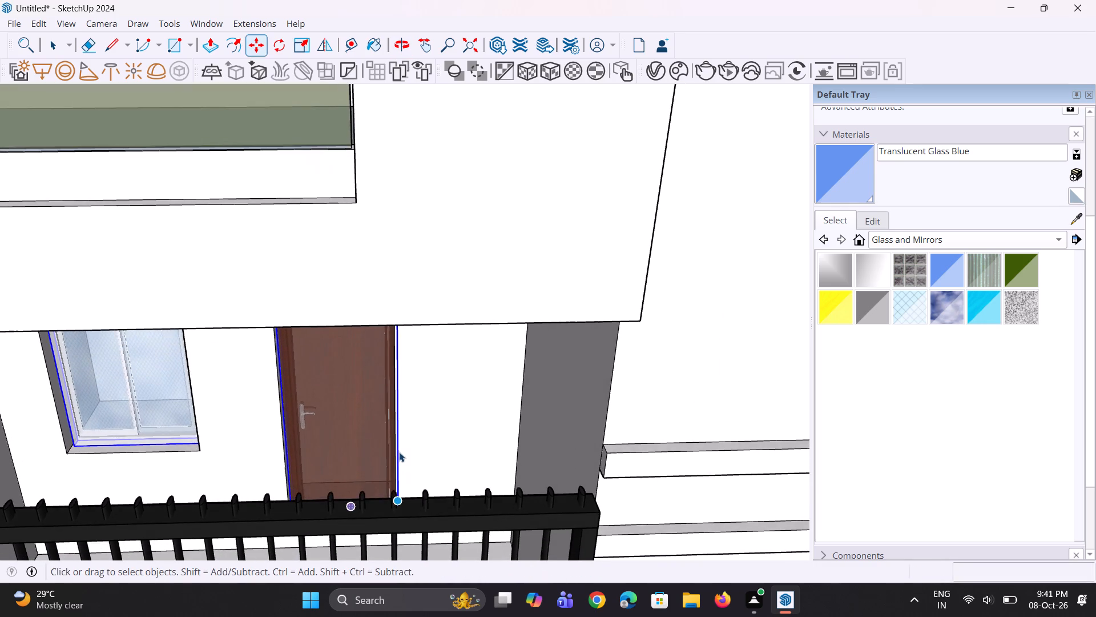
{"action": "key", "text": "space"}
{"action": "scroll", "coordinate": [386, 440], "scroll_direction": "down", "scroll_amount": 5}
{"action": "middle_click_drag", "start_coordinate": [373, 431], "coordinate": [371, 404]}
{"action": "scroll", "coordinate": [371, 404], "scroll_direction": "down", "scroll_amount": 7}
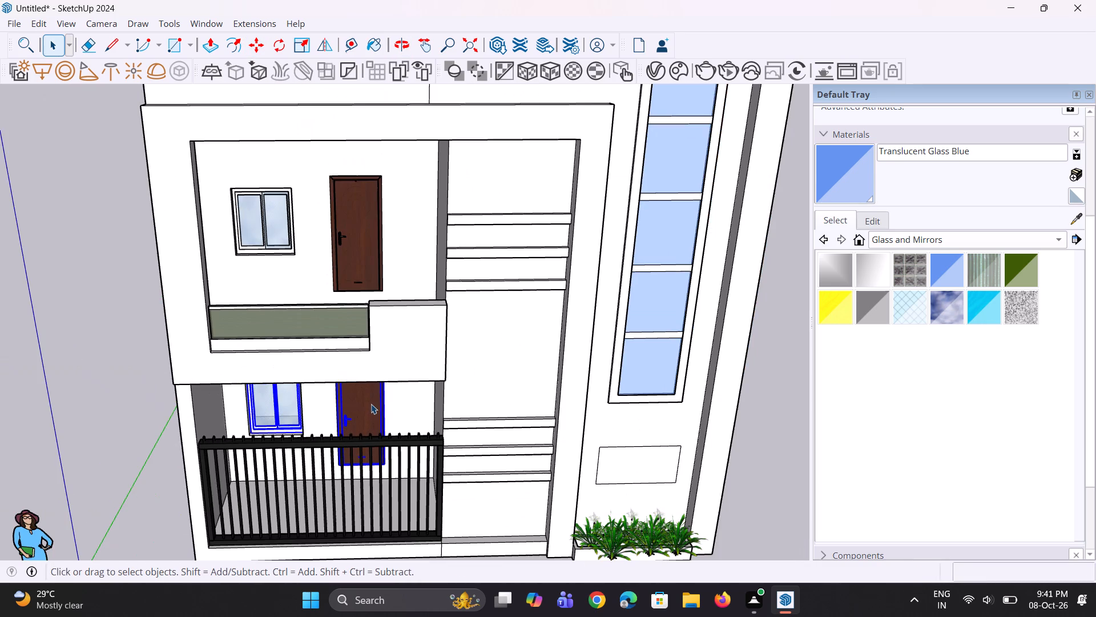
{"action": "left_click", "coordinate": [150, 414]}
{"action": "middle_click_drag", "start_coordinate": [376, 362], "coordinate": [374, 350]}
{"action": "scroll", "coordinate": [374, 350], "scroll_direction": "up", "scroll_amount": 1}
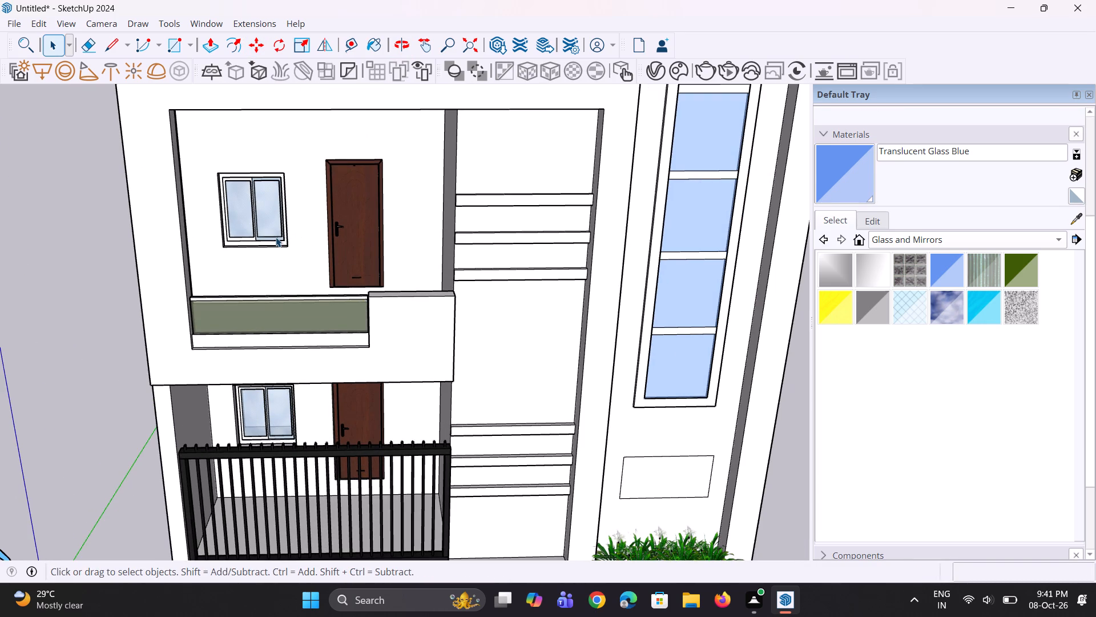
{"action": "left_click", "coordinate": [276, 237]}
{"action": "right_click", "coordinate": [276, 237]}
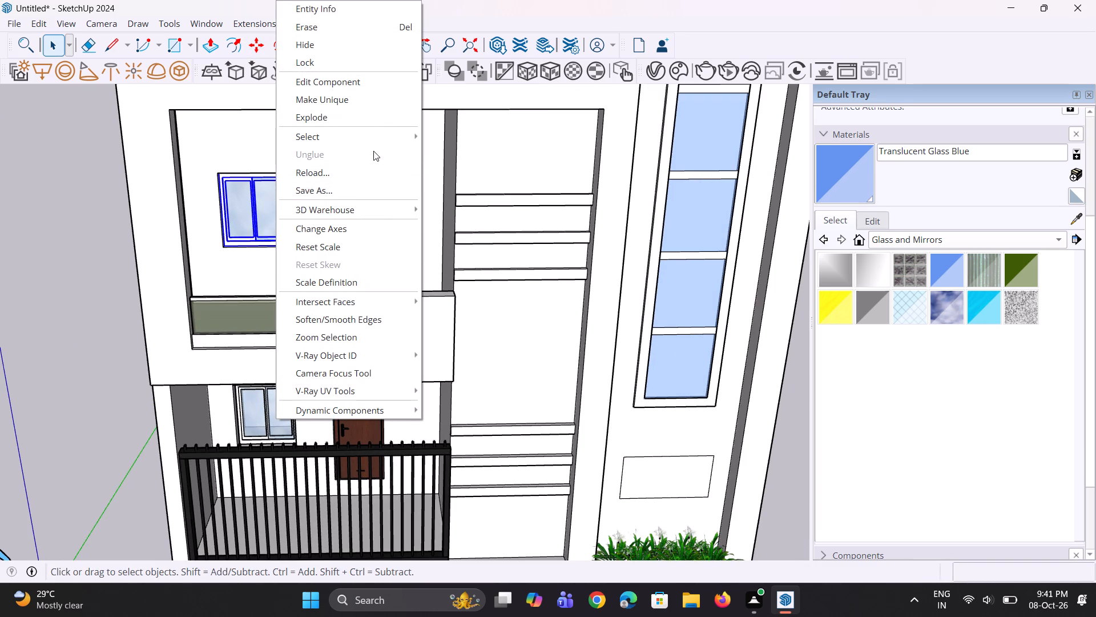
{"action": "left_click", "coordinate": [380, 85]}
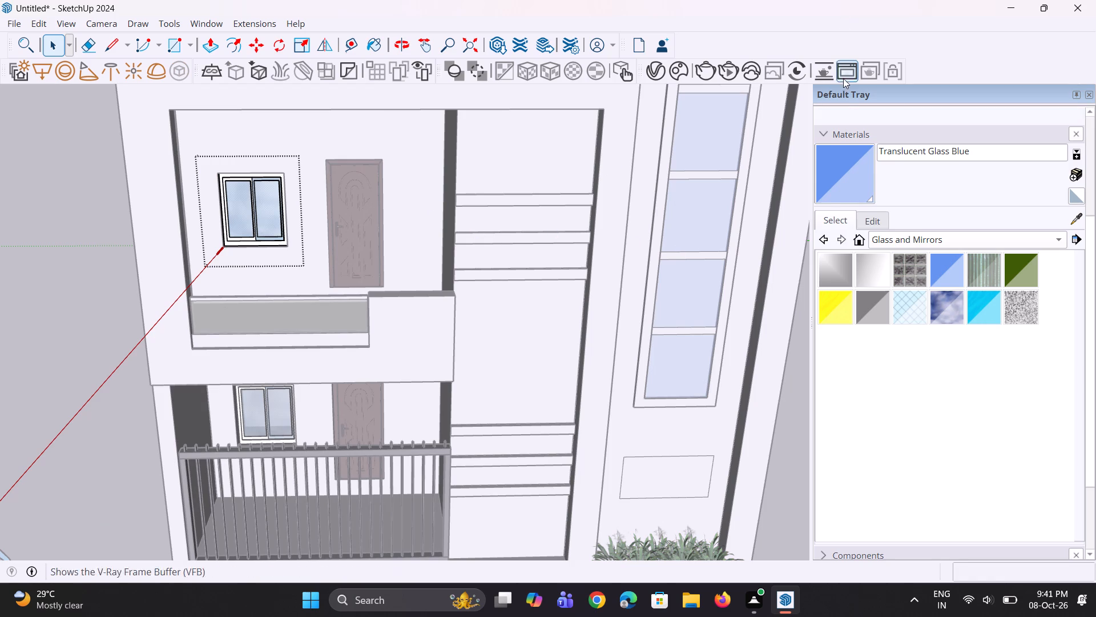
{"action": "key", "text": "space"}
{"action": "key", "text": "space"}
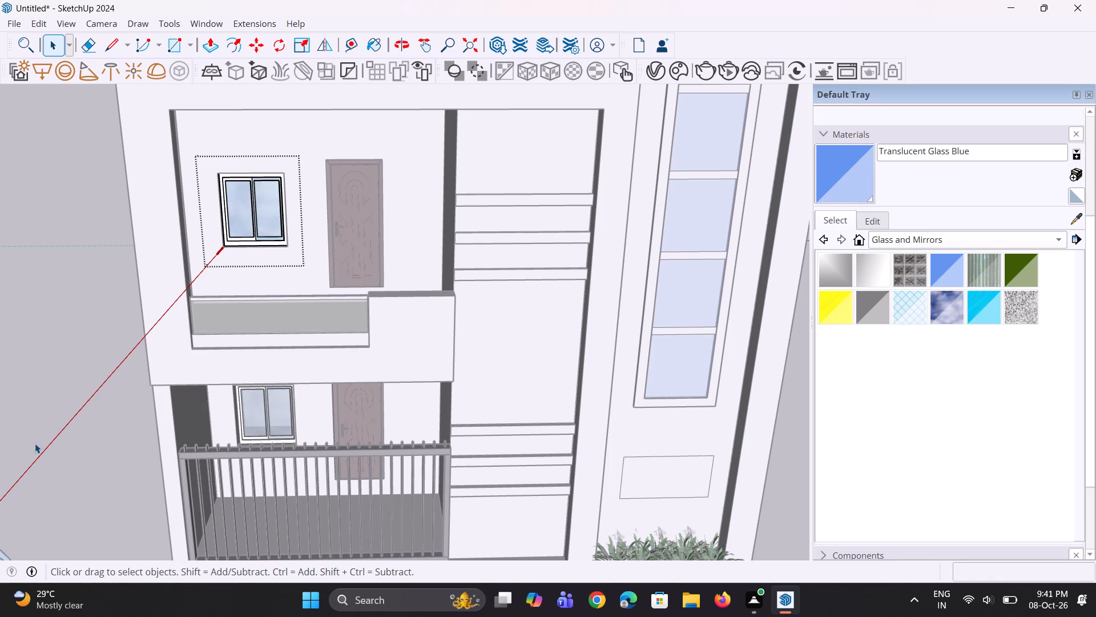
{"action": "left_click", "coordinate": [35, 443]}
Examine the whole front elevation with the doors and windows fitted on both floors.
{"action": "middle_click_drag", "start_coordinate": [151, 457], "coordinate": [117, 420]}
{"action": "scroll", "coordinate": [117, 420], "scroll_direction": "down", "scroll_amount": 5}
{"action": "middle_click_drag", "start_coordinate": [137, 427], "coordinate": [166, 401]}
{"action": "scroll", "coordinate": [162, 409], "scroll_direction": "up", "scroll_amount": 1}
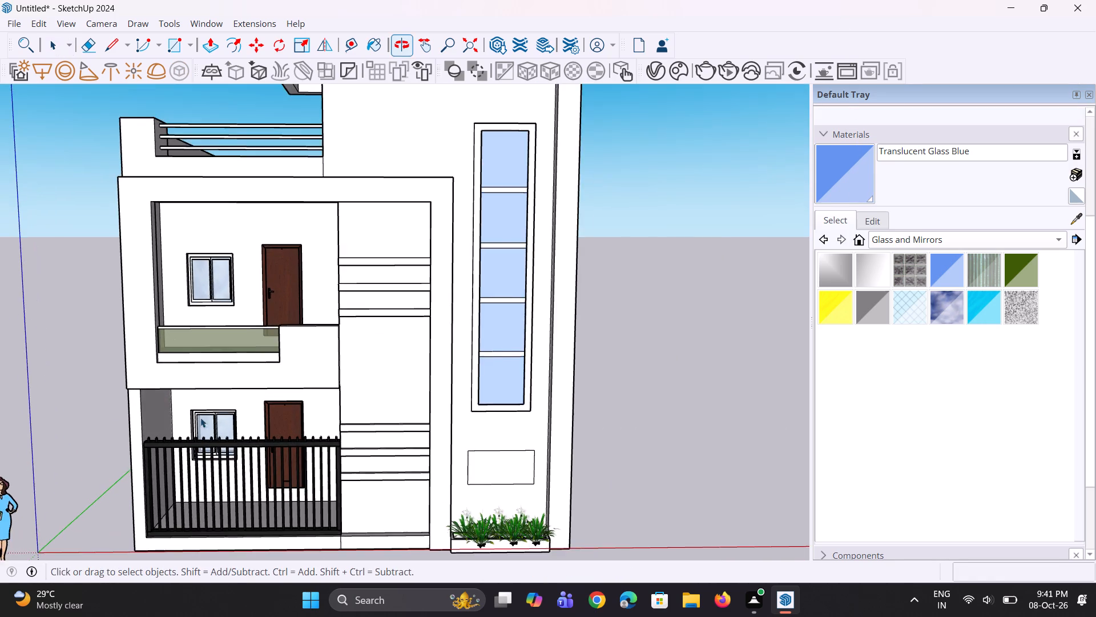
{"action": "scroll", "coordinate": [230, 432], "scroll_direction": "up", "scroll_amount": 2}
{"action": "middle_click_drag", "start_coordinate": [232, 434], "coordinate": [190, 475]}
{"action": "scroll", "coordinate": [187, 462], "scroll_direction": "up", "scroll_amount": 3}
{"action": "middle_click_drag", "start_coordinate": [194, 458], "coordinate": [271, 438]}
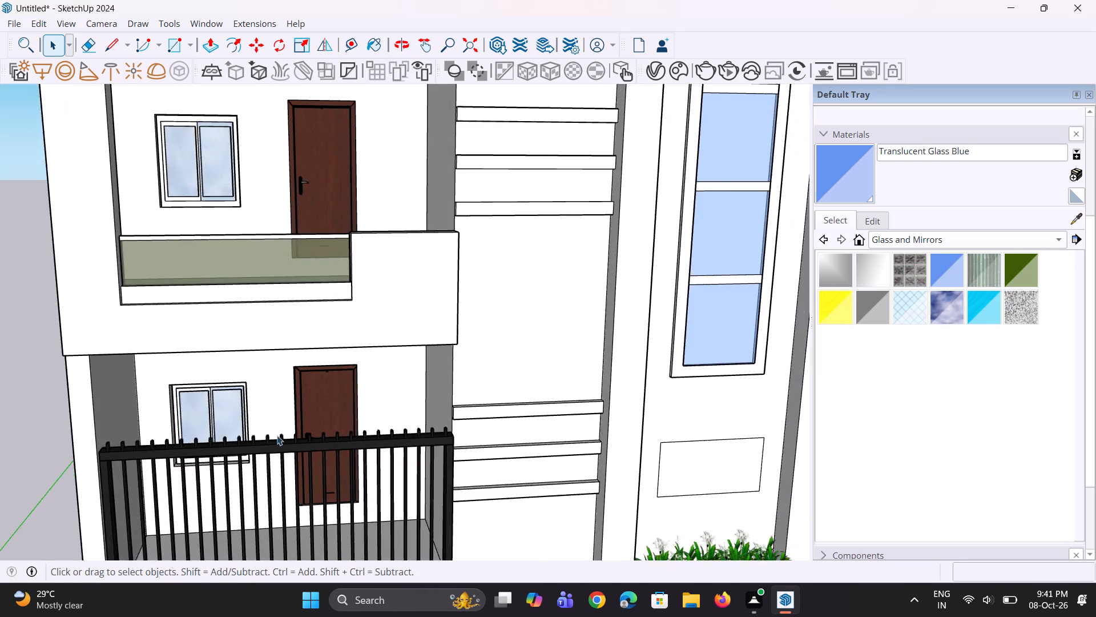
{"action": "scroll", "coordinate": [279, 431], "scroll_direction": "down", "scroll_amount": 8}
{"action": "middle_click_drag", "start_coordinate": [343, 375], "coordinate": [350, 395]}
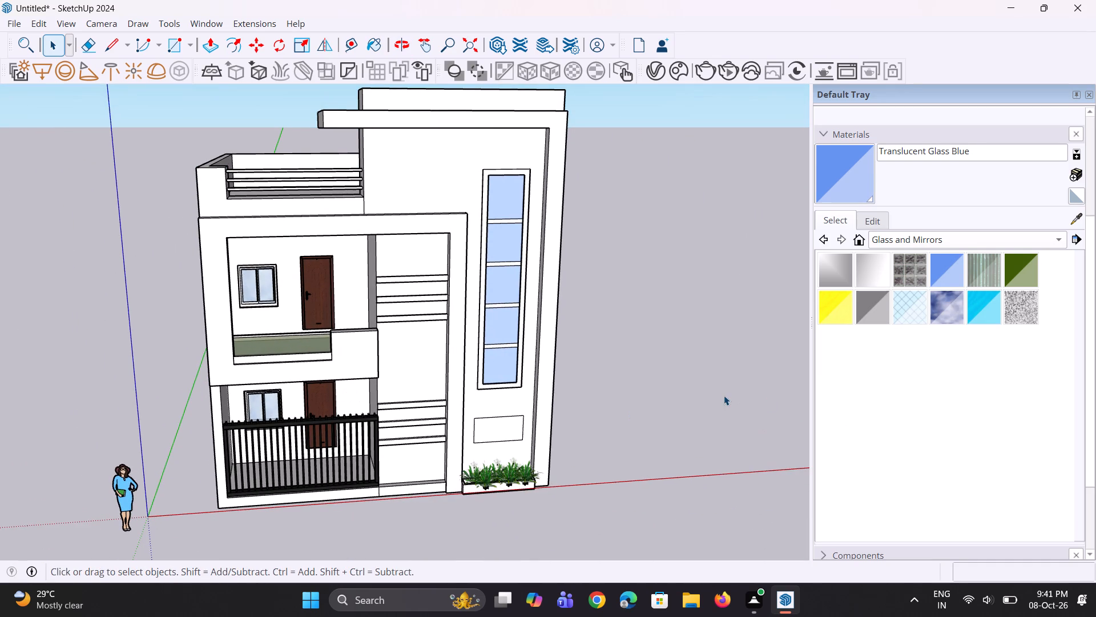
{"action": "left_click", "coordinate": [720, 394]}
{"action": "left_click_drag", "start_coordinate": [720, 394], "coordinate": [726, 386]}
{"action": "scroll", "coordinate": [626, 440], "scroll_direction": "down", "scroll_amount": 3}
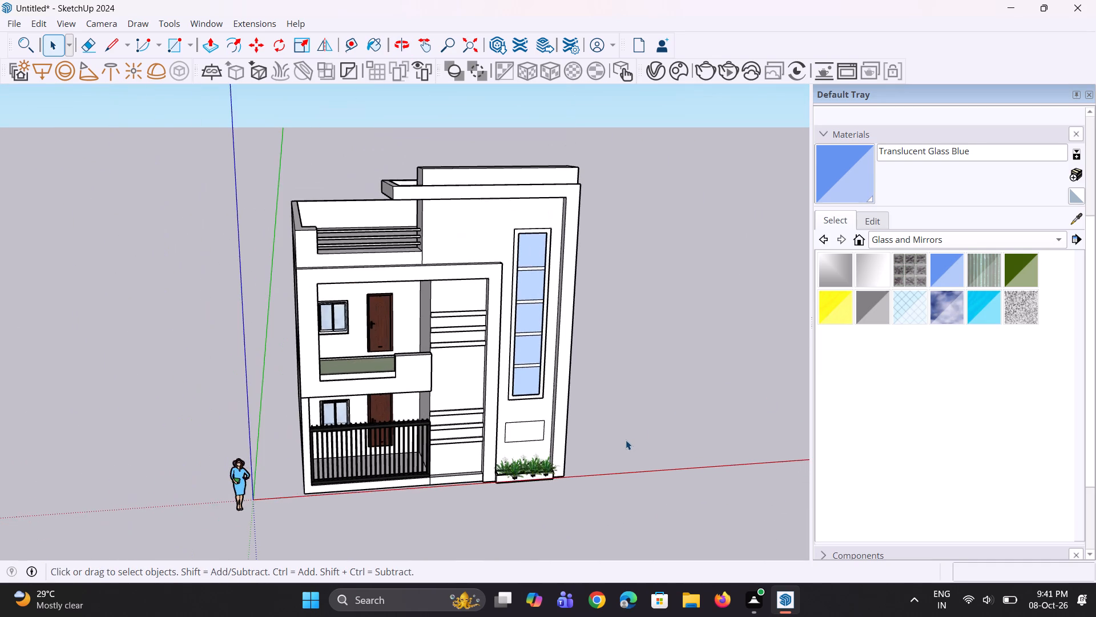
{"action": "middle_click_drag", "start_coordinate": [606, 444], "coordinate": [534, 345]}
{"action": "scroll", "coordinate": [296, 408], "scroll_direction": "up", "scroll_amount": 3}
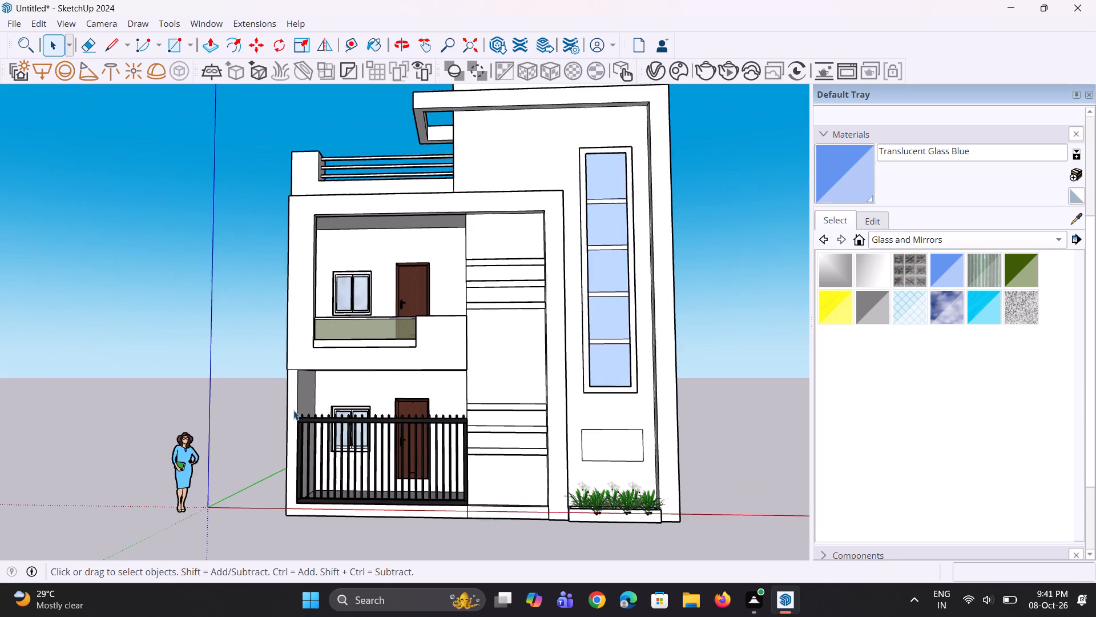
{"action": "middle_click_drag", "start_coordinate": [293, 410], "coordinate": [316, 402]}
{"action": "scroll", "coordinate": [317, 402], "scroll_direction": "down", "scroll_amount": 3}
{"action": "middle_click_drag", "start_coordinate": [317, 402], "coordinate": [332, 418]}
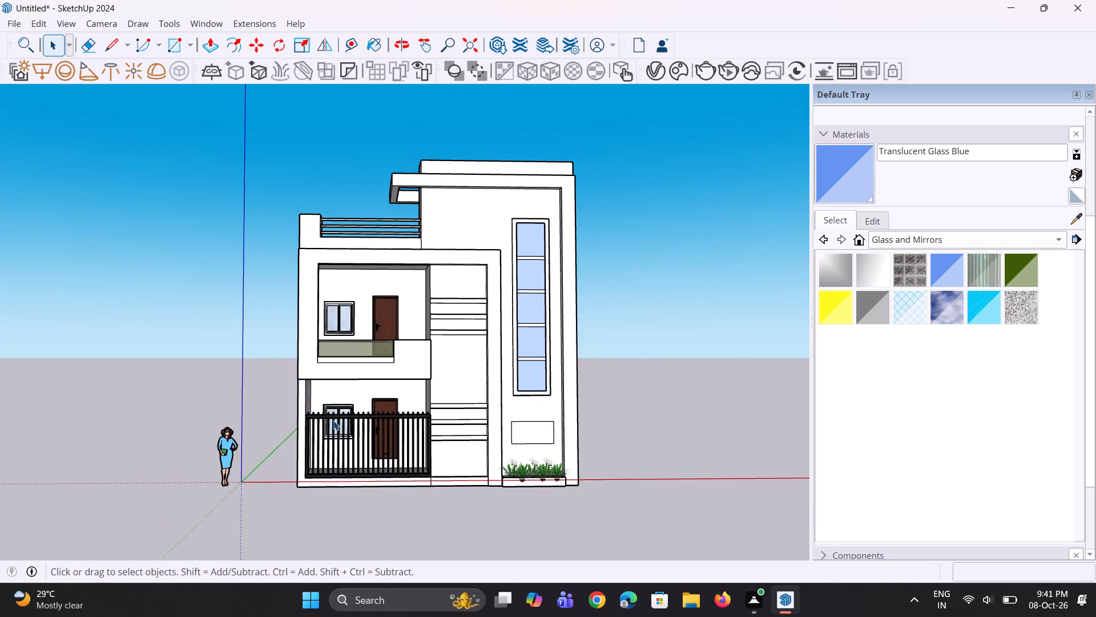
Draw a horizontal rectangle about 4' 5" by 8" on the tower wall beside the terrace railing.
{"action": "scroll", "coordinate": [373, 410], "scroll_direction": "up", "scroll_amount": 1}
{"action": "middle_click_drag", "start_coordinate": [378, 409], "coordinate": [396, 432]}
{"action": "scroll", "coordinate": [449, 178], "scroll_direction": "up", "scroll_amount": 5}
{"action": "middle_click_drag", "start_coordinate": [438, 176], "coordinate": [427, 217]}
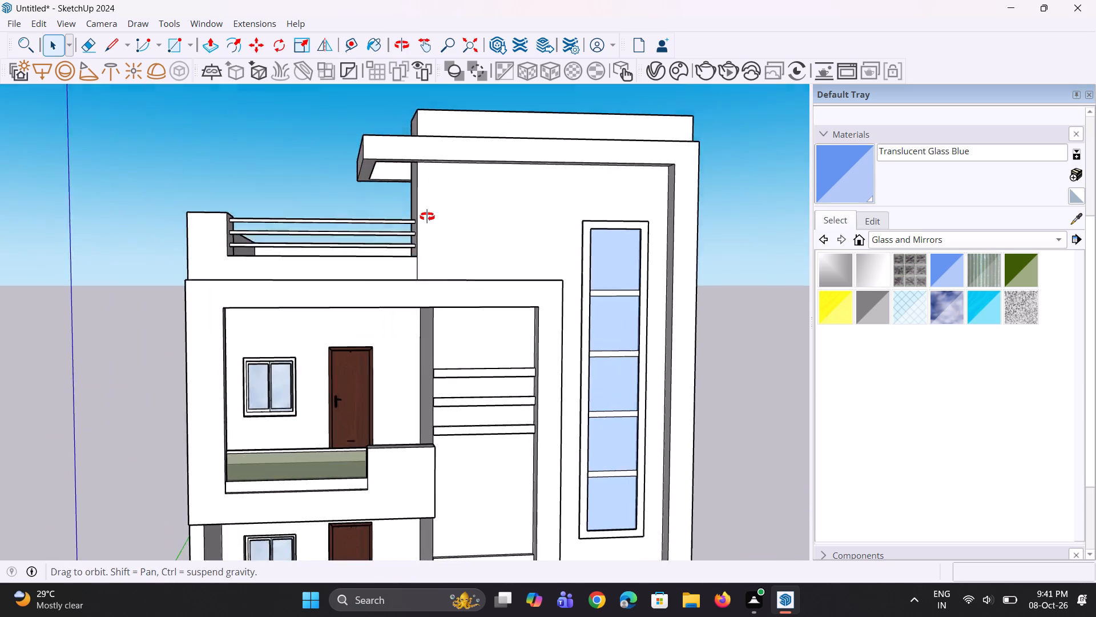
{"action": "middle_click_drag", "start_coordinate": [427, 217], "coordinate": [422, 224]}
{"action": "scroll", "coordinate": [416, 218], "scroll_direction": "up", "scroll_amount": 3}
{"action": "key", "text": "r"}
{"action": "scroll", "coordinate": [415, 191], "scroll_direction": "up", "scroll_amount": 2}
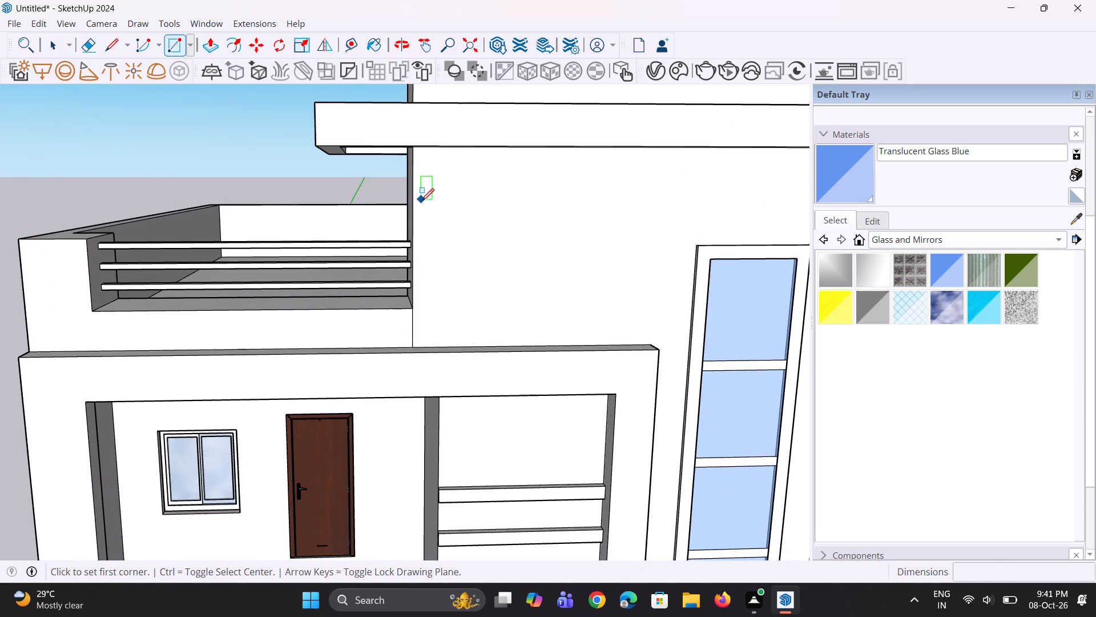
{"action": "left_click", "coordinate": [417, 216]}
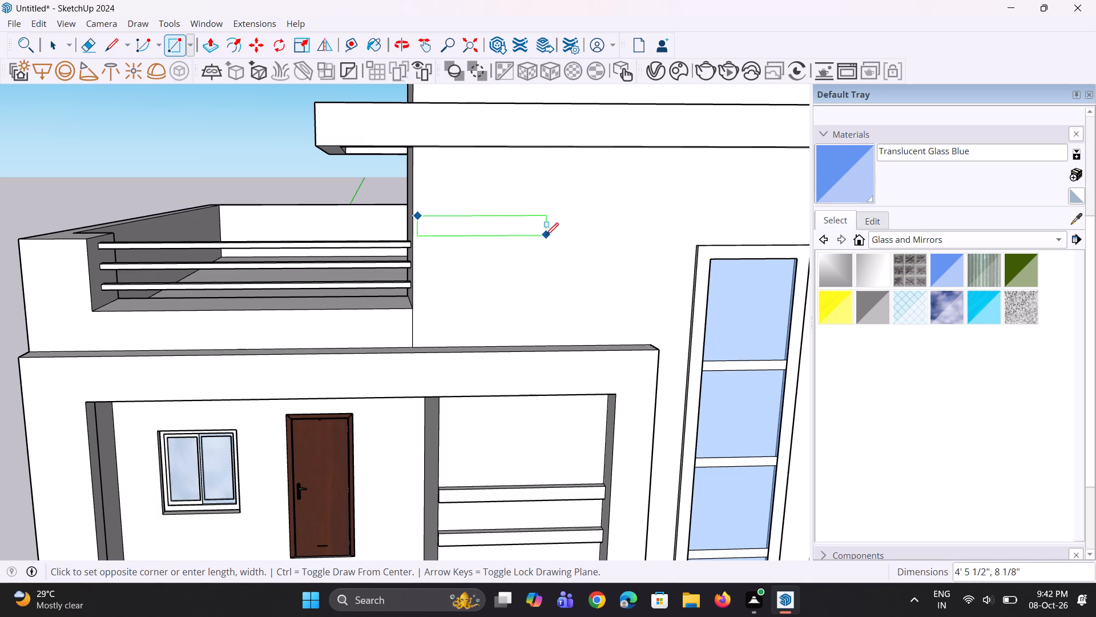
{"action": "left_click", "coordinate": [546, 235]}
{"action": "scroll", "coordinate": [479, 245], "scroll_direction": "up", "scroll_amount": 3}
{"action": "key", "text": "space"}
{"action": "key", "text": "space"}
Move the rectangle's face sideways about 2" so that its end meets the tower wall's vertical edge.
{"action": "left_click", "coordinate": [454, 223]}
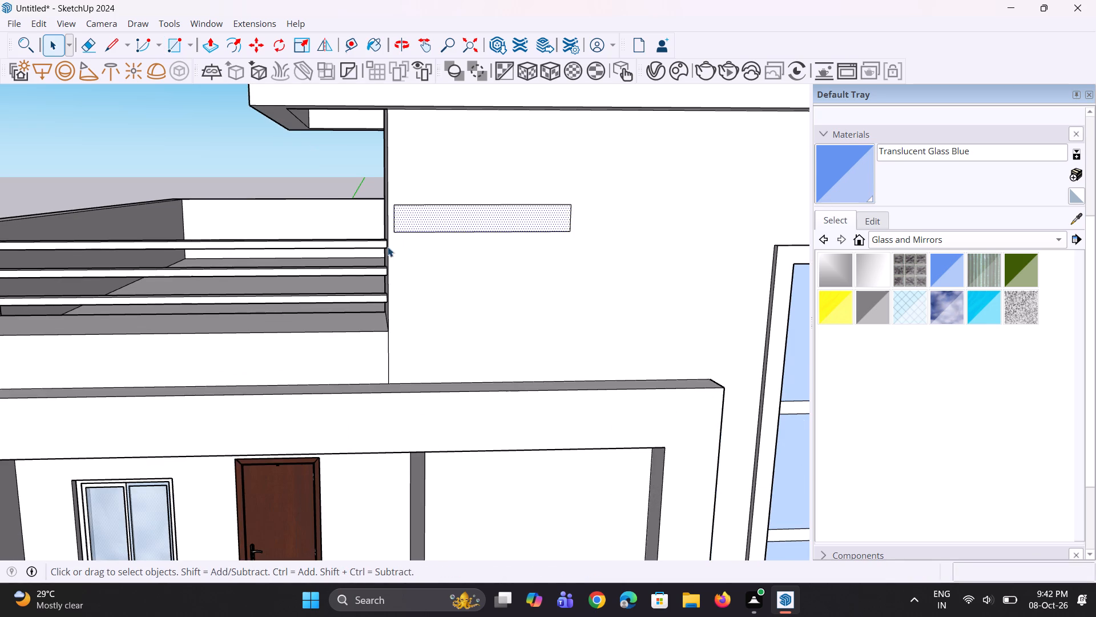
{"action": "scroll", "coordinate": [372, 246], "scroll_direction": "up", "scroll_amount": 2}
{"action": "key", "text": "m"}
{"action": "left_click", "coordinate": [397, 232]}
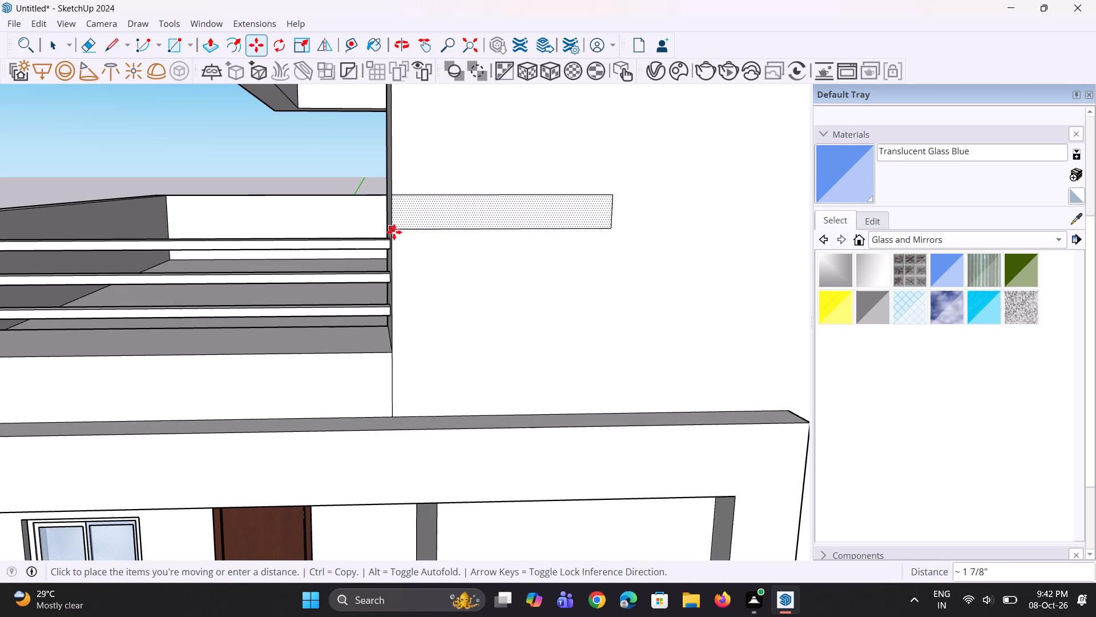
{"action": "left_click", "coordinate": [392, 232]}
{"action": "key", "text": "space"}
Copy the rectangle down the tower wall's edge as an array of two evenly spaced copies.
{"action": "left_click", "coordinate": [449, 225]}
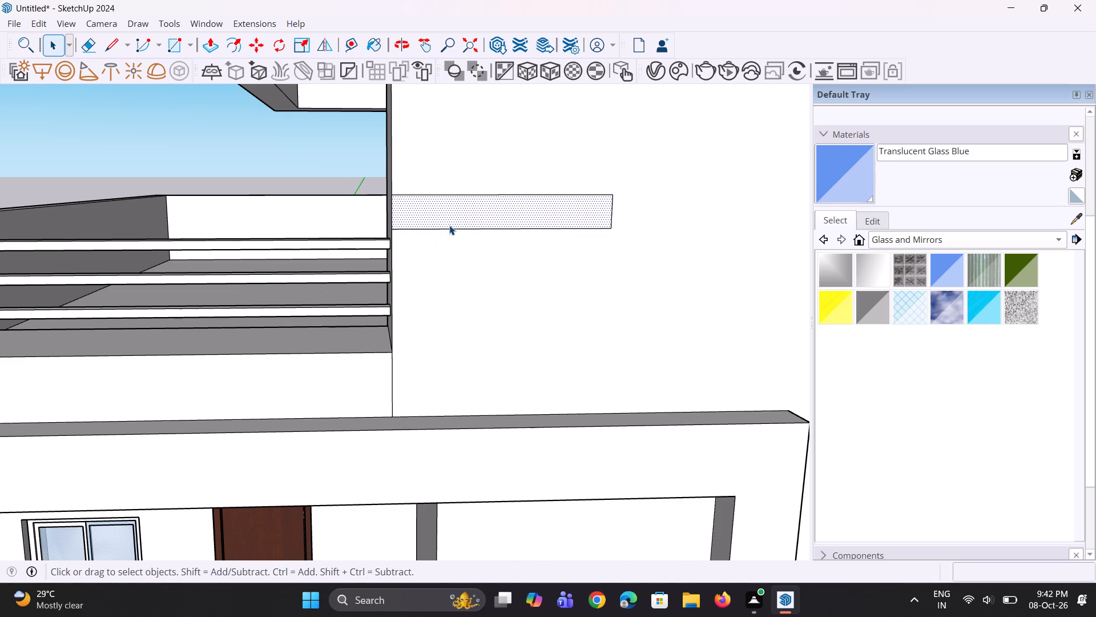
{"action": "key", "text": "m"}
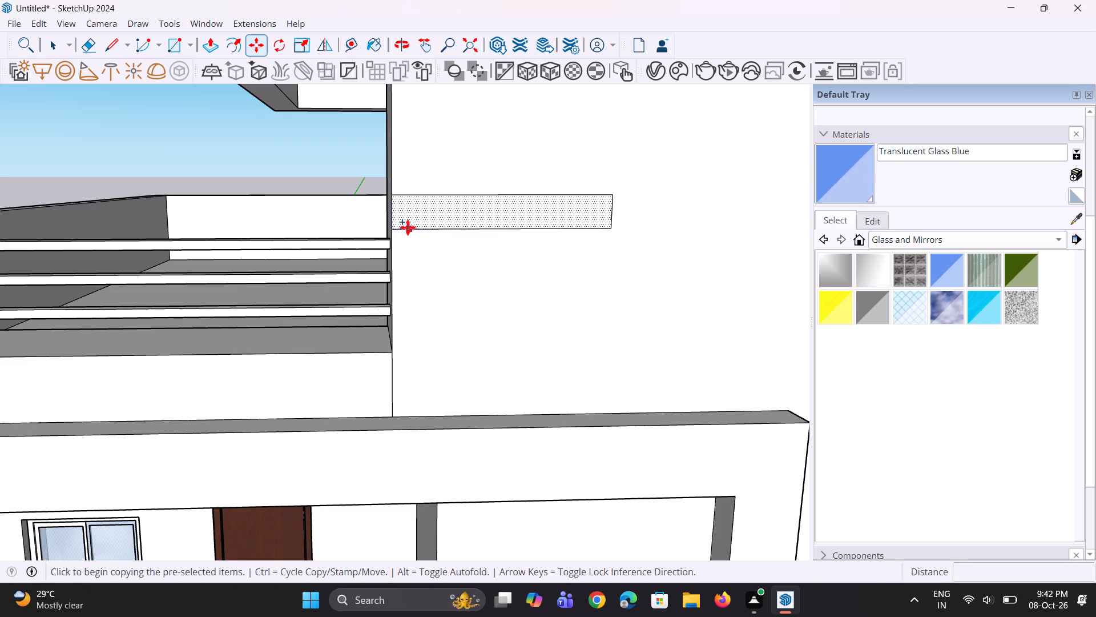
{"action": "left_click", "coordinate": [396, 229]}
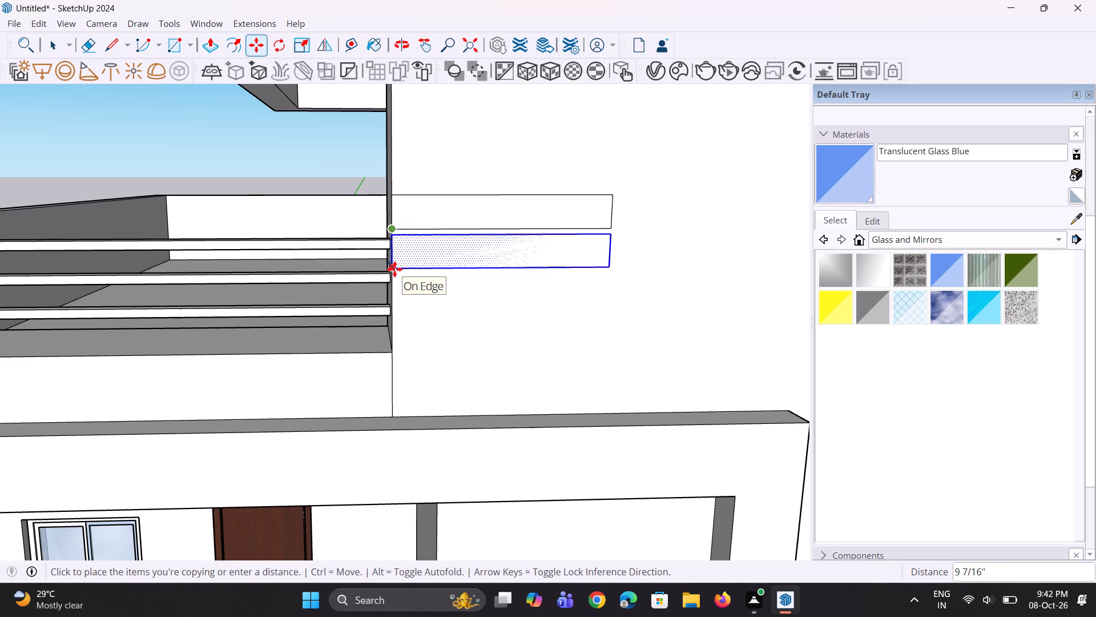
{"action": "left_click", "coordinate": [394, 274]}
{"action": "key", "text": "asterisk"}
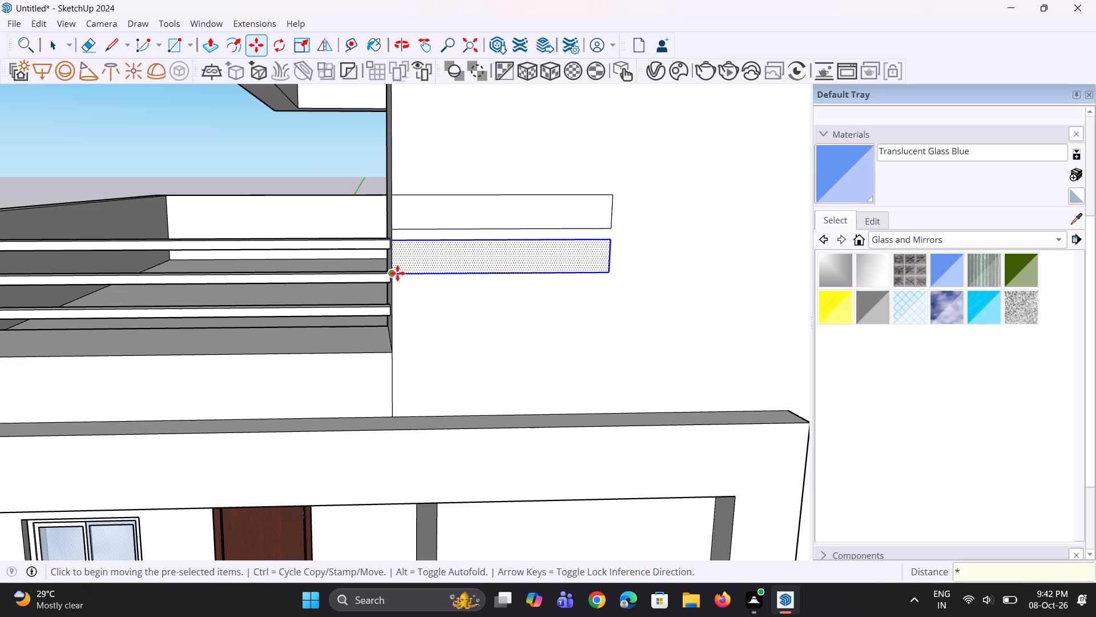
{"action": "key", "text": "2"}
{"action": "key", "text": "Return"}
Copy the topmost rectangle's face straight up the tower wall's vertical edge by about 10 5/8".
{"action": "scroll", "coordinate": [464, 323], "scroll_direction": "down", "scroll_amount": 3}
{"action": "middle_click_drag", "start_coordinate": [461, 315], "coordinate": [454, 289]}
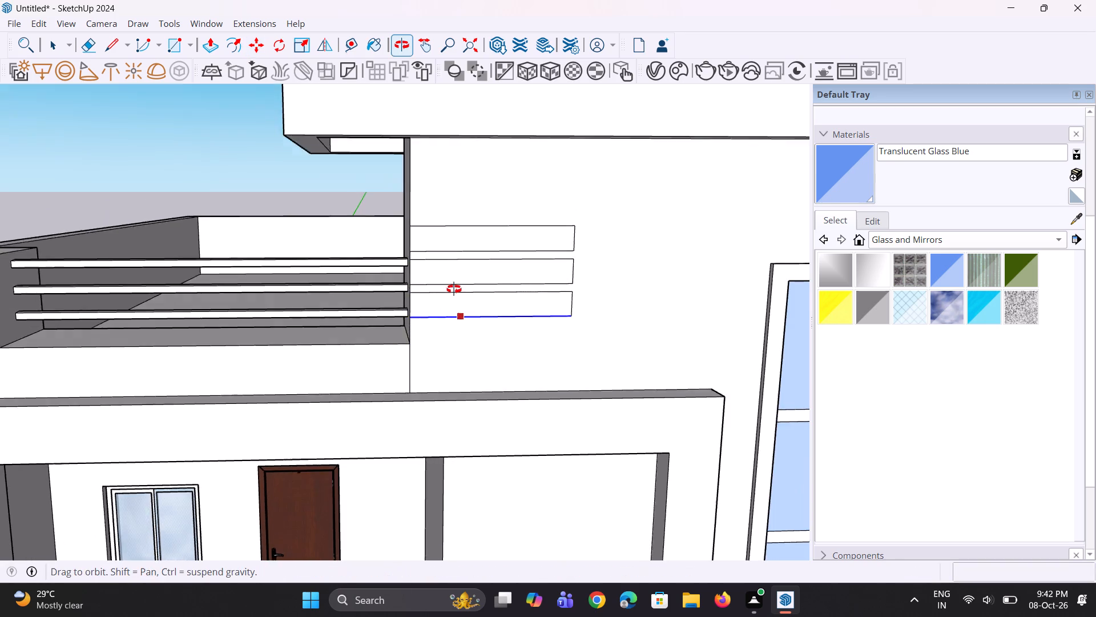
{"action": "middle_click_drag", "start_coordinate": [454, 289], "coordinate": [438, 269]}
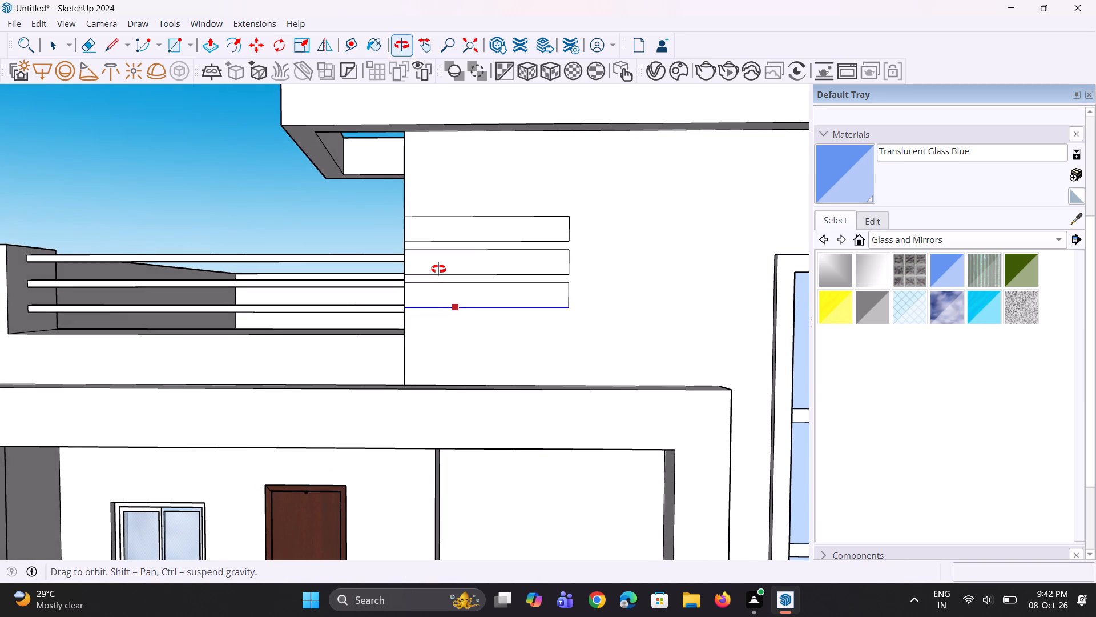
{"action": "middle_click_drag", "start_coordinate": [438, 269], "coordinate": [614, 299]}
{"action": "scroll", "coordinate": [615, 297], "scroll_direction": "up", "scroll_amount": 1}
{"action": "scroll", "coordinate": [457, 236], "scroll_direction": "up", "scroll_amount": 1}
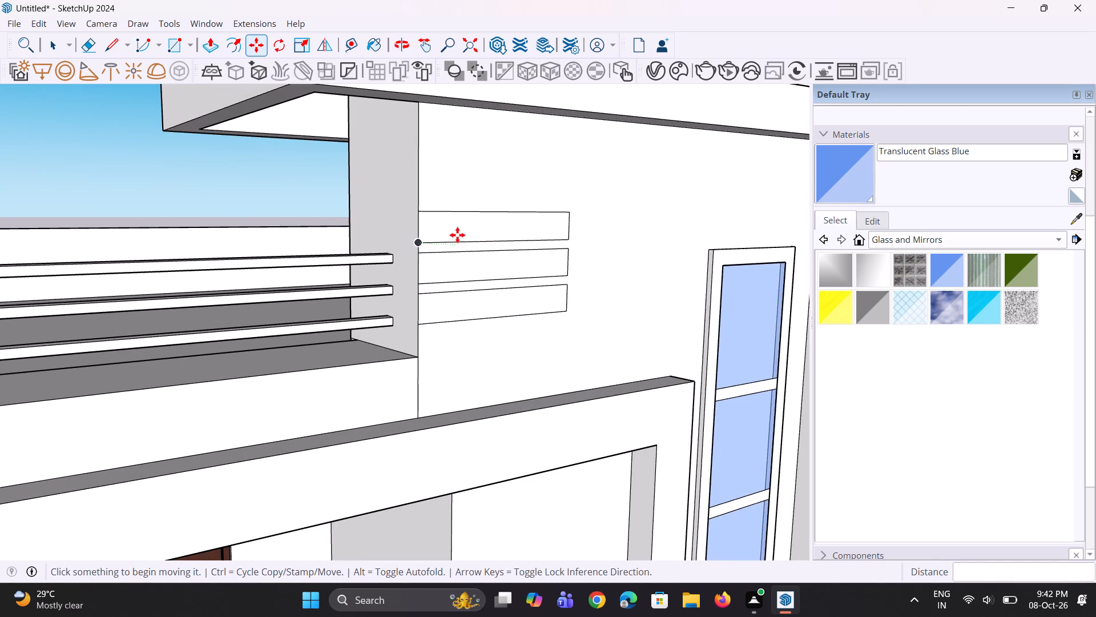
{"action": "key", "text": "space"}
{"action": "left_click", "coordinate": [453, 244]}
{"action": "left_click", "coordinate": [453, 234]}
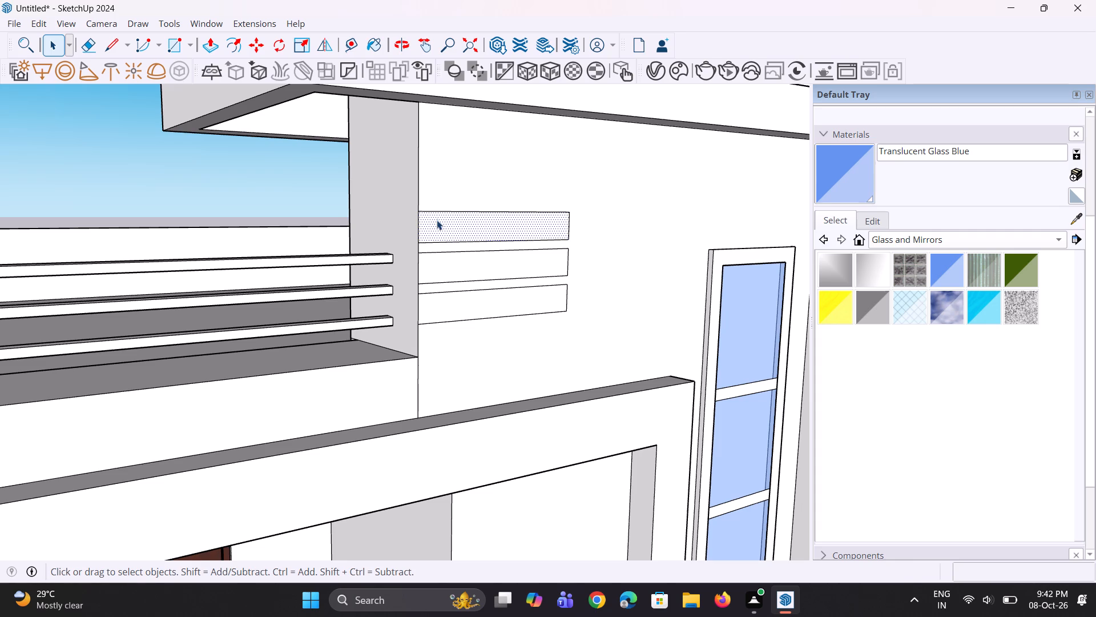
{"action": "key", "text": "m"}
{"action": "scroll", "coordinate": [405, 200], "scroll_direction": "up", "scroll_amount": 2}
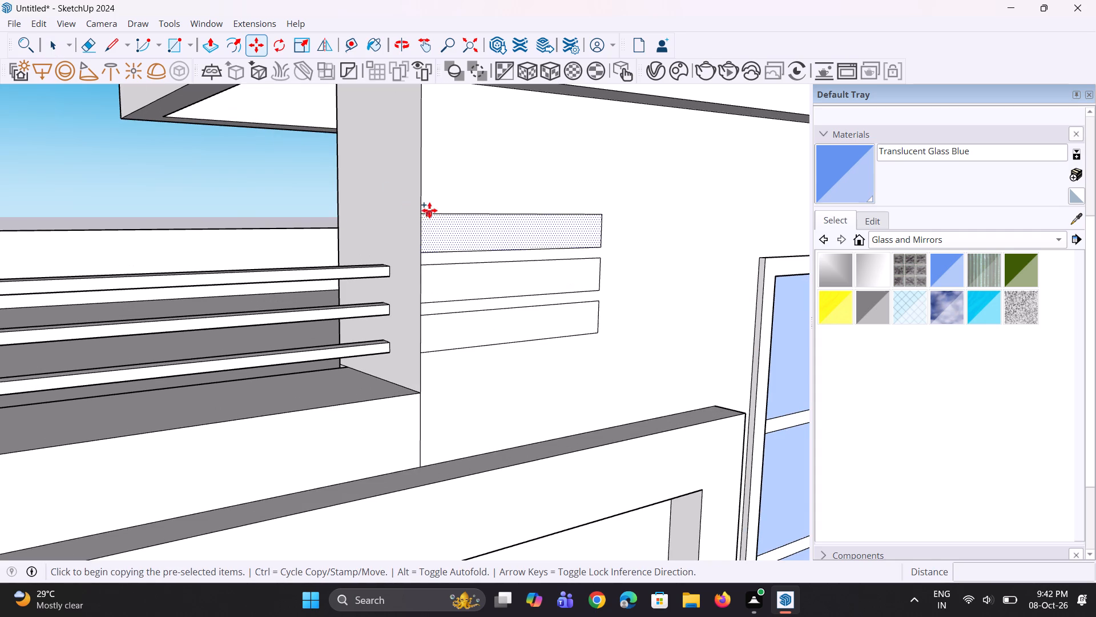
{"action": "left_click", "coordinate": [425, 210]}
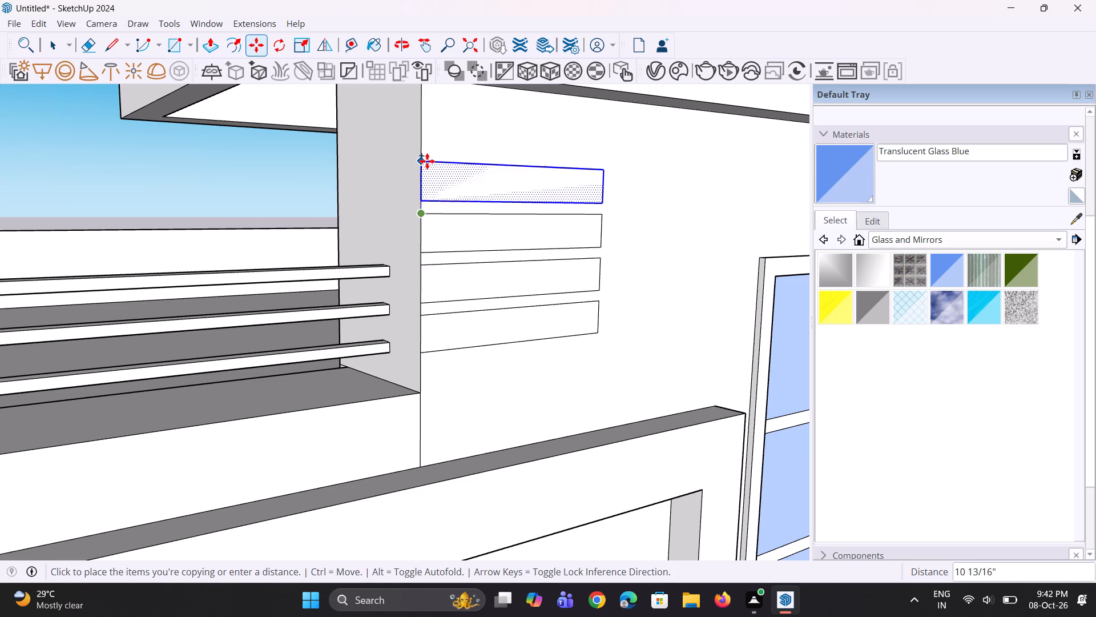
{"action": "left_click", "coordinate": [425, 162]}
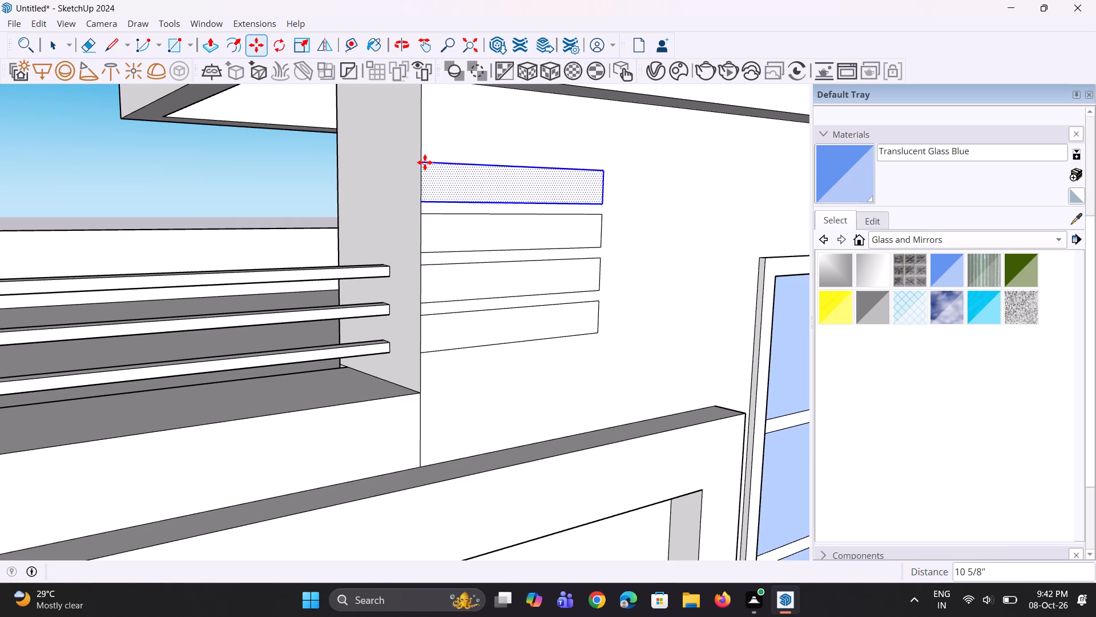
{"action": "key", "text": "space"}
{"action": "key", "text": "space"}
{"action": "left_click", "coordinate": [273, 191]}
Push/Pull all four rectangles on the tower wall outward by about 2" to form raised horizontal strips.
{"action": "middle_click_drag", "start_coordinate": [336, 216], "coordinate": [341, 229]}
{"action": "scroll", "coordinate": [425, 209], "scroll_direction": "up", "scroll_amount": 3}
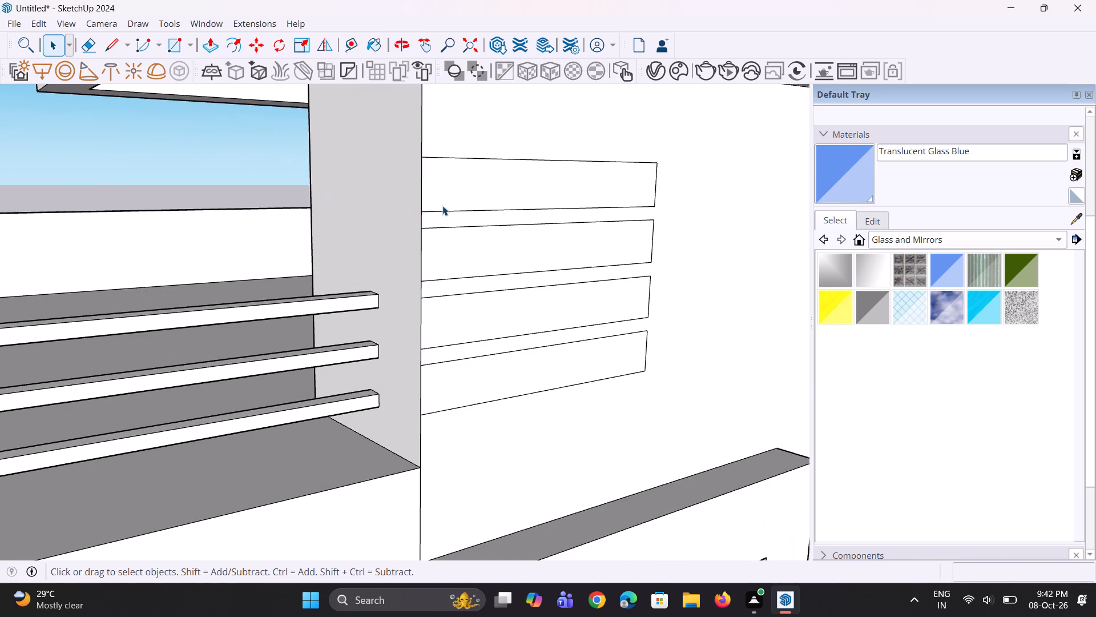
{"action": "key", "text": "p"}
{"action": "left_click", "coordinate": [458, 205]}
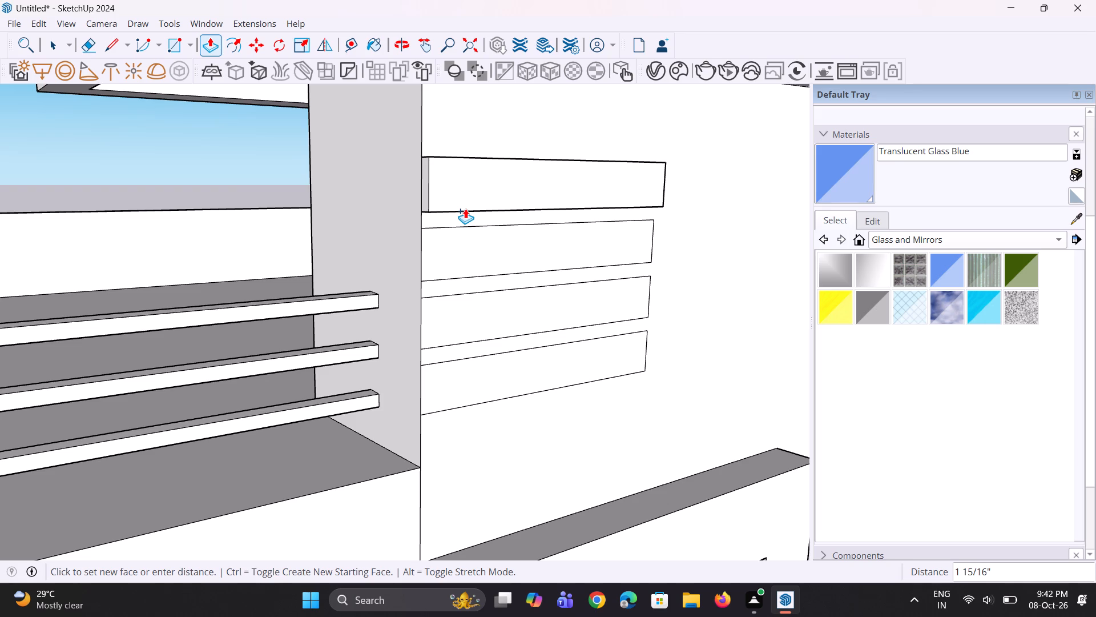
{"action": "left_click", "coordinate": [466, 209]}
{"action": "double_click", "coordinate": [453, 254]}
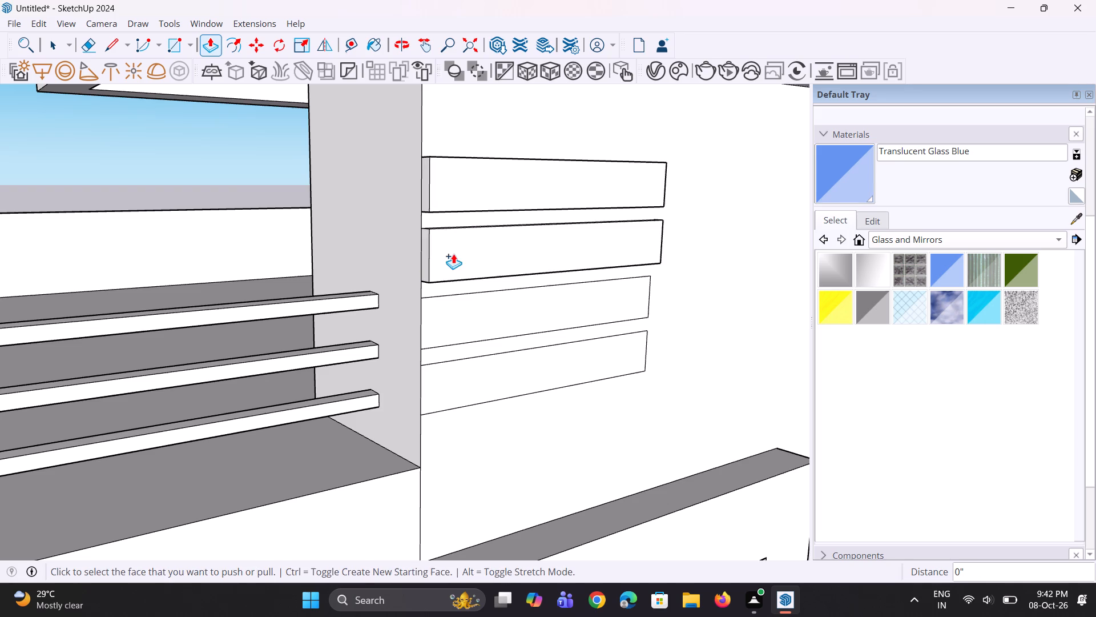
{"action": "double_click", "coordinate": [433, 321]}
{"action": "double_click", "coordinate": [478, 374]}
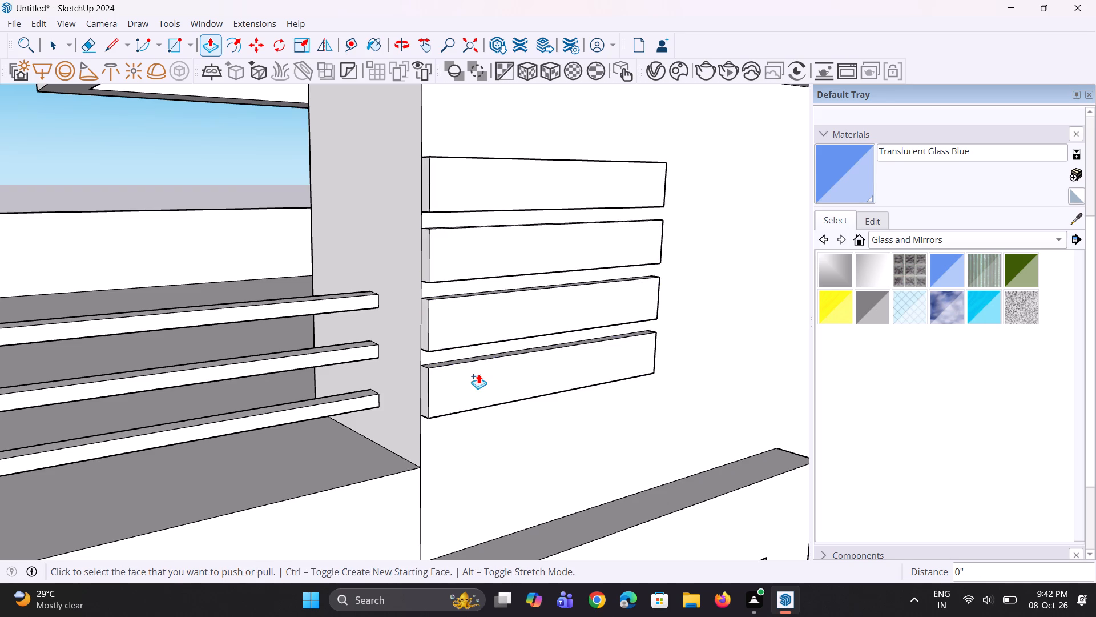
Thicken all four strips by pulling their front faces out about 1 1/8" more.
{"action": "scroll", "coordinate": [453, 339], "scroll_direction": "down", "scroll_amount": 4}
{"action": "middle_click_drag", "start_coordinate": [446, 336], "coordinate": [505, 338]}
{"action": "scroll", "coordinate": [481, 271], "scroll_direction": "up", "scroll_amount": 4}
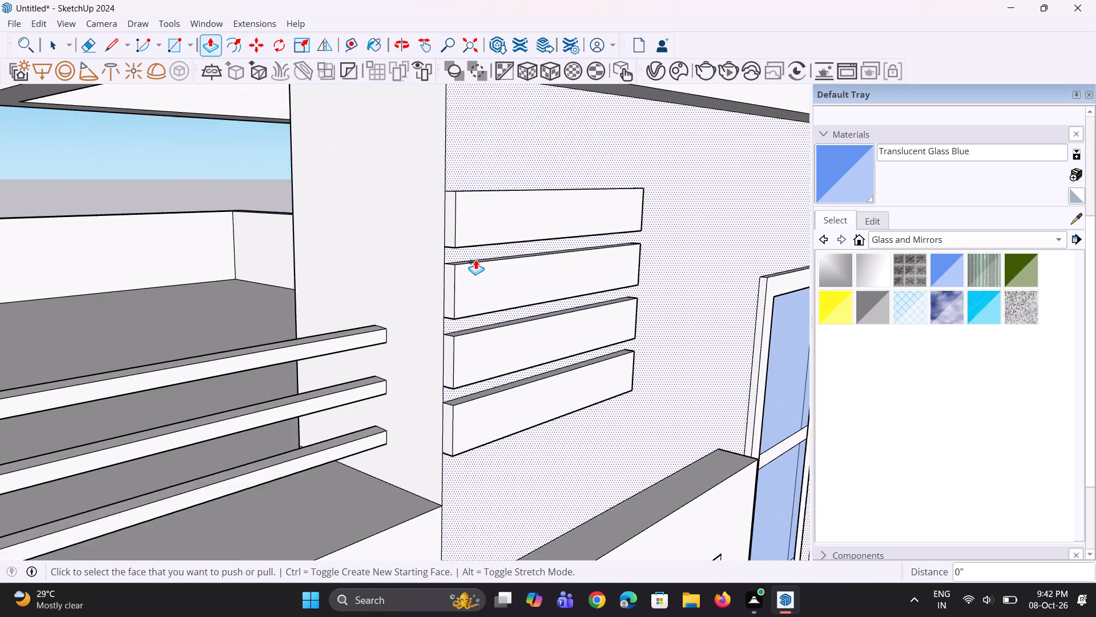
{"action": "middle_click_drag", "start_coordinate": [476, 259], "coordinate": [510, 270]}
{"action": "left_click", "coordinate": [490, 226]}
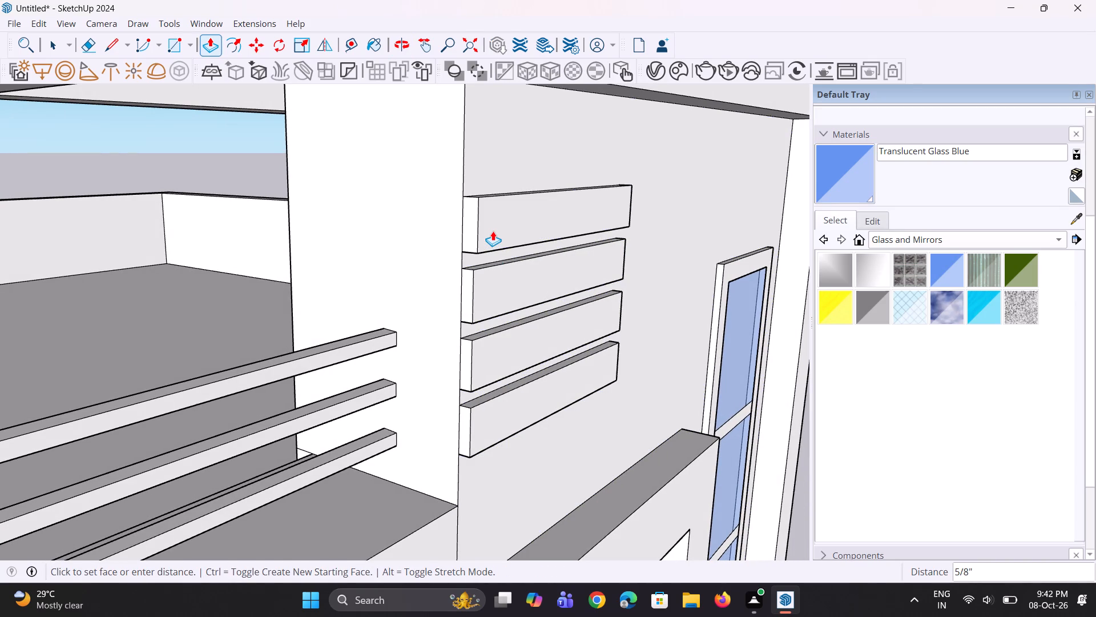
{"action": "left_click", "coordinate": [495, 234]}
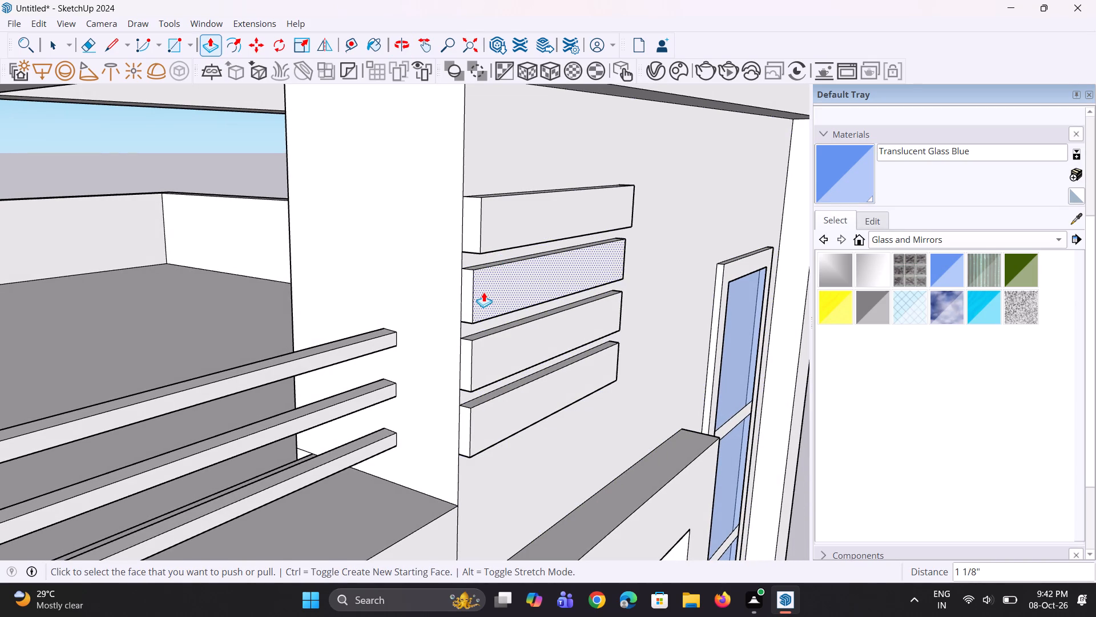
{"action": "double_click", "coordinate": [483, 292]}
{"action": "double_click", "coordinate": [503, 354]}
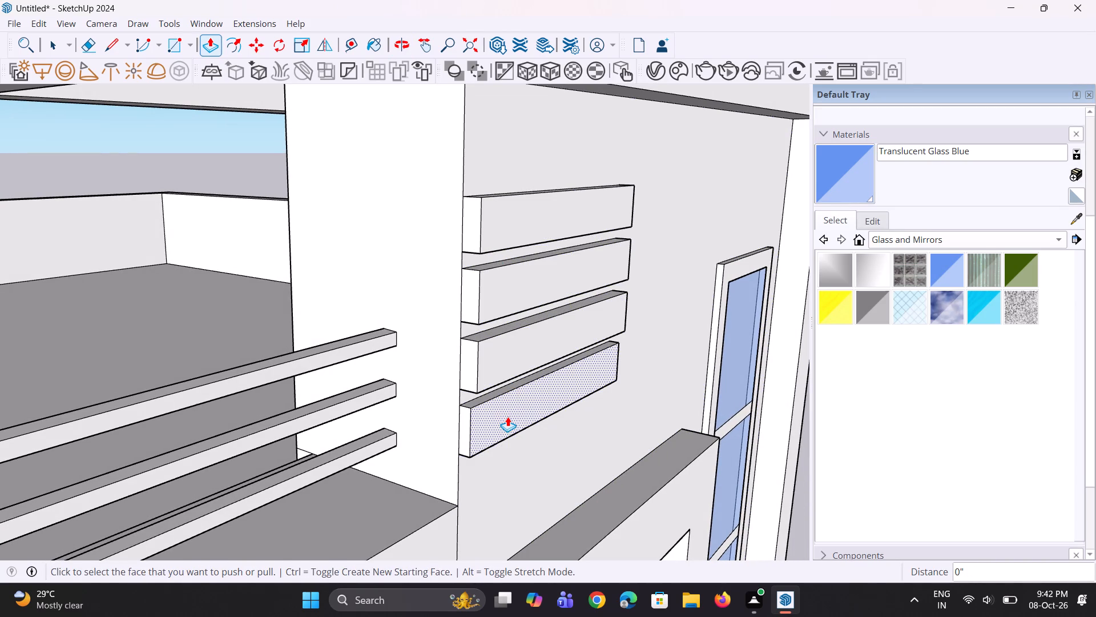
{"action": "left_click", "coordinate": [507, 416]}
{"action": "left_click", "coordinate": [507, 416]}
Extend the terrace-side ends of all four strips about 9" past the tower wall's corner.
{"action": "middle_click_drag", "start_coordinate": [401, 340], "coordinate": [534, 352]}
{"action": "scroll", "coordinate": [568, 247], "scroll_direction": "up", "scroll_amount": 2}
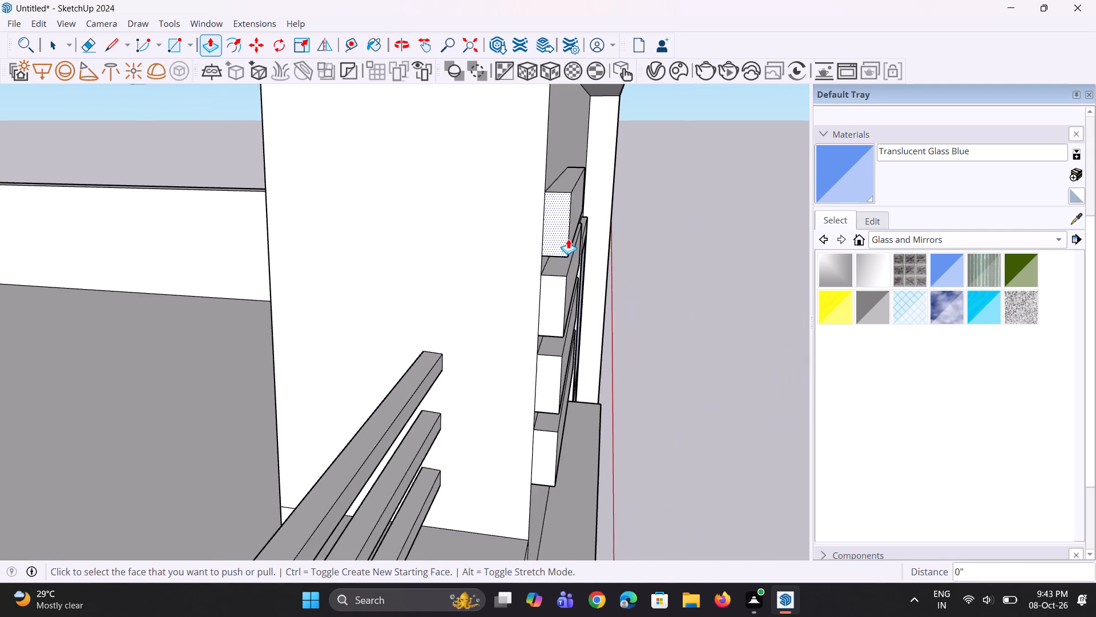
{"action": "scroll", "coordinate": [568, 239], "scroll_direction": "up", "scroll_amount": 1}
{"action": "left_click", "coordinate": [559, 229]}
{"action": "left_click", "coordinate": [559, 243]}
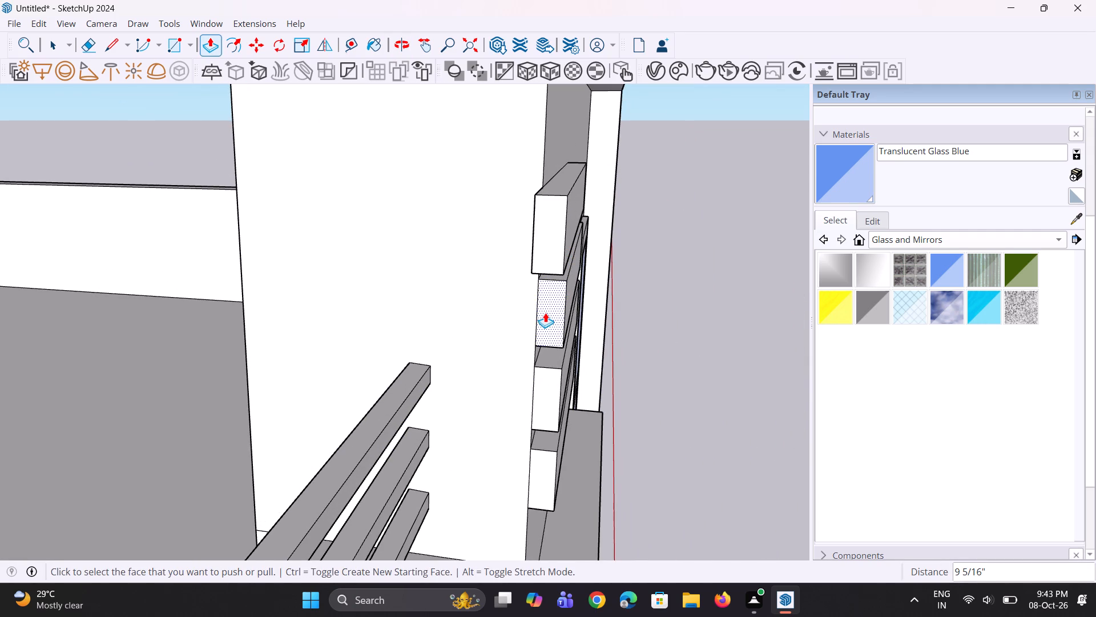
{"action": "double_click", "coordinate": [545, 312]}
{"action": "double_click", "coordinate": [537, 395]}
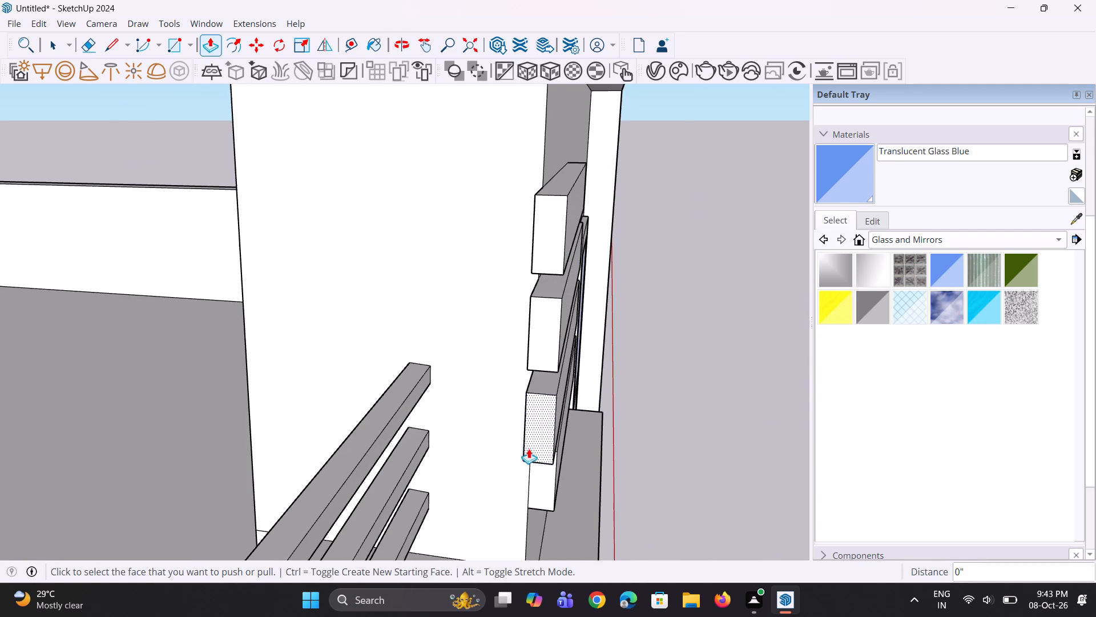
{"action": "double_click", "coordinate": [545, 479]}
Shorten the overhang of all four strips by pushing their end faces back about 3" toward the tower corner.
{"action": "middle_click_drag", "start_coordinate": [430, 432], "coordinate": [667, 430]}
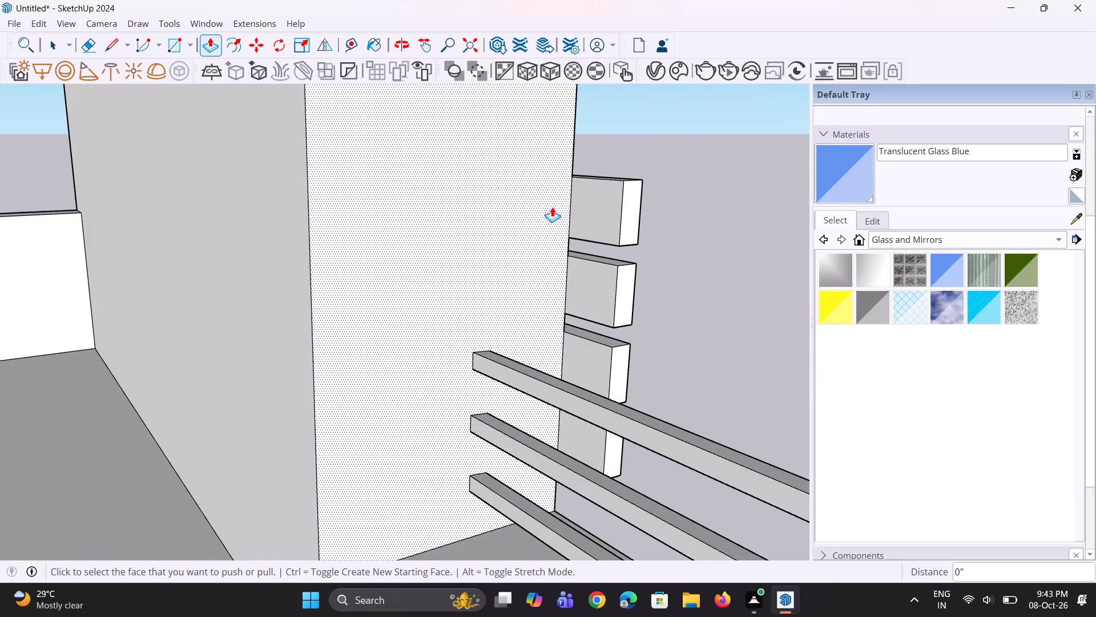
{"action": "left_click", "coordinate": [611, 215]}
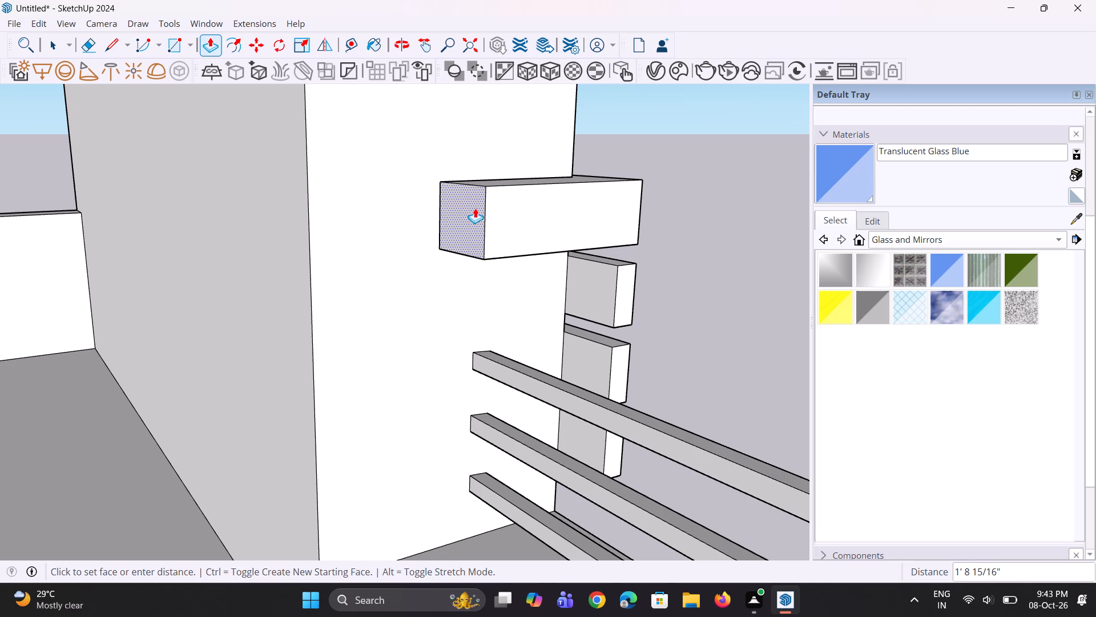
{"action": "key", "text": "Escape"}
{"action": "middle_click_drag", "start_coordinate": [607, 214], "coordinate": [616, 219]}
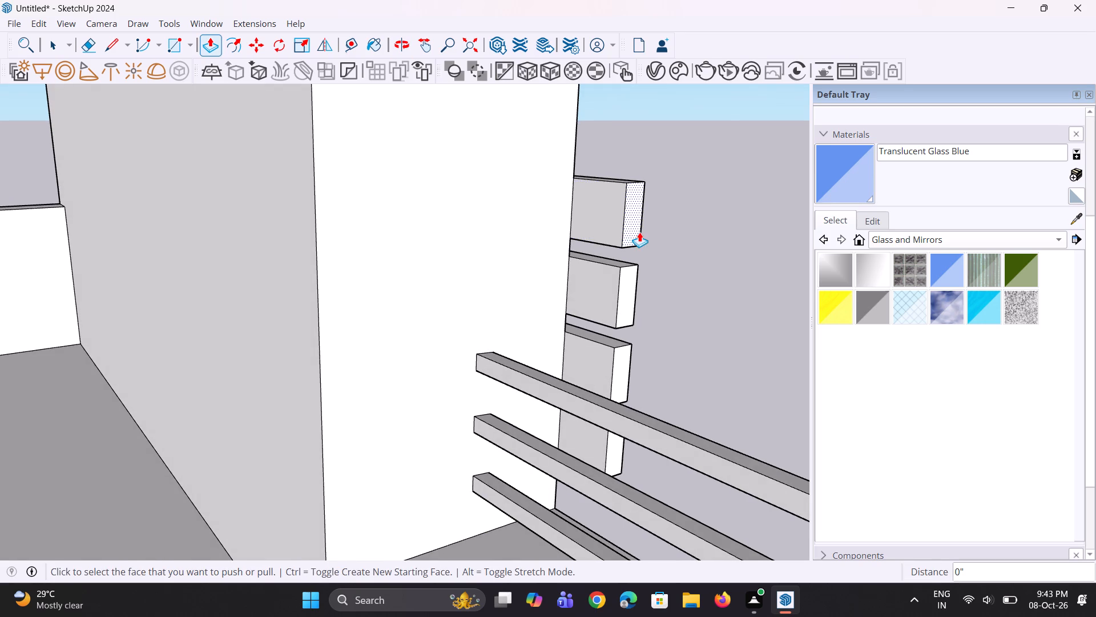
{"action": "left_click", "coordinate": [636, 231]}
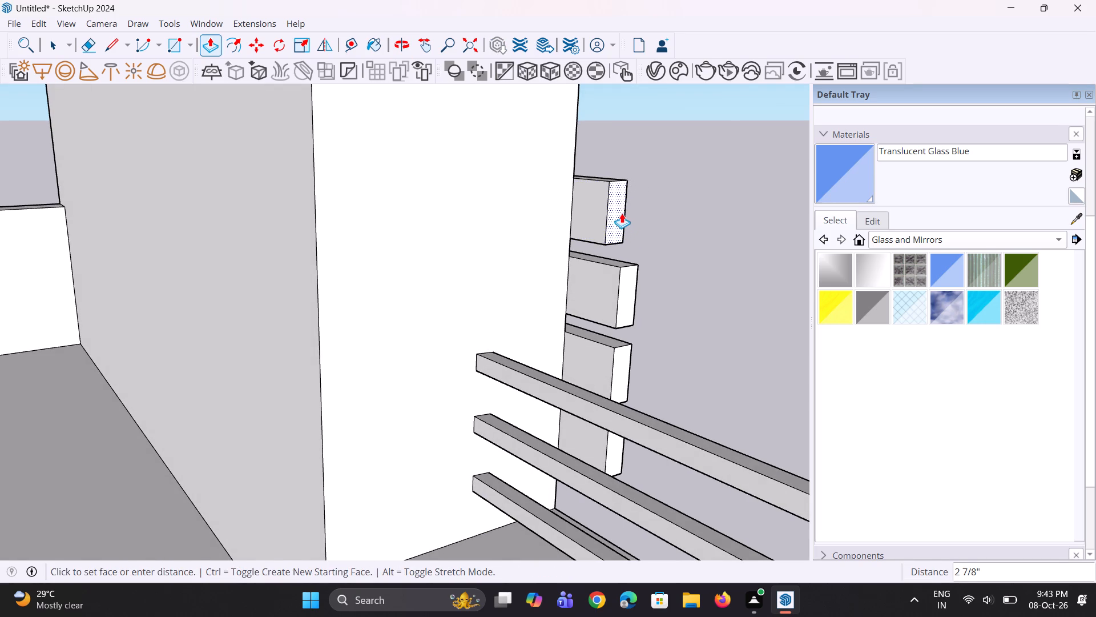
{"action": "left_click", "coordinate": [622, 213]}
{"action": "double_click", "coordinate": [625, 293]}
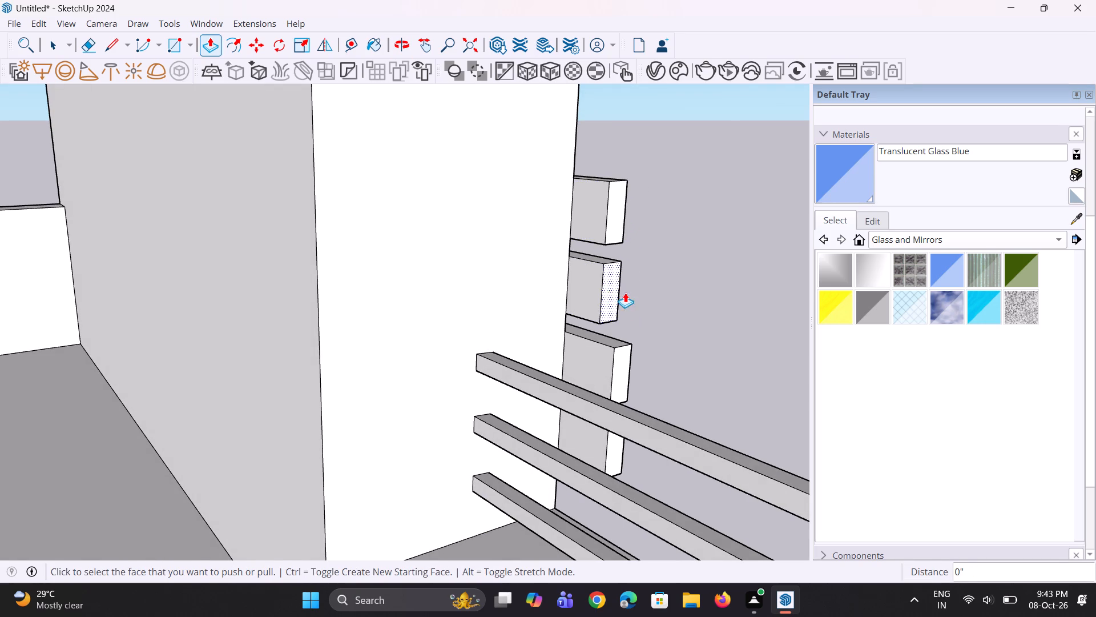
{"action": "double_click", "coordinate": [624, 368]}
{"action": "middle_click_drag", "start_coordinate": [631, 382], "coordinate": [601, 394]}
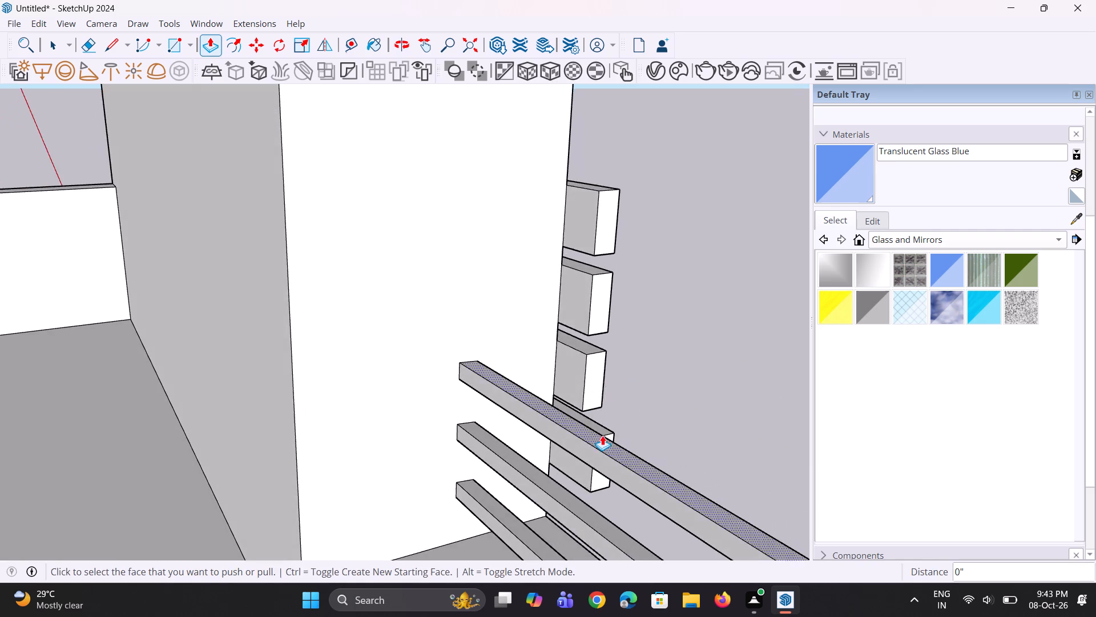
{"action": "scroll", "coordinate": [602, 435], "scroll_direction": "up", "scroll_amount": 2}
{"action": "middle_click_drag", "start_coordinate": [659, 416], "coordinate": [620, 443]}
{"action": "double_click", "coordinate": [583, 478]}
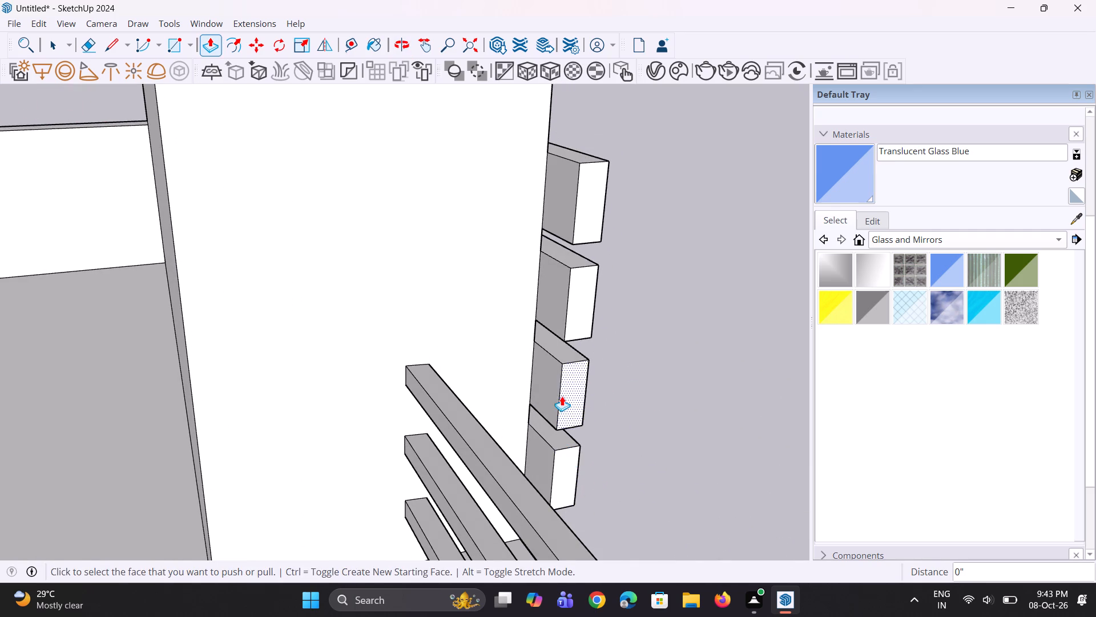
Draw a vertical line about 8 1/8" long across each of the four strips' back faces along the tower wall's corner.
{"action": "middle_click_drag", "start_coordinate": [562, 395], "coordinate": [597, 362]}
{"action": "scroll", "coordinate": [507, 165], "scroll_direction": "up", "scroll_amount": 1}
{"action": "key", "text": "l"}
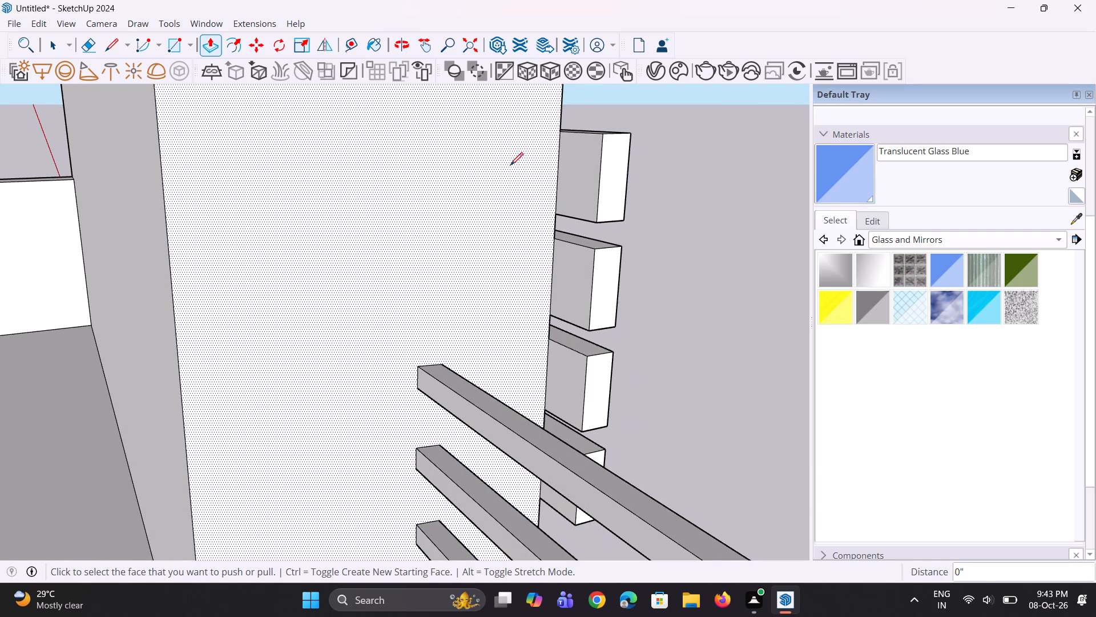
{"action": "left_click", "coordinate": [559, 211]}
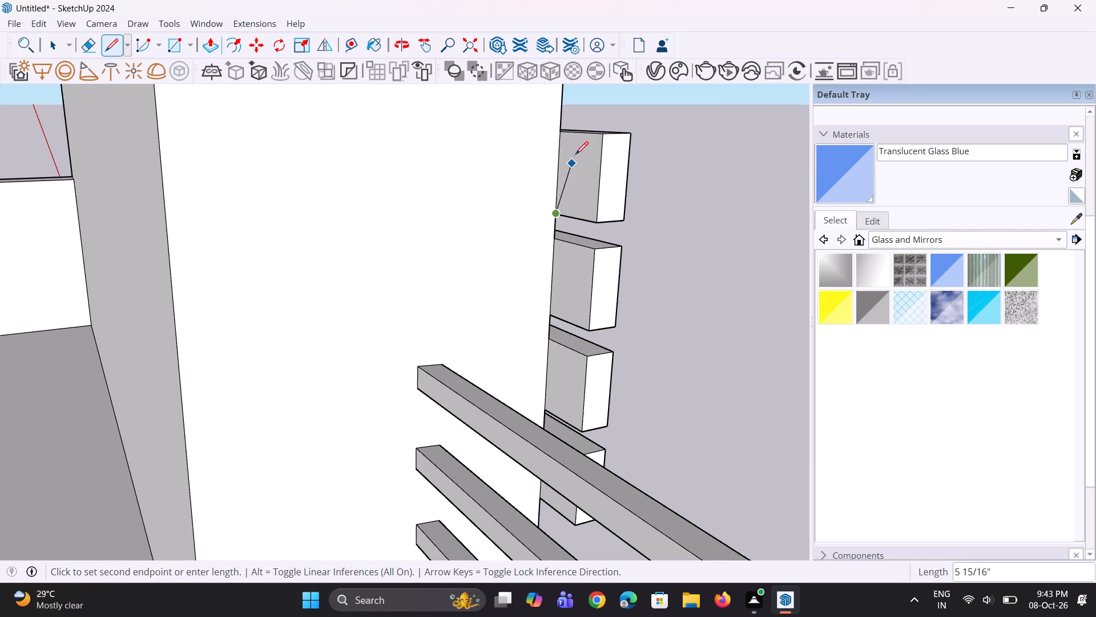
{"action": "left_click", "coordinate": [562, 133]}
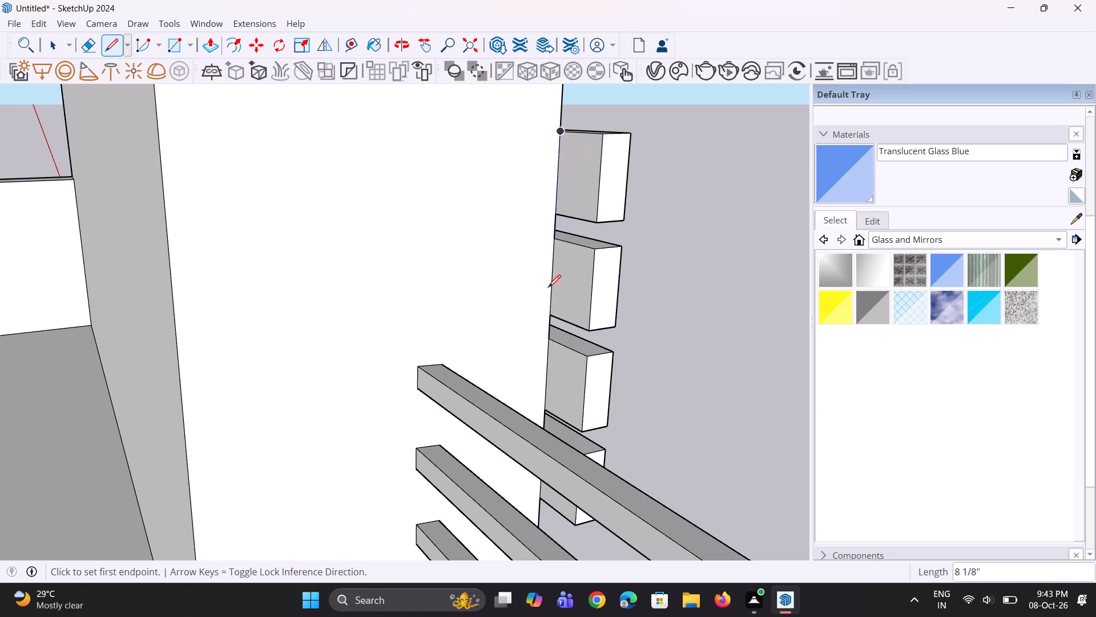
{"action": "left_click", "coordinate": [552, 310]}
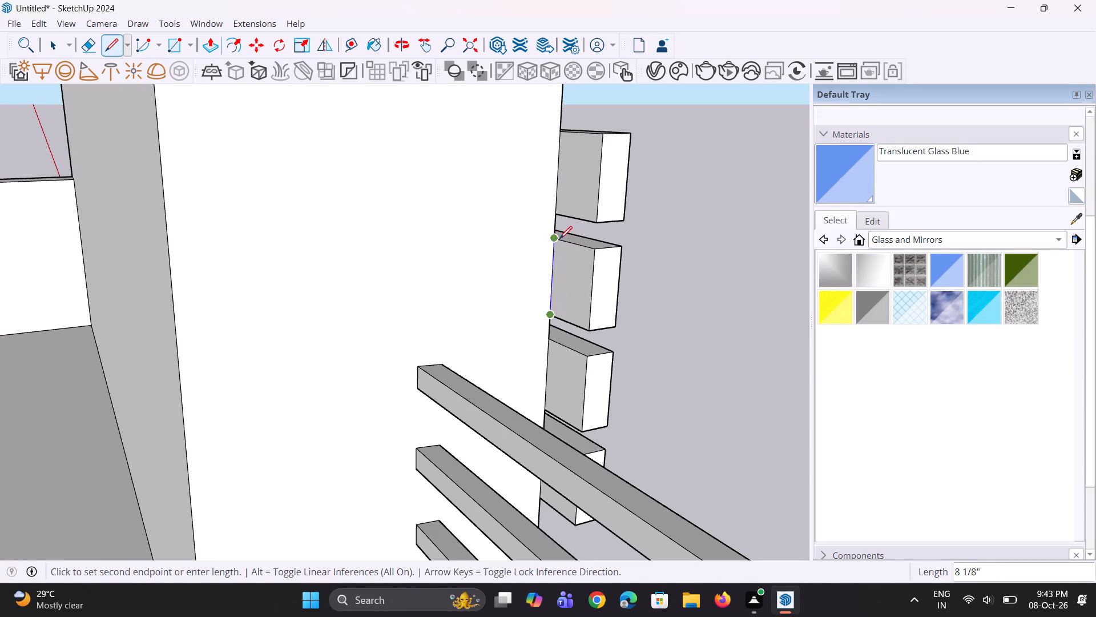
{"action": "left_click", "coordinate": [559, 239]}
{"action": "middle_click_drag", "start_coordinate": [571, 276], "coordinate": [525, 270]}
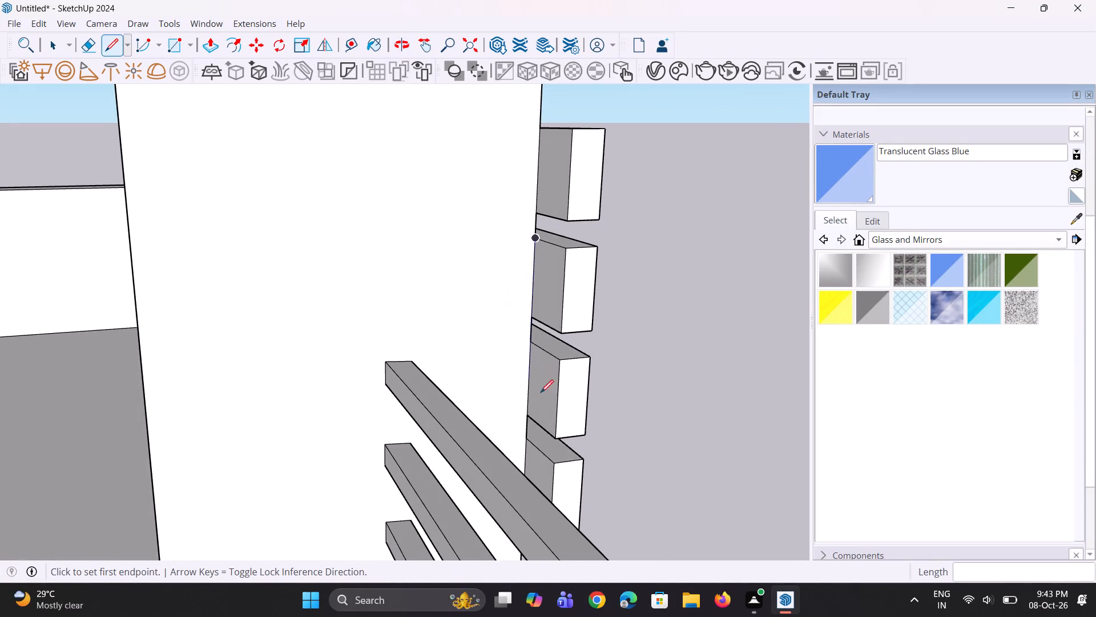
{"action": "left_click", "coordinate": [531, 408]}
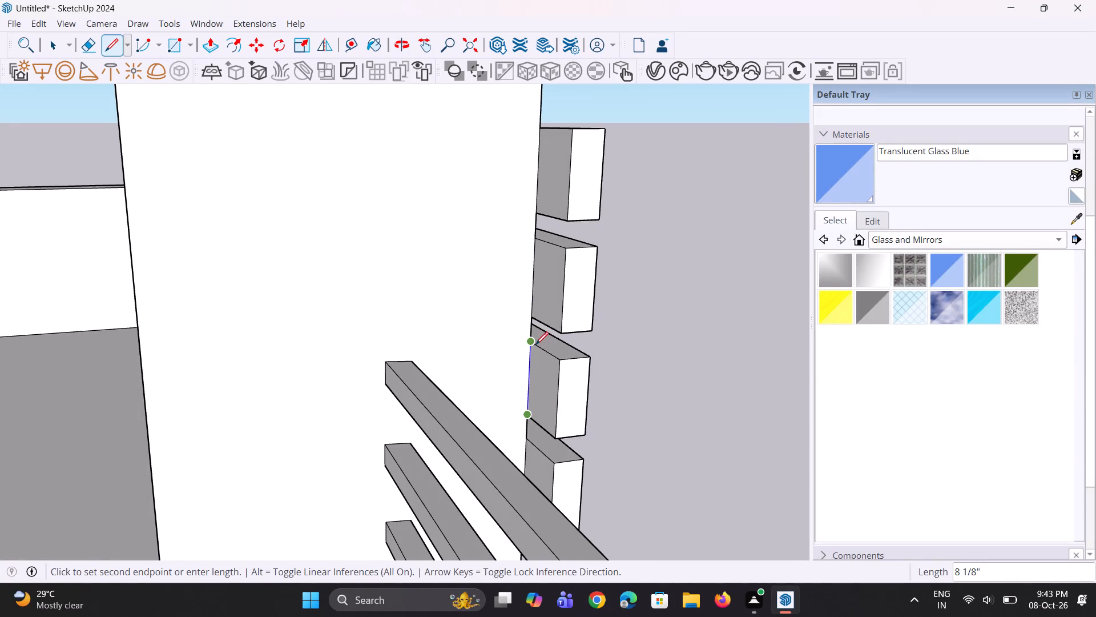
{"action": "left_click", "coordinate": [535, 344]}
{"action": "scroll", "coordinate": [539, 367], "scroll_direction": "down", "scroll_amount": 2}
{"action": "middle_click_drag", "start_coordinate": [513, 404], "coordinate": [524, 457]}
{"action": "scroll", "coordinate": [543, 462], "scroll_direction": "up", "scroll_amount": 4}
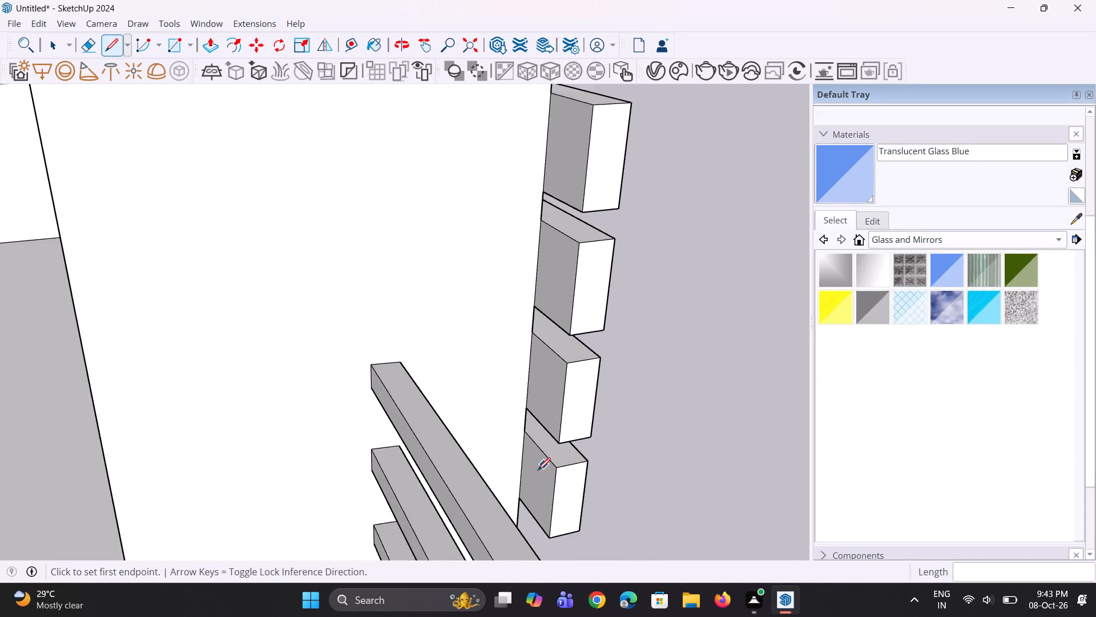
{"action": "left_click", "coordinate": [521, 498]}
{"action": "left_click", "coordinate": [529, 430]}
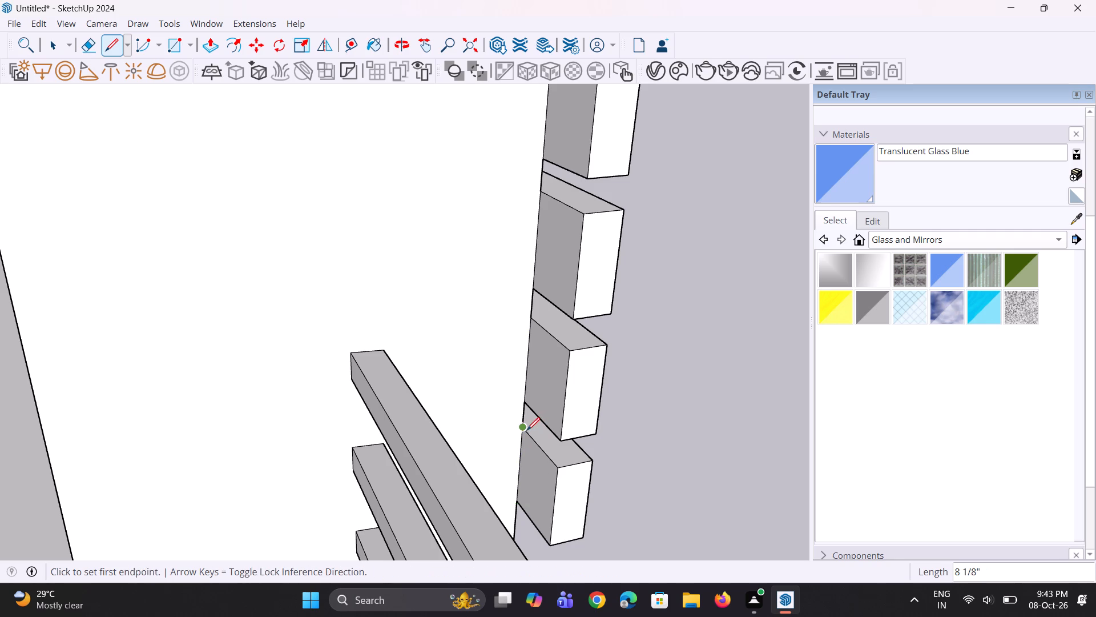
Pull the top strip's overhanging back face about 1' 9 1/2" along the tower's side wall, wrapping the strip around the corner.
{"action": "key", "text": "p"}
{"action": "left_click", "coordinate": [577, 149]}
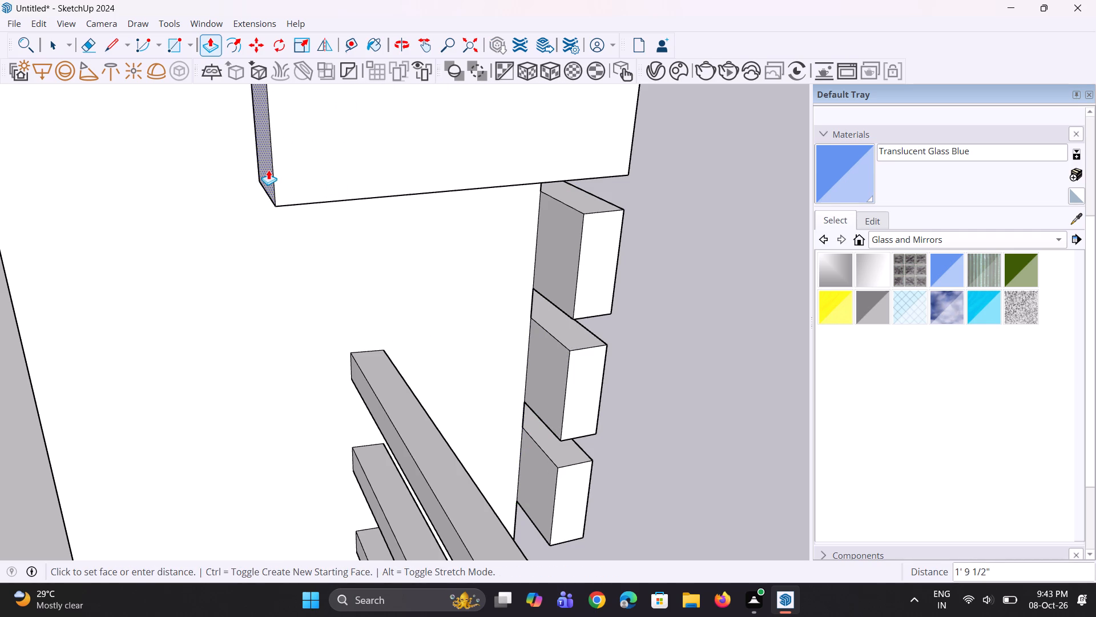
{"action": "left_click", "coordinate": [268, 170]}
{"action": "scroll", "coordinate": [293, 195], "scroll_direction": "down", "scroll_amount": 8}
{"action": "left_click", "coordinate": [280, 175]}
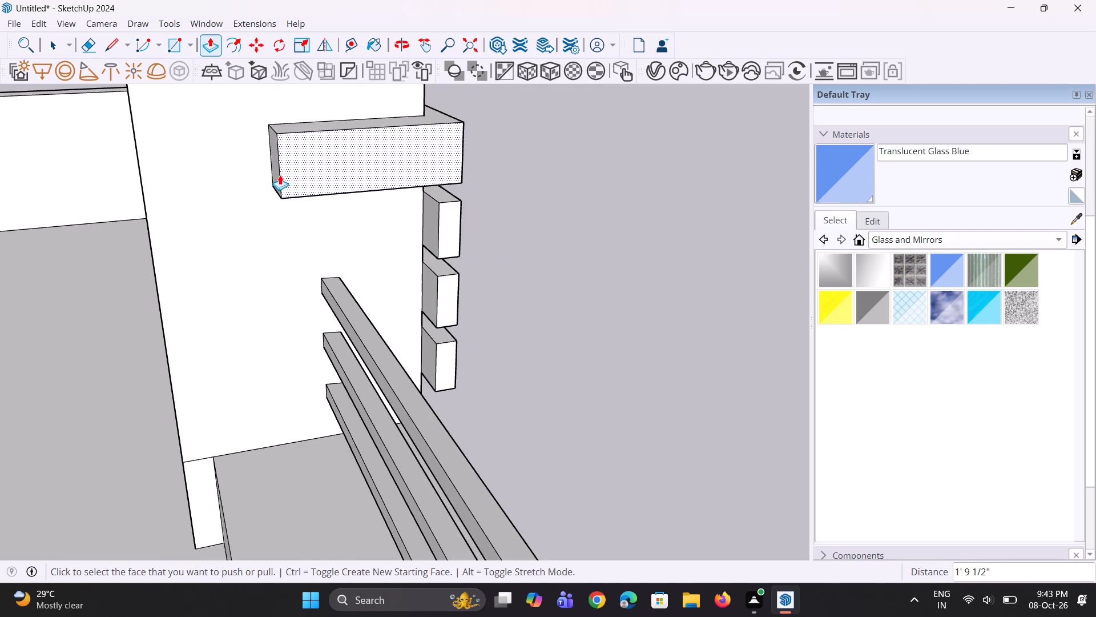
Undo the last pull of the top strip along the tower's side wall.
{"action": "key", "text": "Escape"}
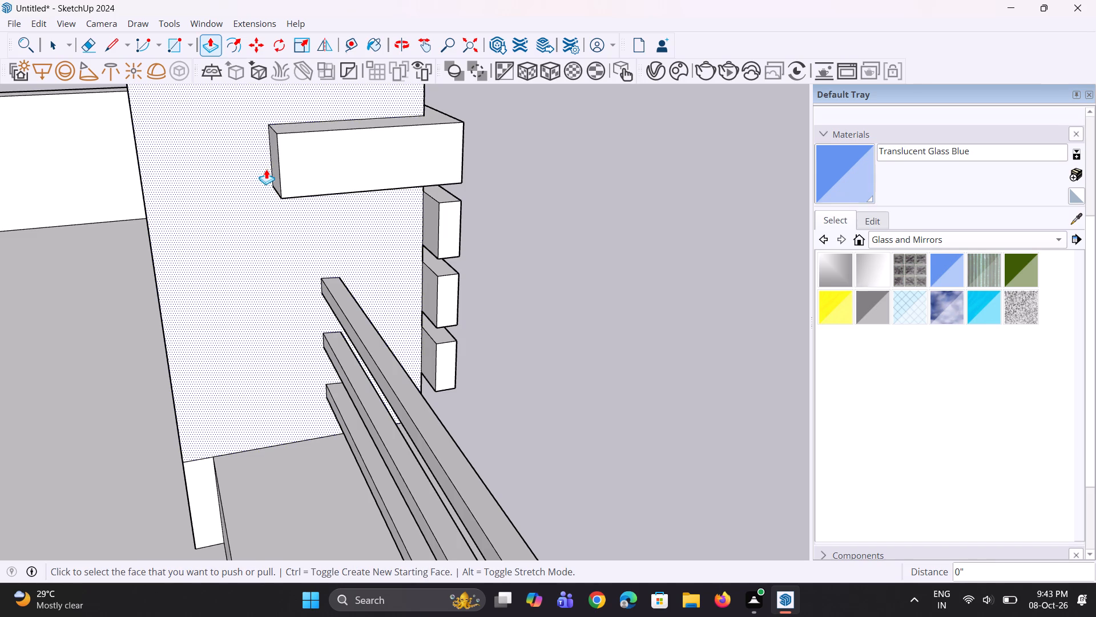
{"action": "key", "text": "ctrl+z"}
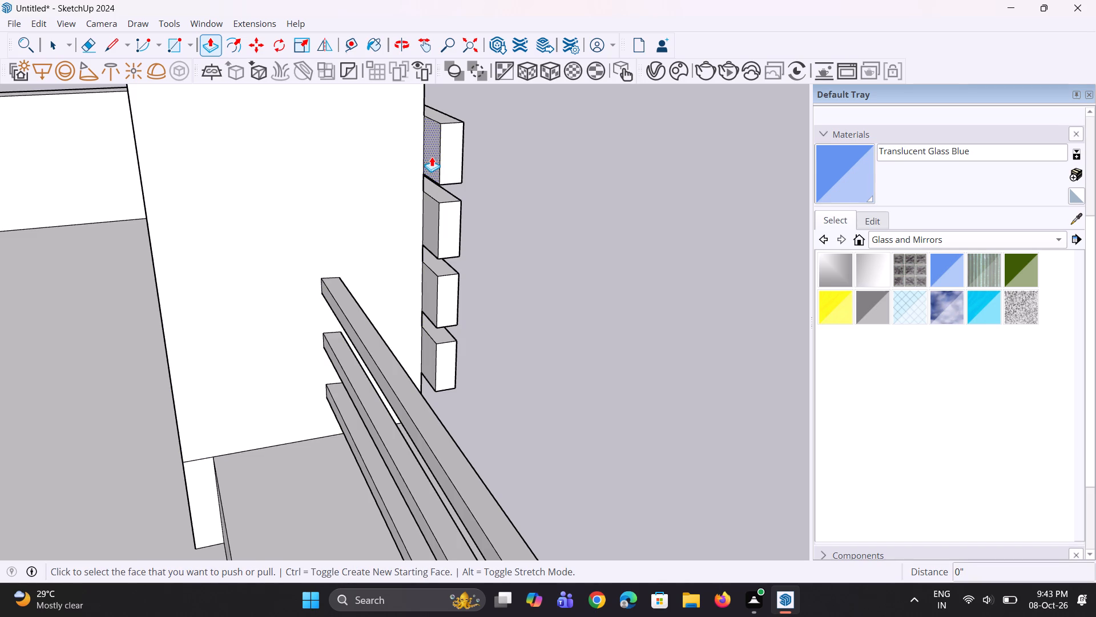
Pull all four strips' overhanging back faces about 3' 2" along the tower's side wall to its far edge.
{"action": "left_click", "coordinate": [432, 157]}
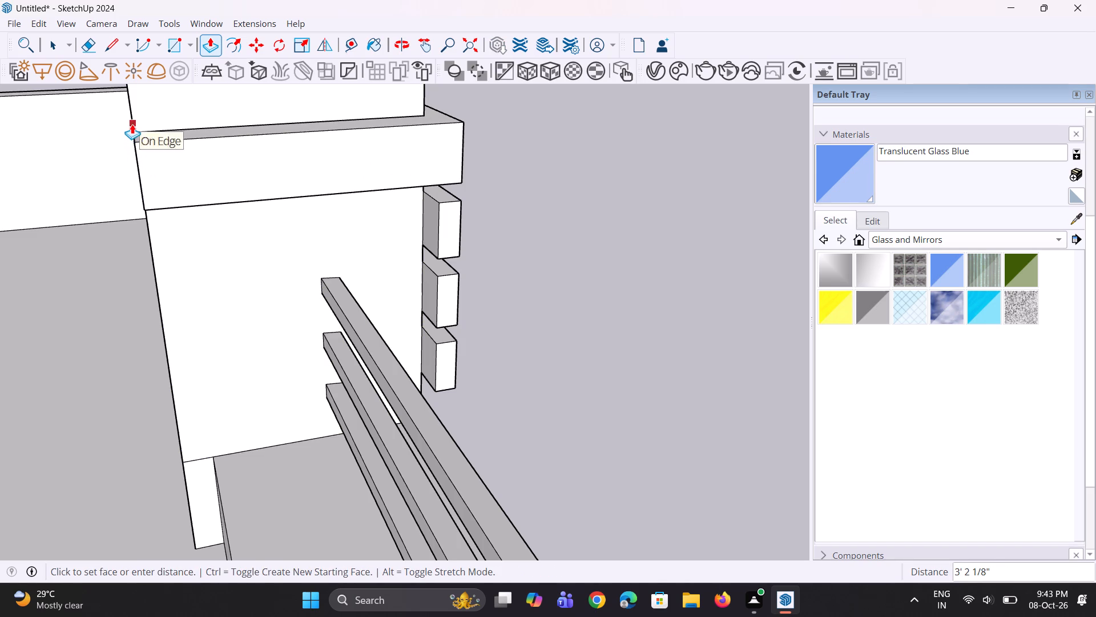
{"action": "left_click", "coordinate": [132, 124]}
{"action": "double_click", "coordinate": [431, 222]}
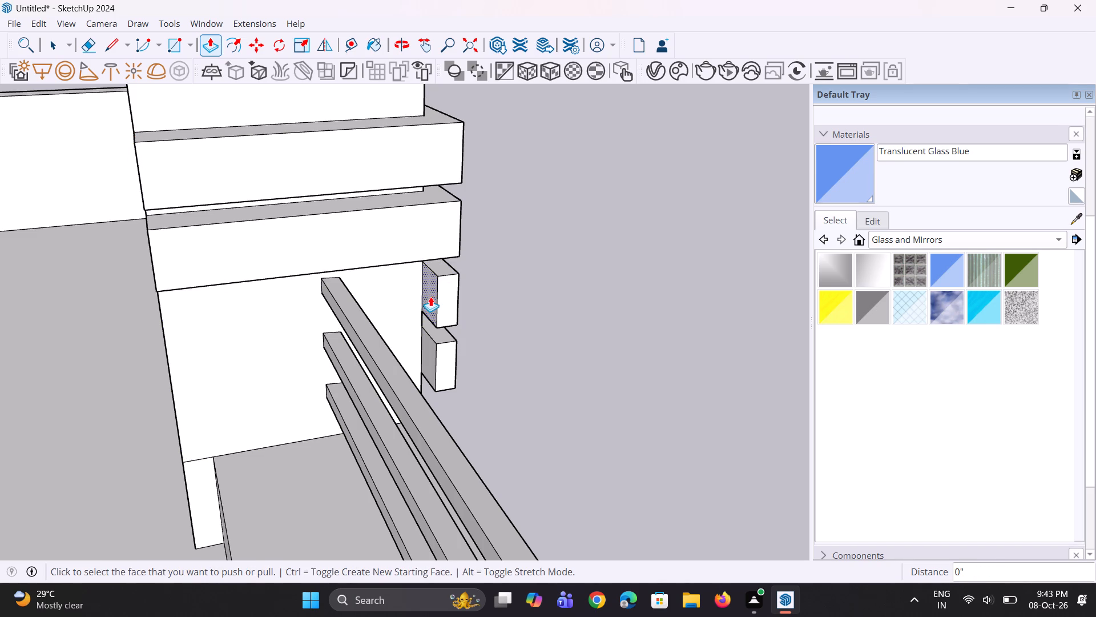
{"action": "double_click", "coordinate": [430, 297]}
{"action": "middle_click_drag", "start_coordinate": [439, 344], "coordinate": [256, 298]}
{"action": "middle_click_drag", "start_coordinate": [349, 342], "coordinate": [468, 328]}
{"action": "scroll", "coordinate": [454, 336], "scroll_direction": "up", "scroll_amount": 3}
{"action": "middle_click_drag", "start_coordinate": [394, 317], "coordinate": [494, 326]}
{"action": "double_click", "coordinate": [473, 338]}
Push the outer side faces of all four wrapped strips inward about 2 3/8" toward the tower's side wall.
{"action": "scroll", "coordinate": [440, 330], "scroll_direction": "down", "scroll_amount": 5}
{"action": "middle_click_drag", "start_coordinate": [493, 328], "coordinate": [348, 332]}
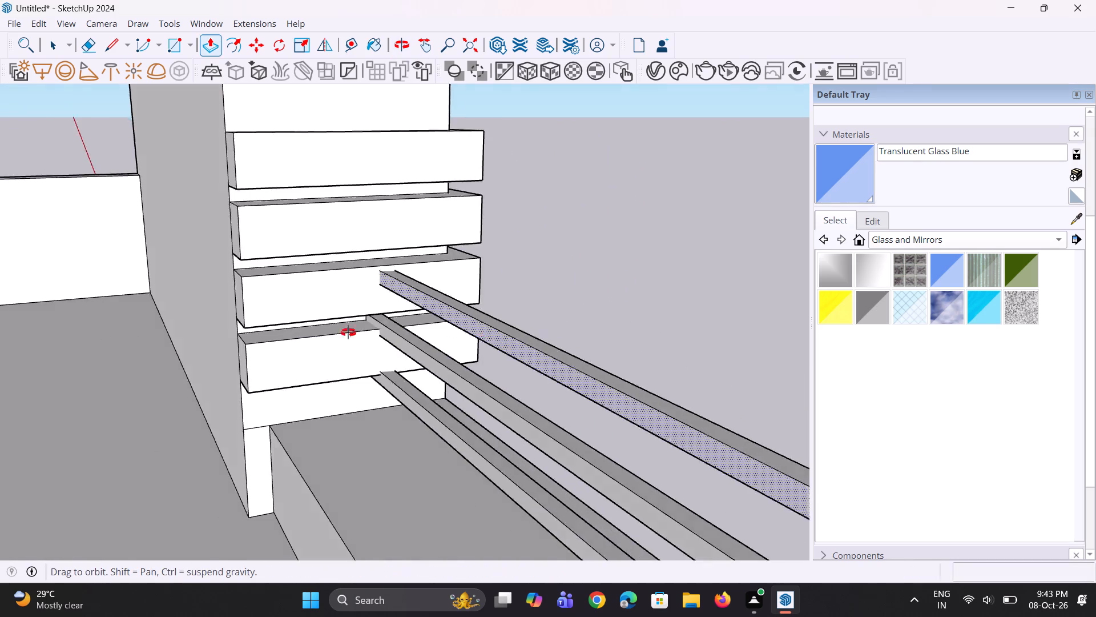
{"action": "middle_click_drag", "start_coordinate": [348, 332], "coordinate": [63, 332]}
{"action": "scroll", "coordinate": [130, 309], "scroll_direction": "down", "scroll_amount": 5}
{"action": "middle_click_drag", "start_coordinate": [215, 307], "coordinate": [156, 266]}
{"action": "scroll", "coordinate": [138, 265], "scroll_direction": "down", "scroll_amount": 5}
{"action": "middle_click_drag", "start_coordinate": [173, 276], "coordinate": [112, 273]}
{"action": "scroll", "coordinate": [190, 288], "scroll_direction": "up", "scroll_amount": 1}
{"action": "middle_click_drag", "start_coordinate": [190, 288], "coordinate": [192, 299]}
{"action": "scroll", "coordinate": [192, 299], "scroll_direction": "up", "scroll_amount": 3}
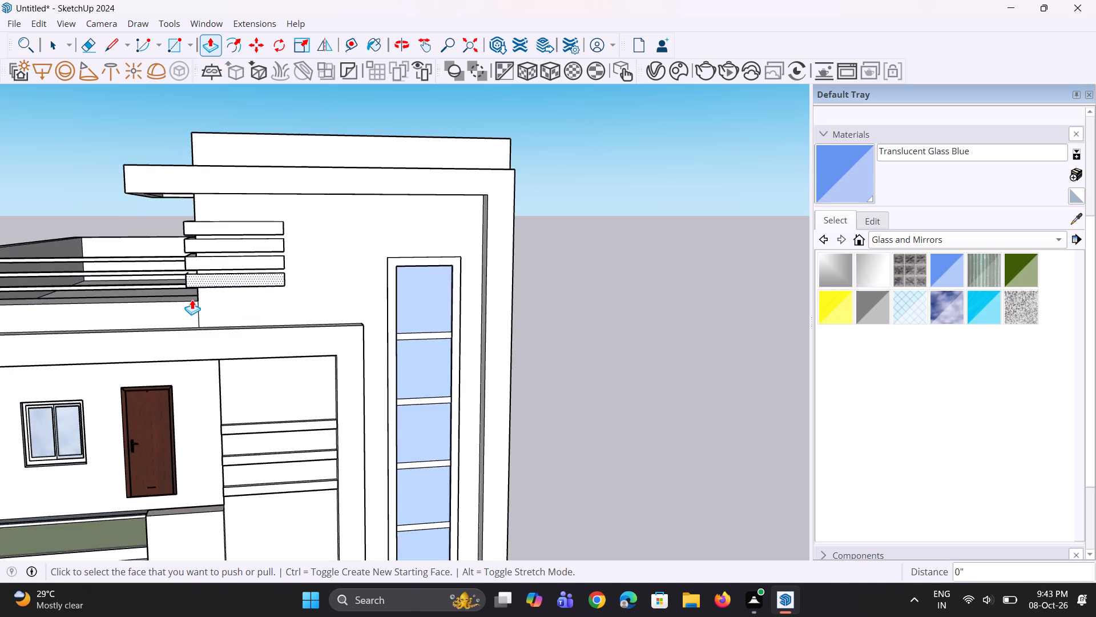
{"action": "middle_click_drag", "start_coordinate": [187, 298], "coordinate": [325, 352]}
{"action": "scroll", "coordinate": [199, 274], "scroll_direction": "up", "scroll_amount": 6}
{"action": "left_click", "coordinate": [278, 257]}
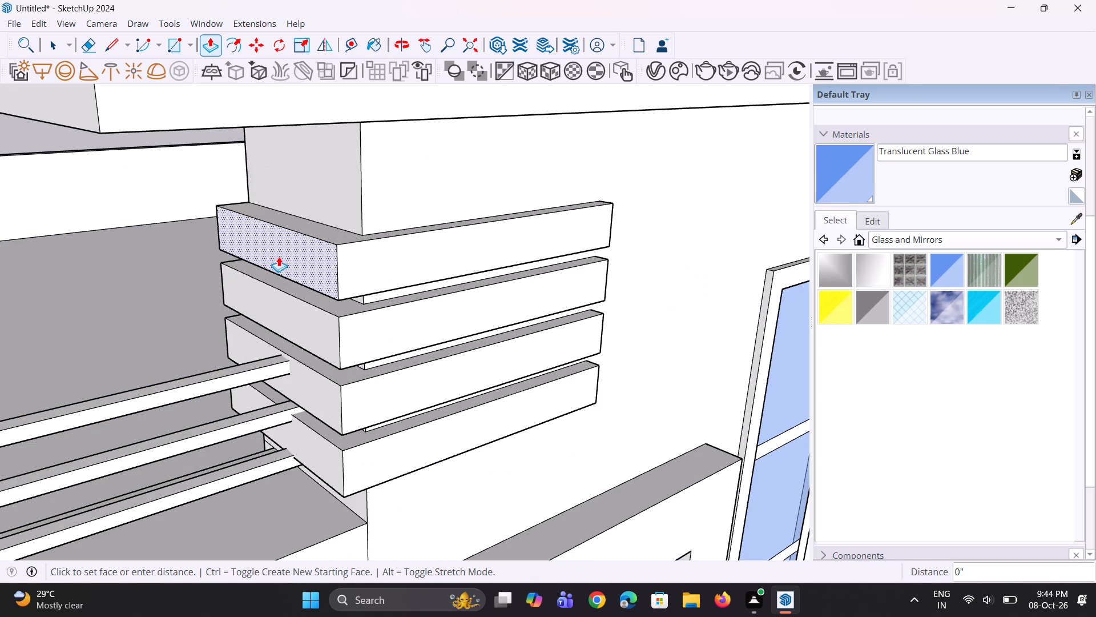
{"action": "left_click", "coordinate": [291, 255]}
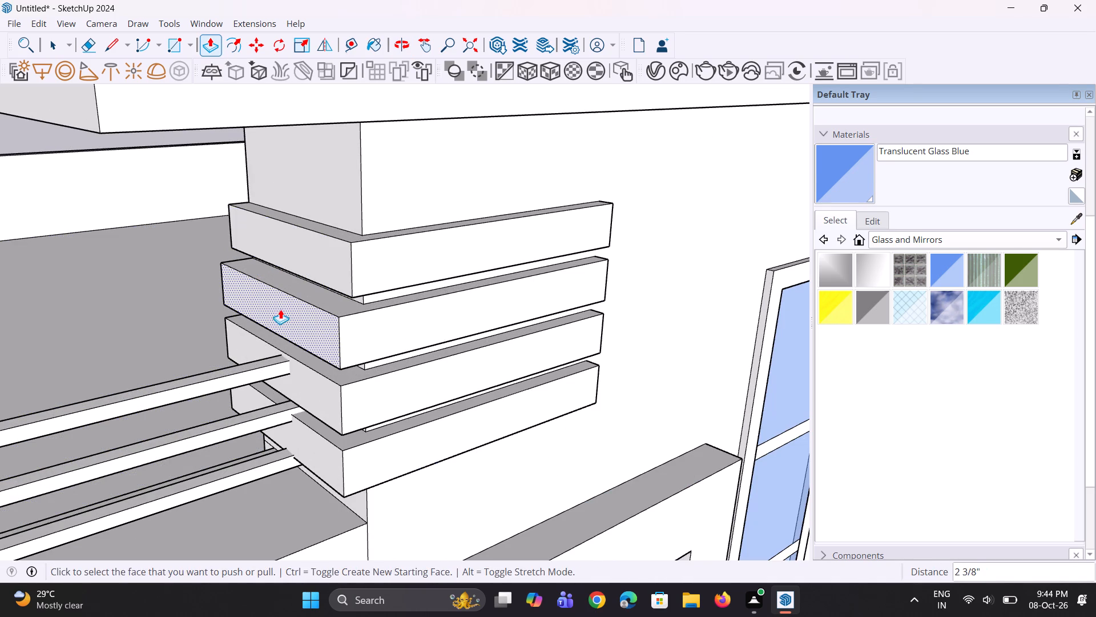
{"action": "double_click", "coordinate": [280, 309]}
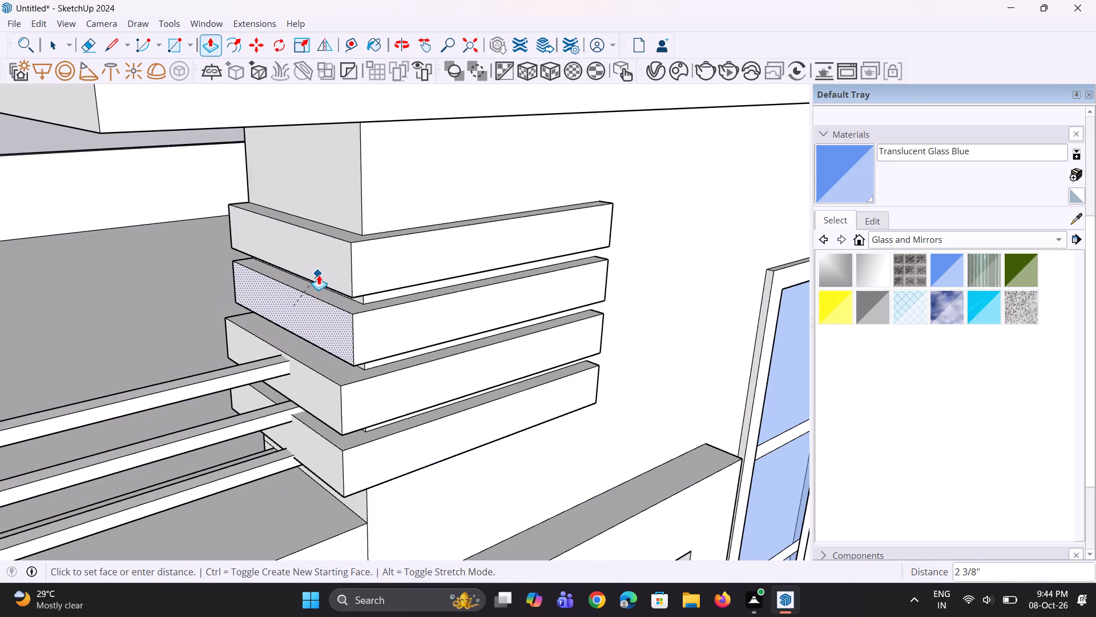
{"action": "left_click", "coordinate": [319, 274]}
{"action": "double_click", "coordinate": [313, 376]}
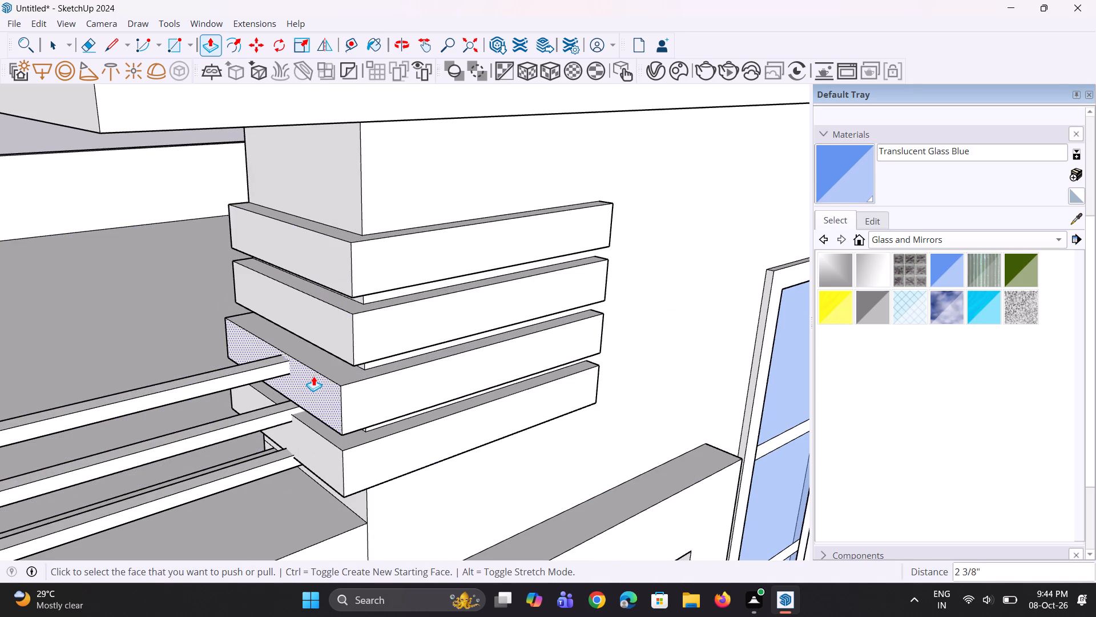
{"action": "double_click", "coordinate": [319, 449]}
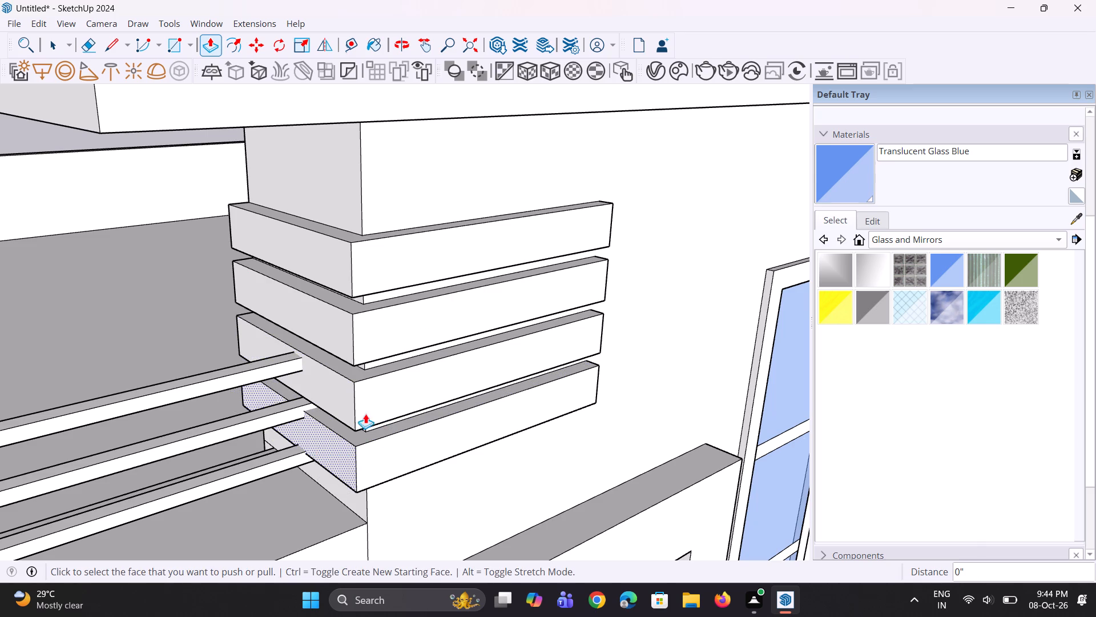
Thin all four strips' side returns further by pushing their outer faces about 1 1/8" toward the tower wall.
{"action": "middle_click_drag", "start_coordinate": [421, 300], "coordinate": [384, 319]}
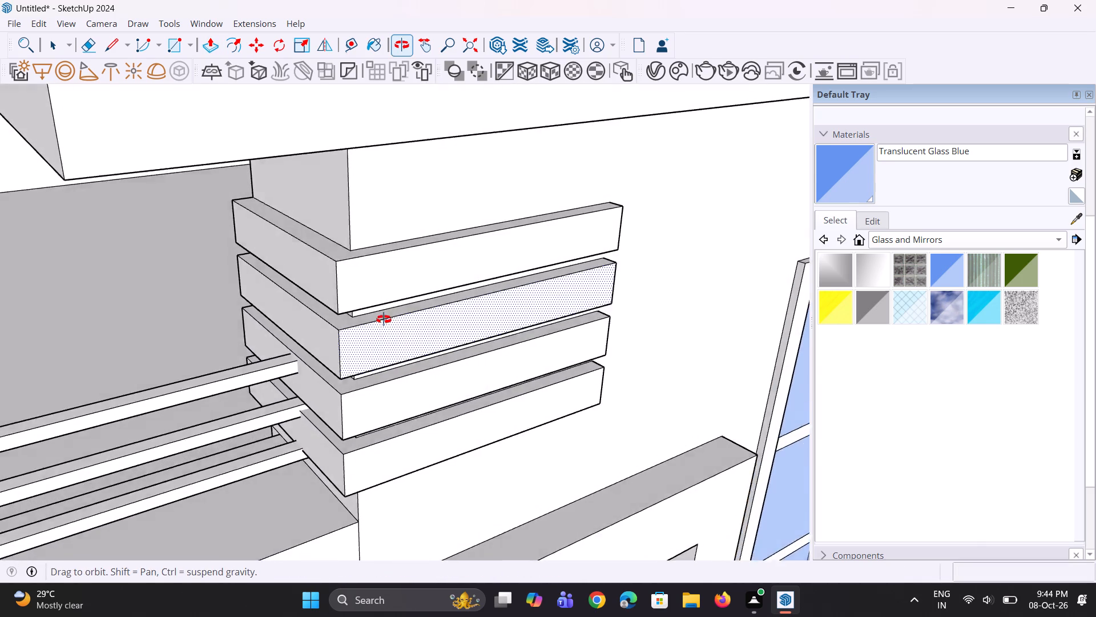
{"action": "middle_click_drag", "start_coordinate": [384, 319], "coordinate": [382, 319]}
{"action": "middle_click_drag", "start_coordinate": [346, 274], "coordinate": [349, 346]}
{"action": "scroll", "coordinate": [329, 314], "scroll_direction": "up", "scroll_amount": 2}
{"action": "left_click", "coordinate": [307, 290]}
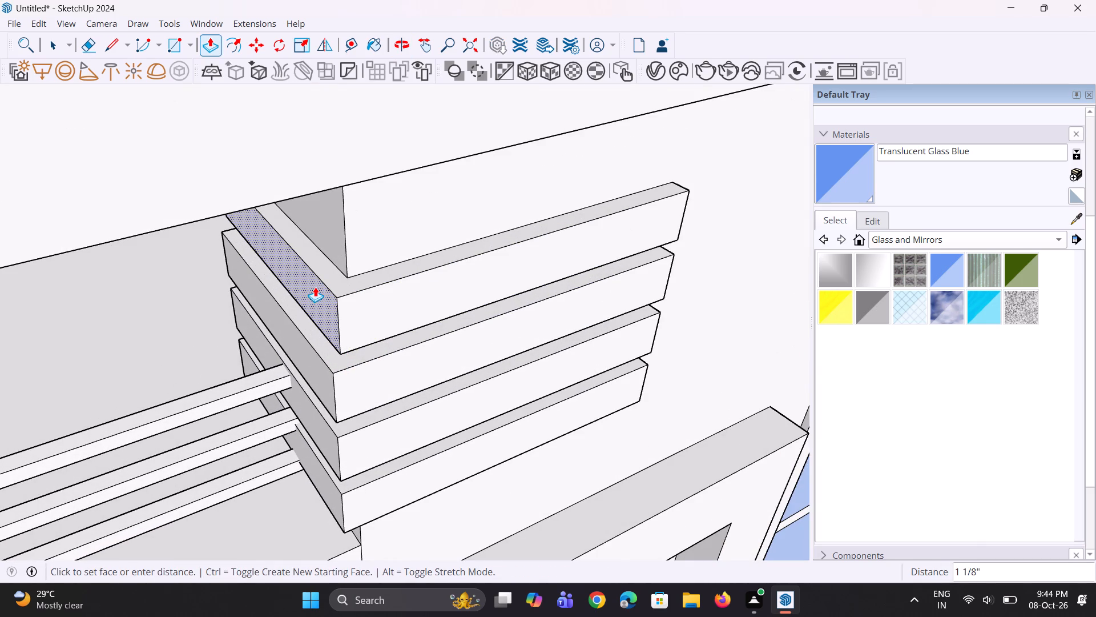
{"action": "left_click", "coordinate": [315, 287]}
{"action": "double_click", "coordinate": [305, 352]}
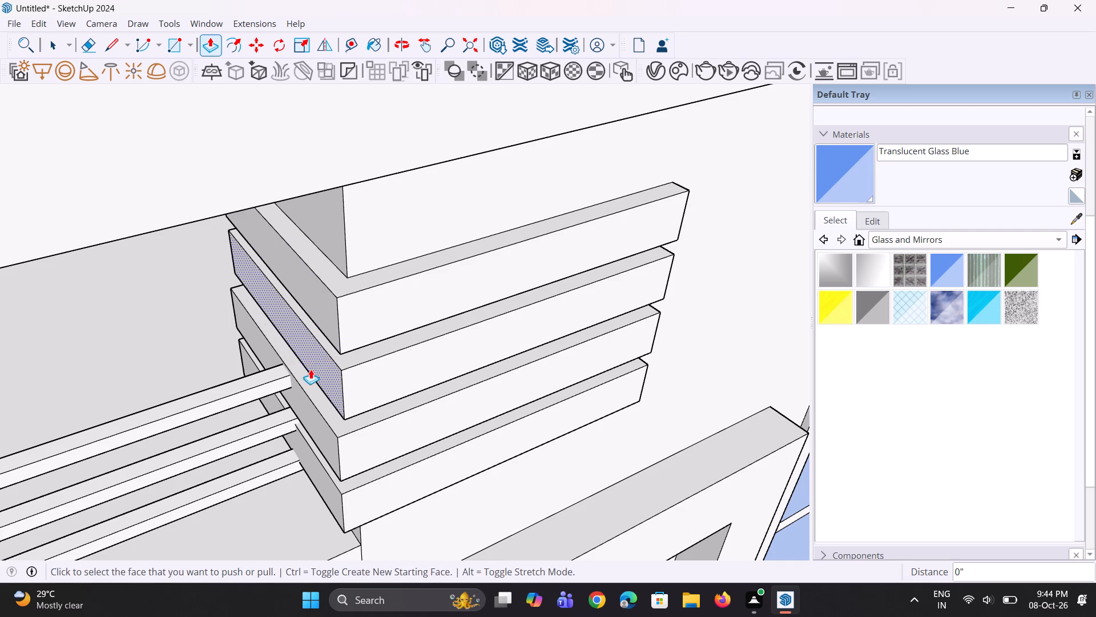
{"action": "double_click", "coordinate": [305, 403]}
{"action": "double_click", "coordinate": [317, 475]}
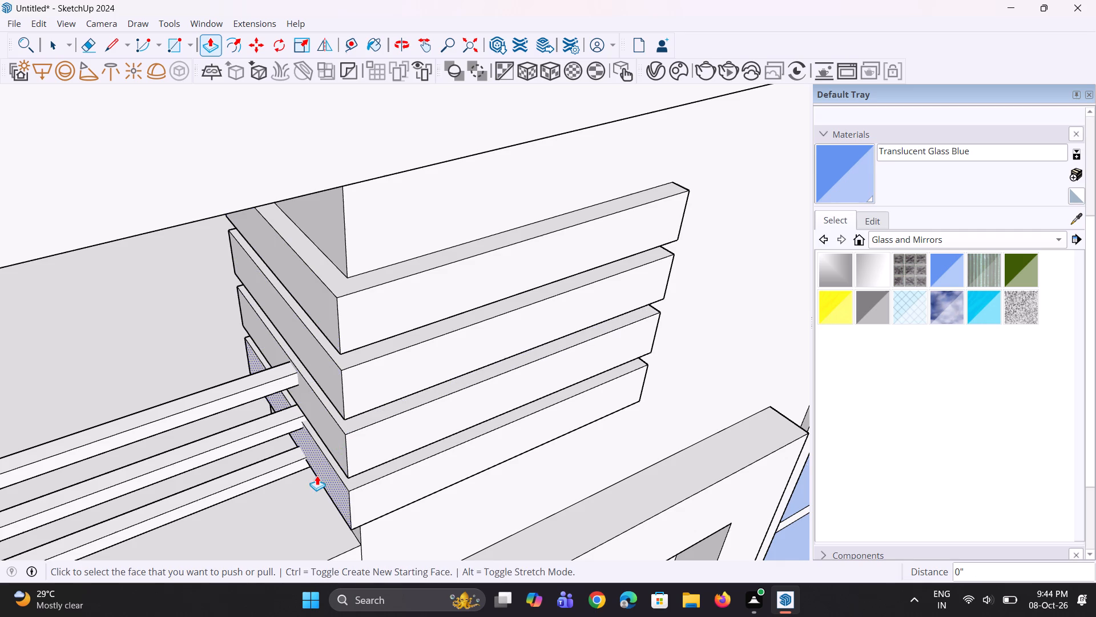
Examine the wrapped tower strips and the whole front elevation from several angles and distances.
{"action": "scroll", "coordinate": [328, 432], "scroll_direction": "down", "scroll_amount": 4}
{"action": "middle_click_drag", "start_coordinate": [325, 431], "coordinate": [324, 382]}
{"action": "key", "text": "space"}
{"action": "scroll", "coordinate": [373, 376], "scroll_direction": "down", "scroll_amount": 7}
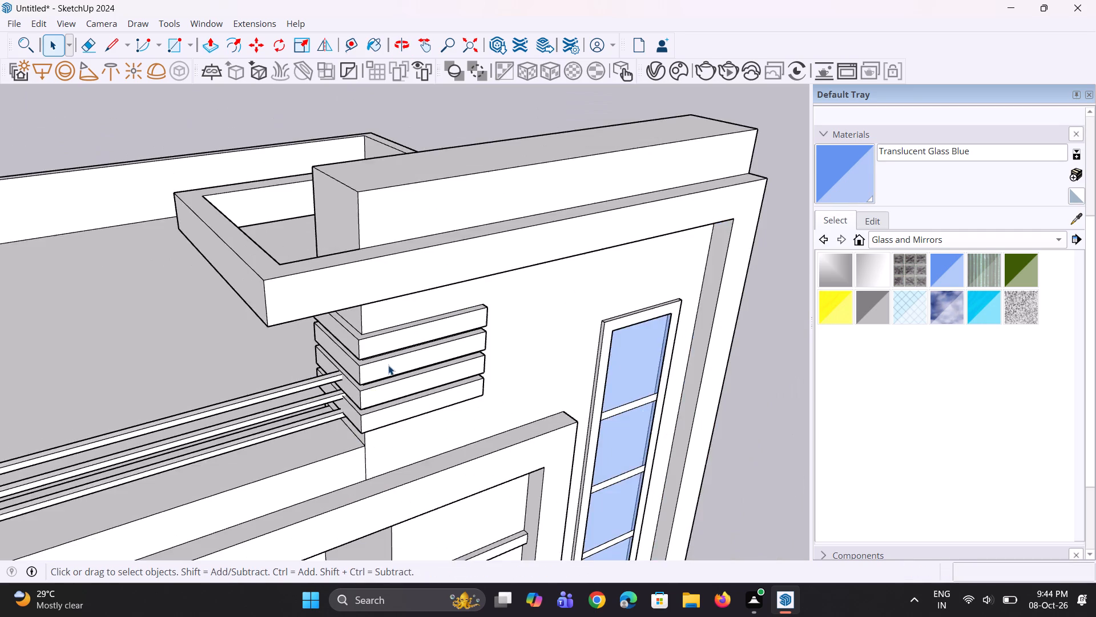
{"action": "scroll", "coordinate": [388, 365], "scroll_direction": "down", "scroll_amount": 3}
{"action": "middle_click_drag", "start_coordinate": [544, 400], "coordinate": [486, 364]}
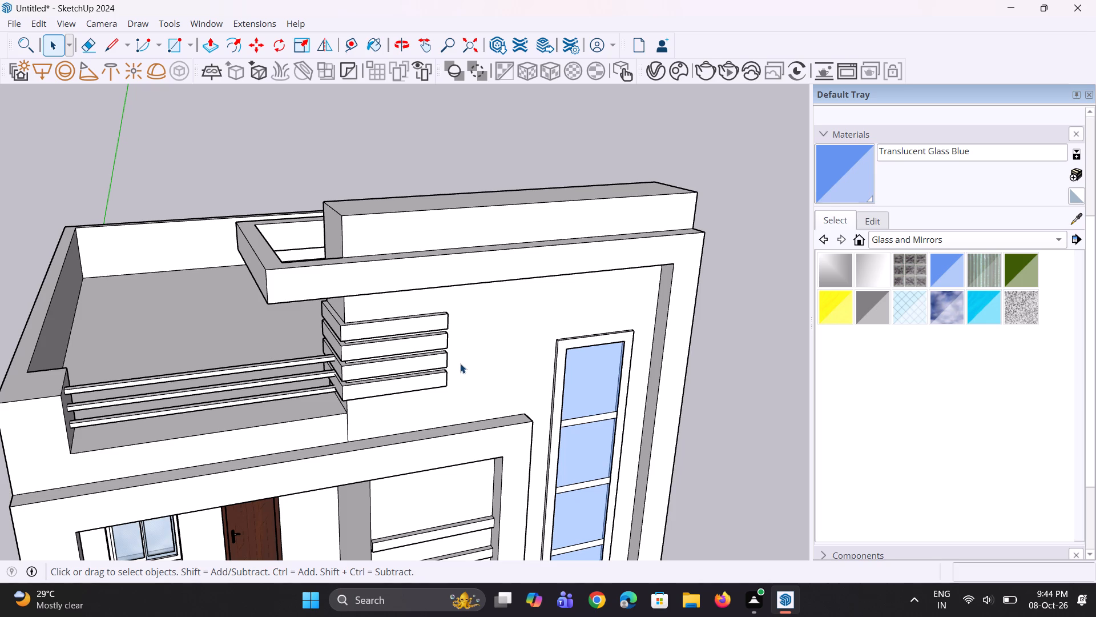
{"action": "scroll", "coordinate": [486, 356], "scroll_direction": "down", "scroll_amount": 8}
{"action": "middle_click_drag", "start_coordinate": [510, 385], "coordinate": [427, 329]}
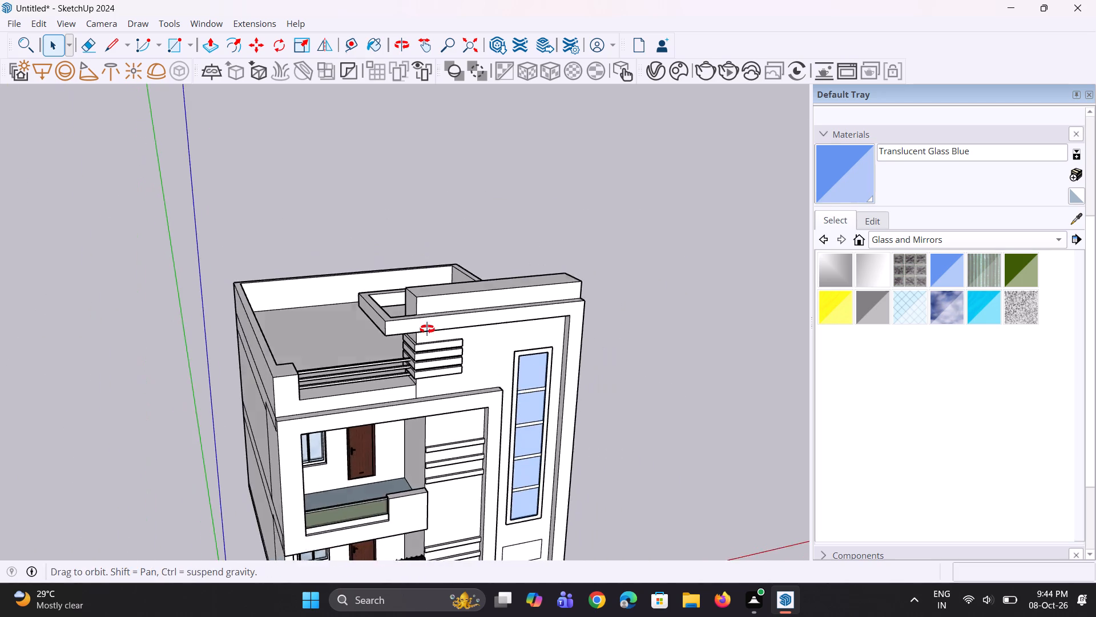
{"action": "middle_click_drag", "start_coordinate": [427, 329], "coordinate": [378, 322]}
{"action": "scroll", "coordinate": [372, 322], "scroll_direction": "up", "scroll_amount": 1}
{"action": "middle_click_drag", "start_coordinate": [379, 327], "coordinate": [390, 309]}
{"action": "scroll", "coordinate": [390, 309], "scroll_direction": "up", "scroll_amount": 1}
{"action": "scroll", "coordinate": [394, 306], "scroll_direction": "down", "scroll_amount": 4}
{"action": "middle_click_drag", "start_coordinate": [396, 303], "coordinate": [384, 283]}
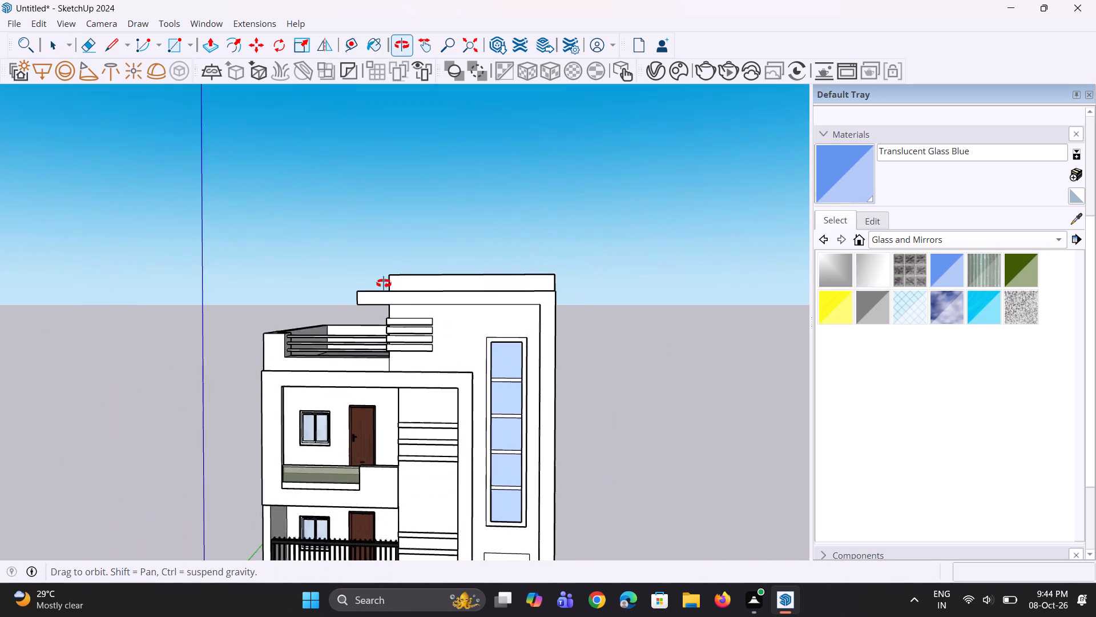
{"action": "middle_click_drag", "start_coordinate": [384, 283], "coordinate": [380, 281]}
{"action": "scroll", "coordinate": [380, 281], "scroll_direction": "up", "scroll_amount": 1}
{"action": "scroll", "coordinate": [377, 281], "scroll_direction": "down", "scroll_amount": 8}
{"action": "middle_click_drag", "start_coordinate": [331, 315], "coordinate": [334, 351]}
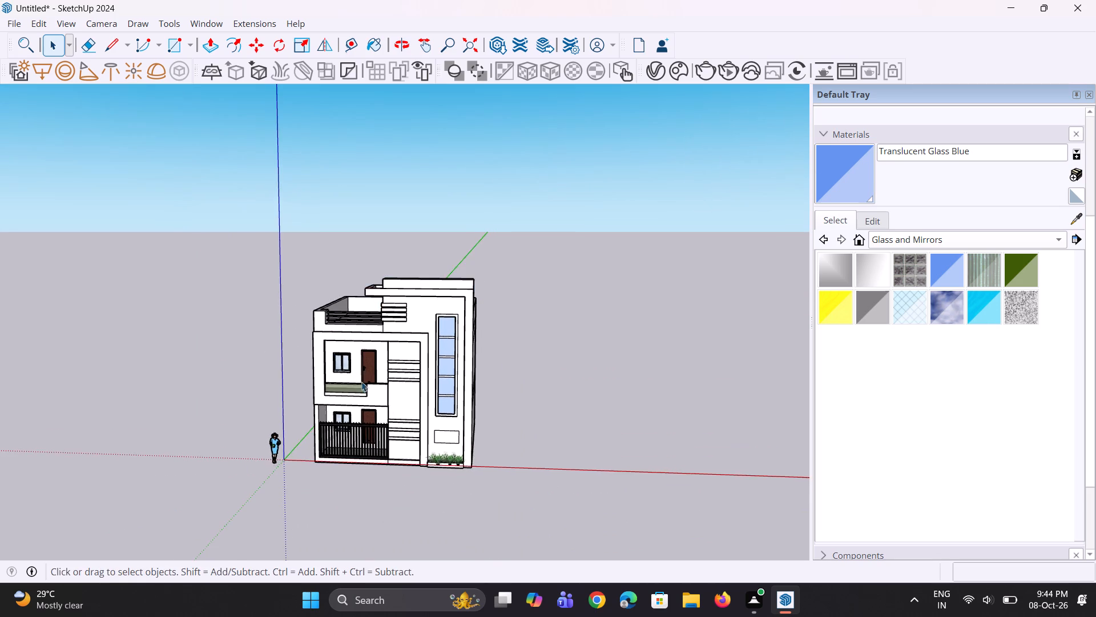
{"action": "scroll", "coordinate": [400, 442], "scroll_direction": "up", "scroll_amount": 5}
{"action": "middle_click_drag", "start_coordinate": [332, 487], "coordinate": [384, 546]}
{"action": "scroll", "coordinate": [349, 491], "scroll_direction": "up", "scroll_amount": 4}
{"action": "middle_click_drag", "start_coordinate": [350, 490], "coordinate": [356, 487]}
{"action": "scroll", "coordinate": [352, 489], "scroll_direction": "up", "scroll_amount": 1}
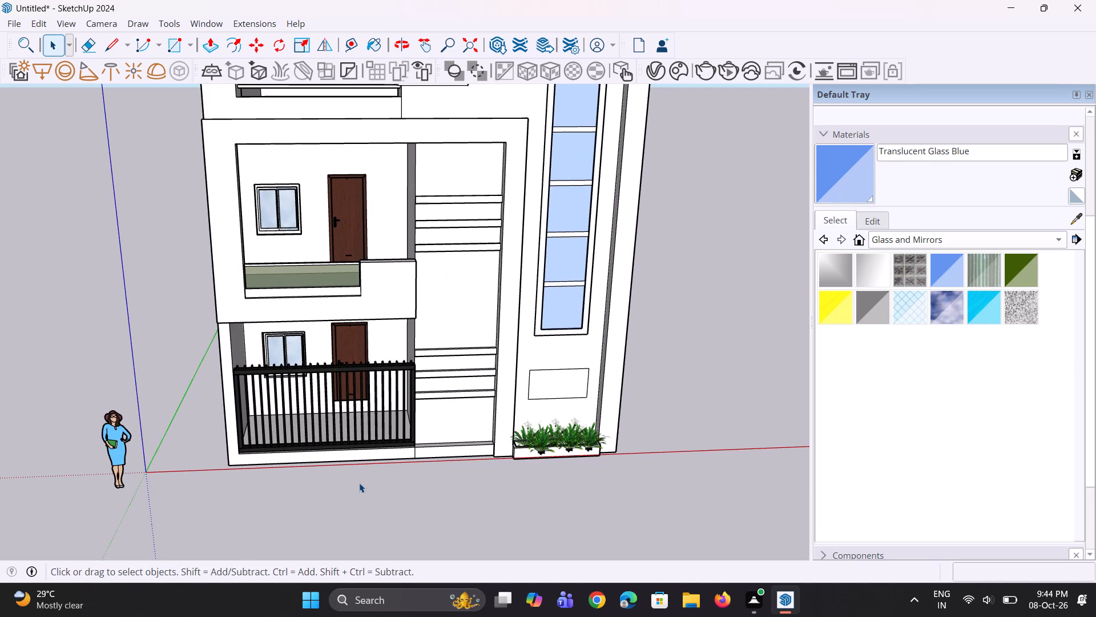
{"action": "scroll", "coordinate": [353, 472], "scroll_direction": "down", "scroll_amount": 4}
{"action": "scroll", "coordinate": [354, 477], "scroll_direction": "up", "scroll_amount": 1}
{"action": "middle_click_drag", "start_coordinate": [354, 468], "coordinate": [367, 434]}
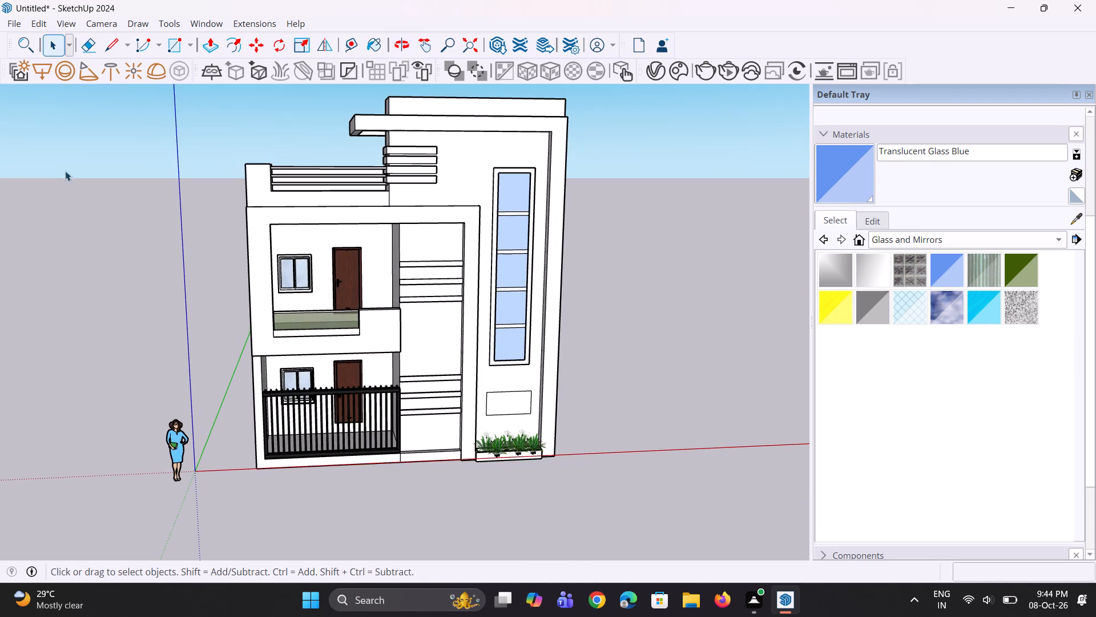
Import the Plant+2 (1) model from the Downloads folder and drop it beside the house's tower.
{"action": "left_click", "coordinate": [19, 22]}
{"action": "left_click", "coordinate": [62, 223]}
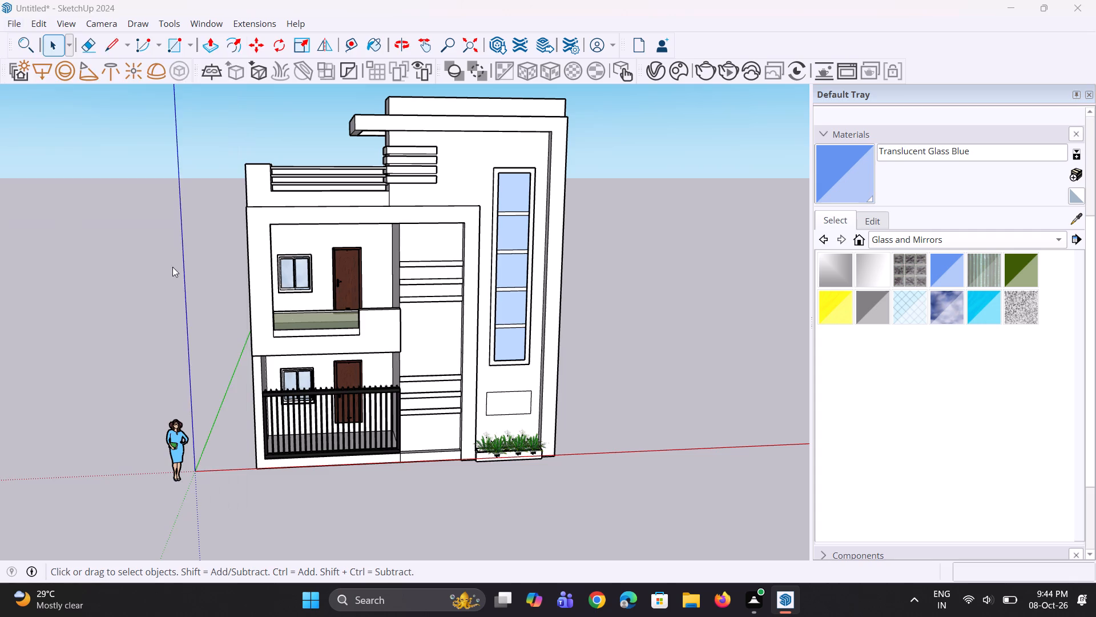
{"action": "left_click", "coordinate": [79, 245]}
{"action": "scroll", "coordinate": [240, 234], "scroll_direction": "down", "scroll_amount": 3}
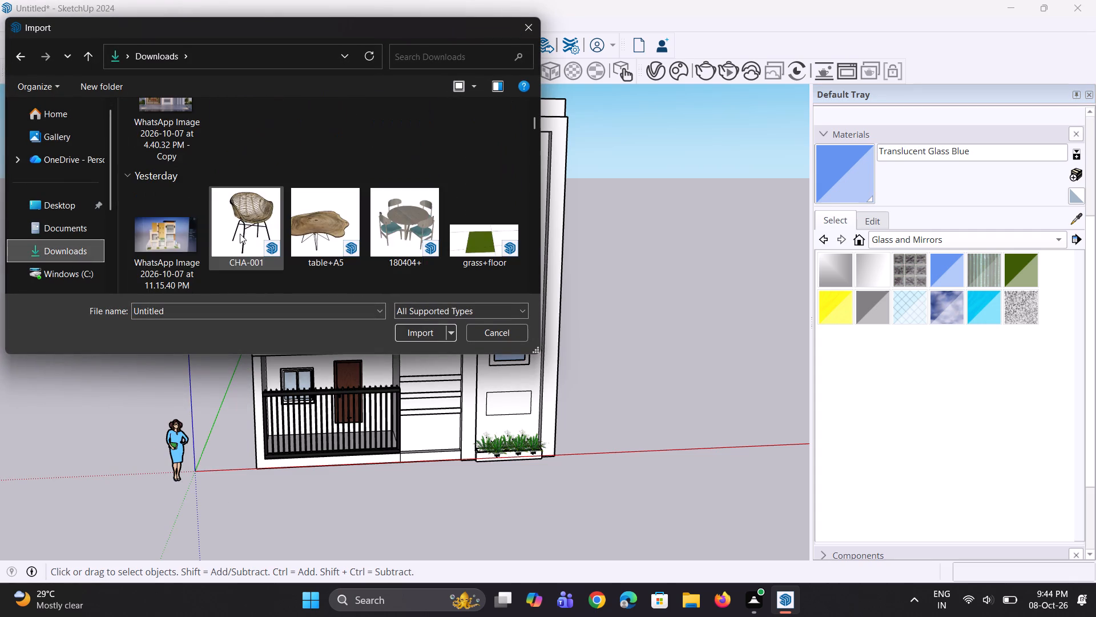
{"action": "scroll", "coordinate": [245, 230], "scroll_direction": "down", "scroll_amount": 9}
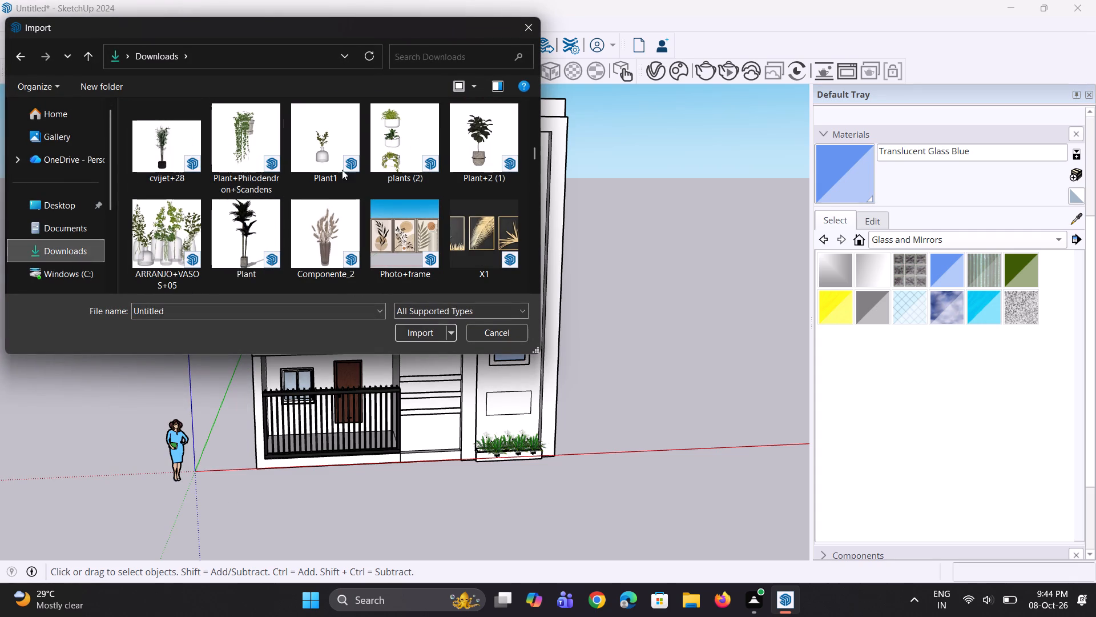
{"action": "left_click_drag", "start_coordinate": [474, 143], "coordinate": [586, 249]}
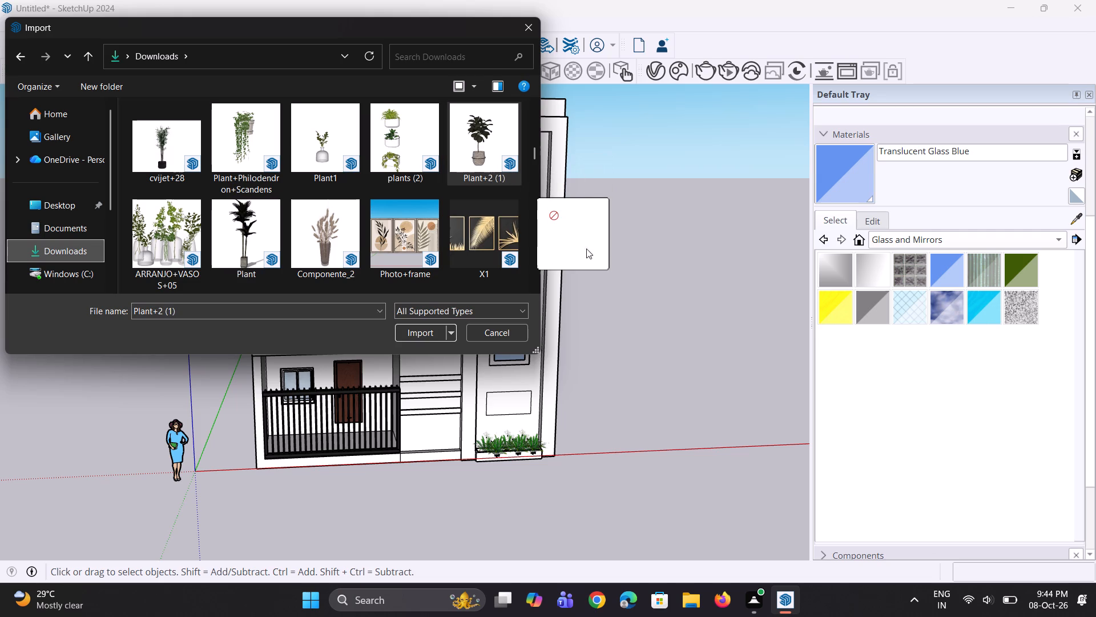
{"action": "left_click_drag", "start_coordinate": [586, 249], "coordinate": [646, 339]}
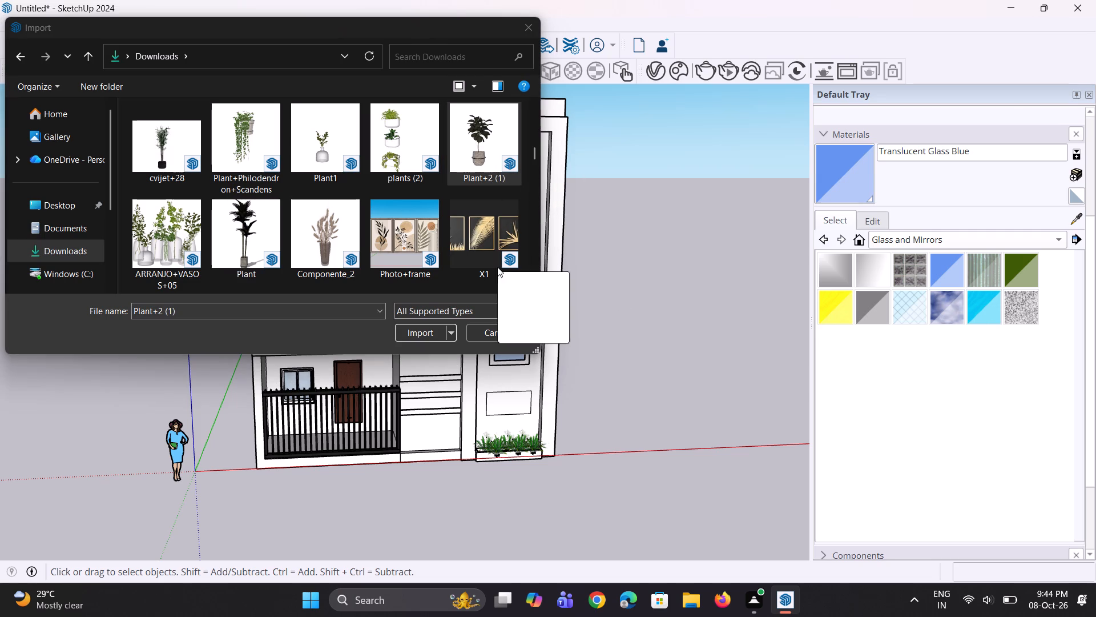
Import the Plante+4 (1) model from the Downloads folder and drop it between the tower and the first plant.
{"action": "scroll", "coordinate": [355, 217], "scroll_direction": "down", "scroll_amount": 2}
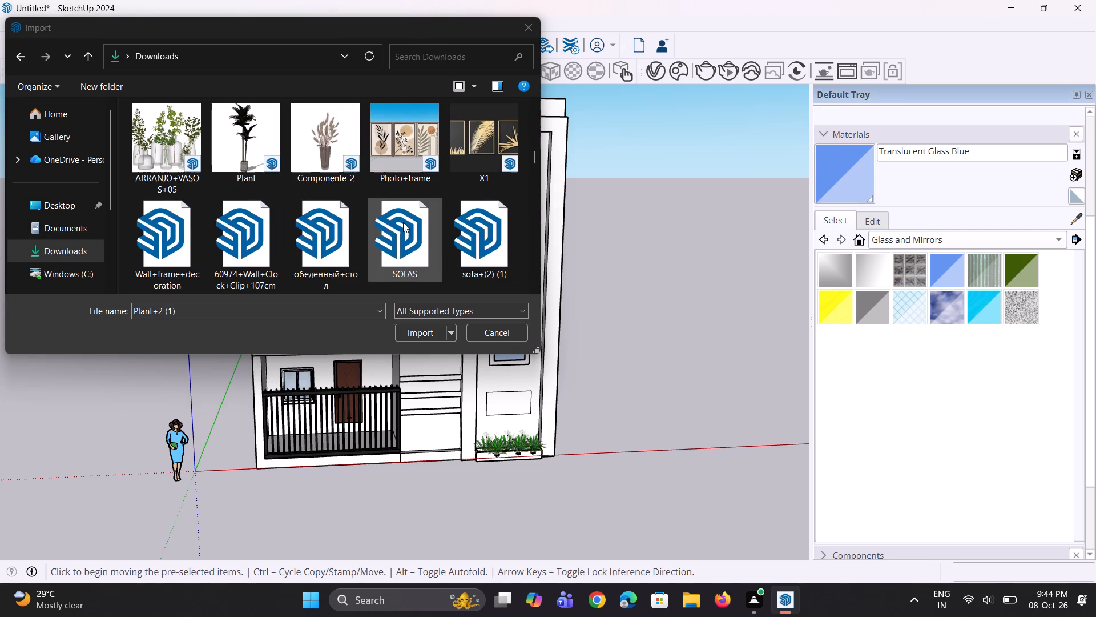
{"action": "scroll", "coordinate": [362, 217], "scroll_direction": "down", "scroll_amount": 4}
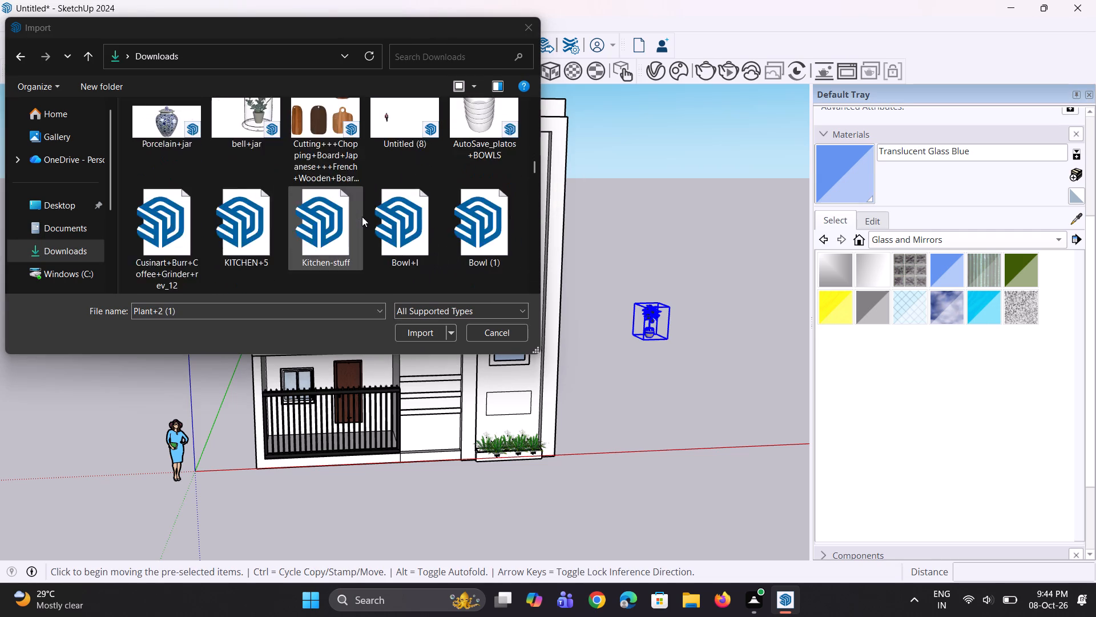
{"action": "left_click_drag", "start_coordinate": [324, 245], "coordinate": [561, 331]}
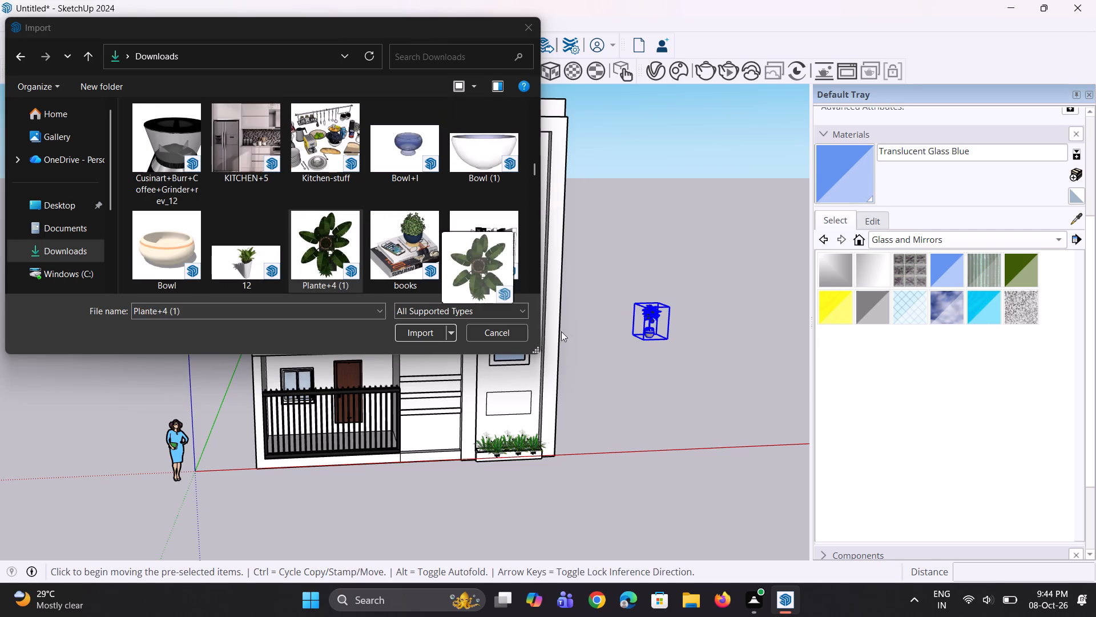
{"action": "left_click_drag", "start_coordinate": [561, 331], "coordinate": [598, 362]}
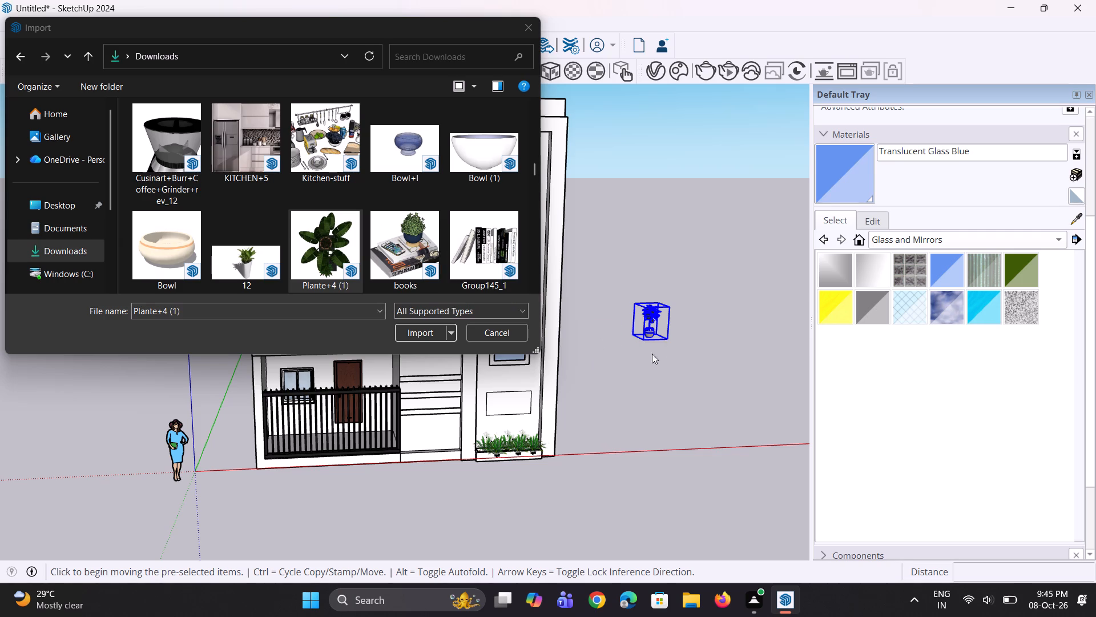
Import the Plant model from the Downloads folder and drop it beside the two earlier plants, then close the import window.
{"action": "scroll", "coordinate": [423, 254], "scroll_direction": "down", "scroll_amount": 3}
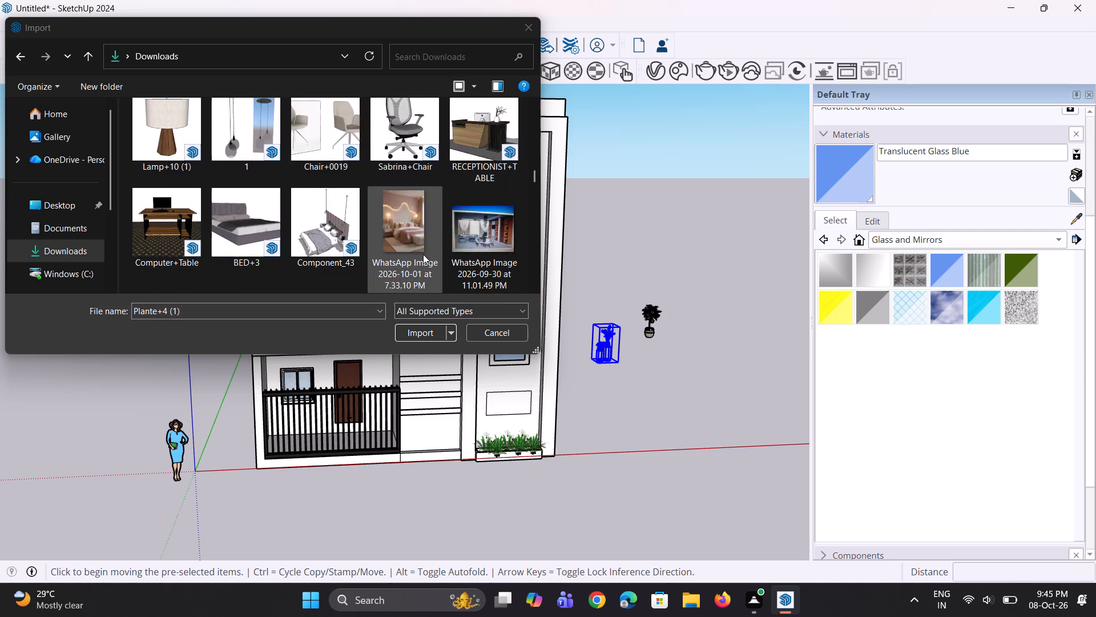
{"action": "scroll", "coordinate": [423, 254], "scroll_direction": "down", "scroll_amount": 2}
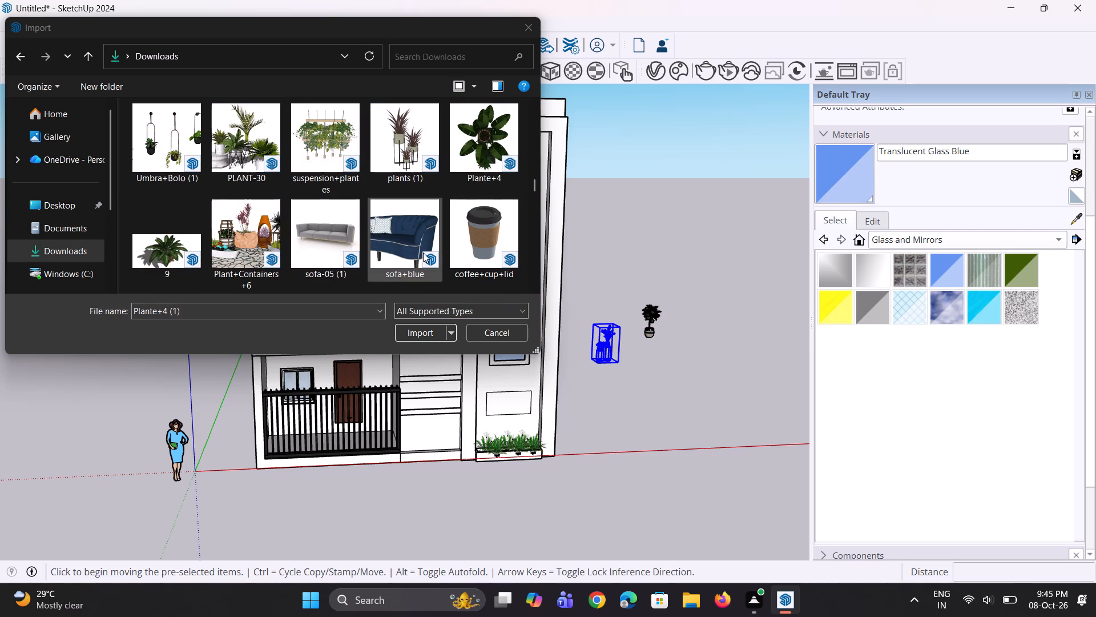
{"action": "scroll", "coordinate": [421, 246], "scroll_direction": "up", "scroll_amount": 6}
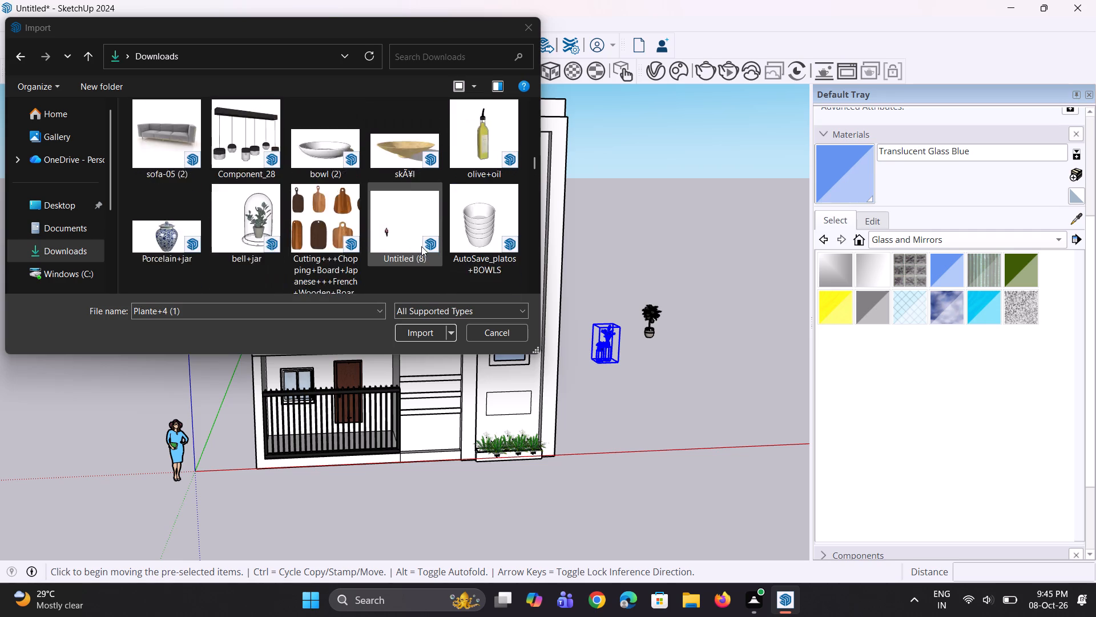
{"action": "scroll", "coordinate": [421, 246], "scroll_direction": "up", "scroll_amount": 3}
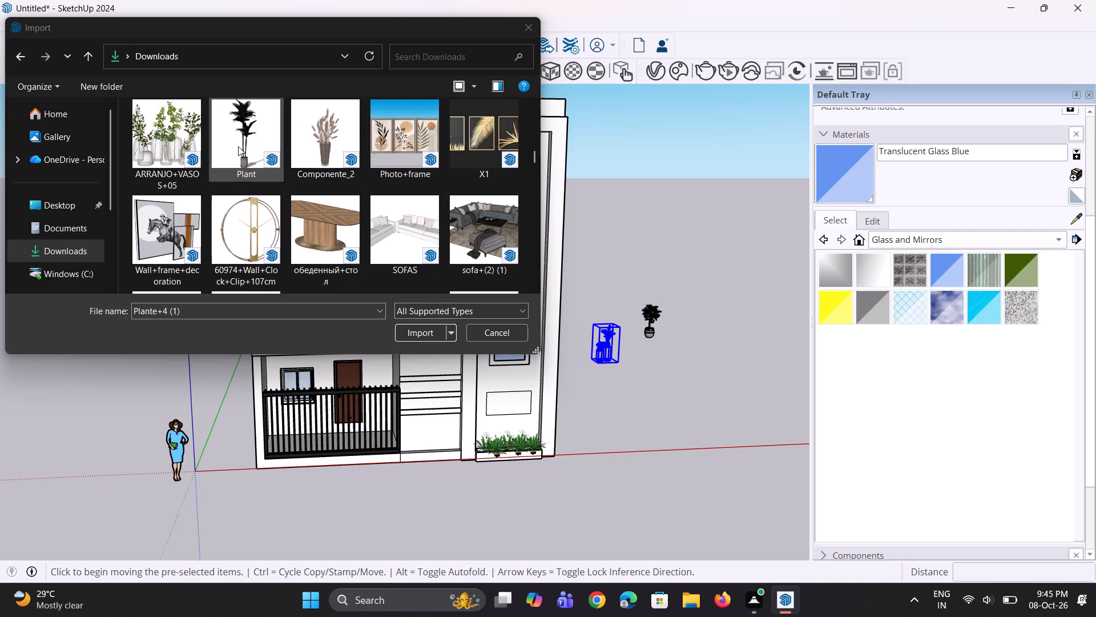
{"action": "left_click_drag", "start_coordinate": [235, 138], "coordinate": [591, 374]}
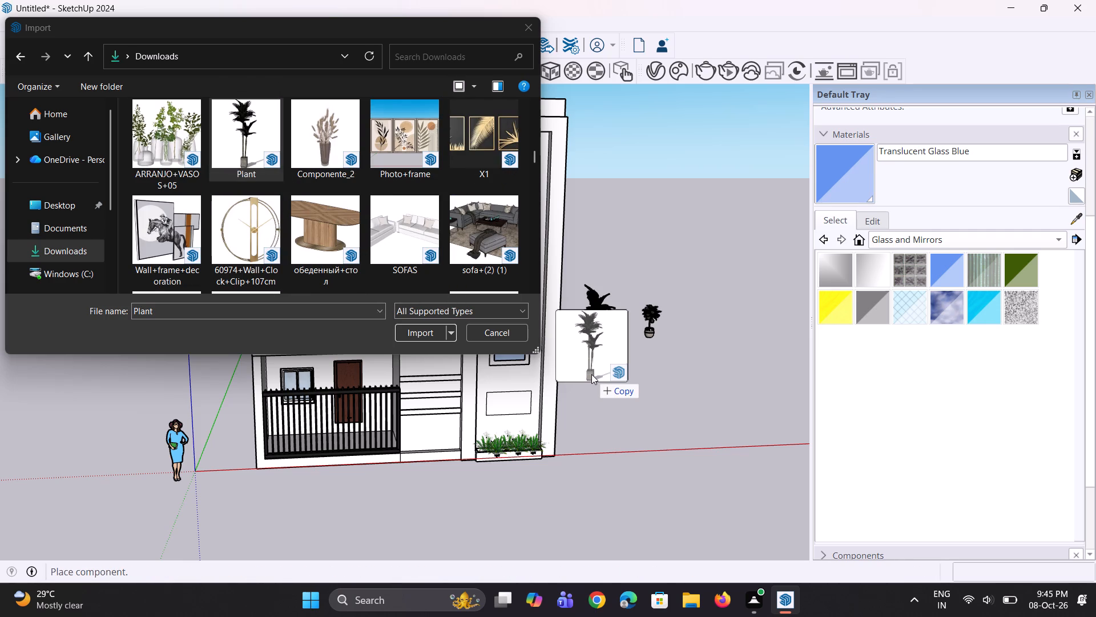
{"action": "left_click_drag", "start_coordinate": [591, 374], "coordinate": [633, 394]}
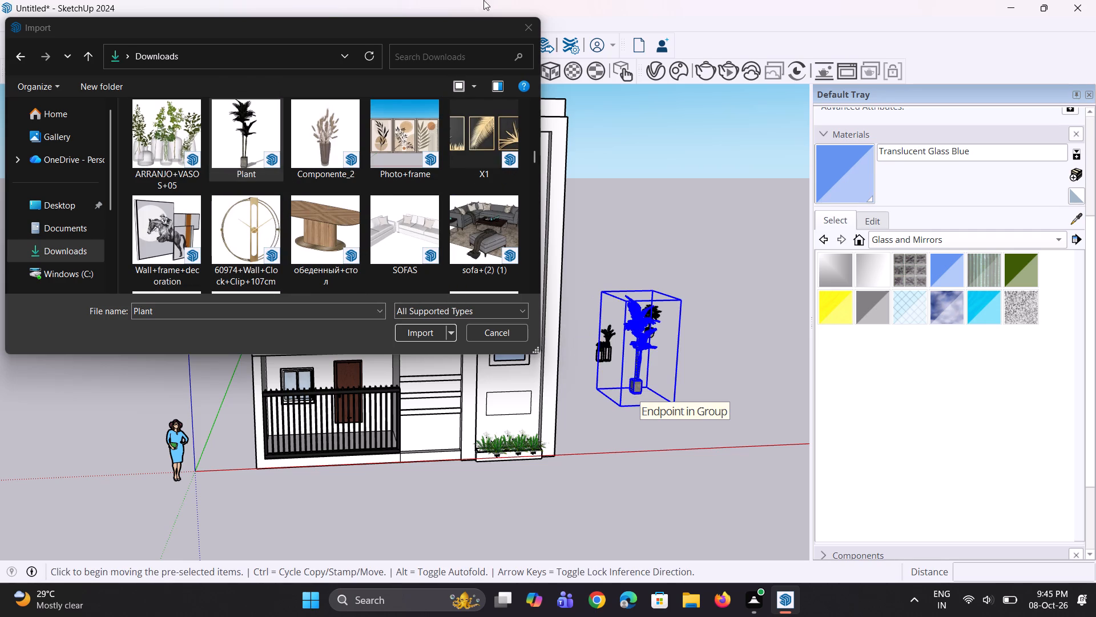
{"action": "left_click", "coordinate": [533, 31]}
Scale the newly imported tall plant down uniformly to about 0.58.
{"action": "scroll", "coordinate": [663, 342], "scroll_direction": "up", "scroll_amount": 3}
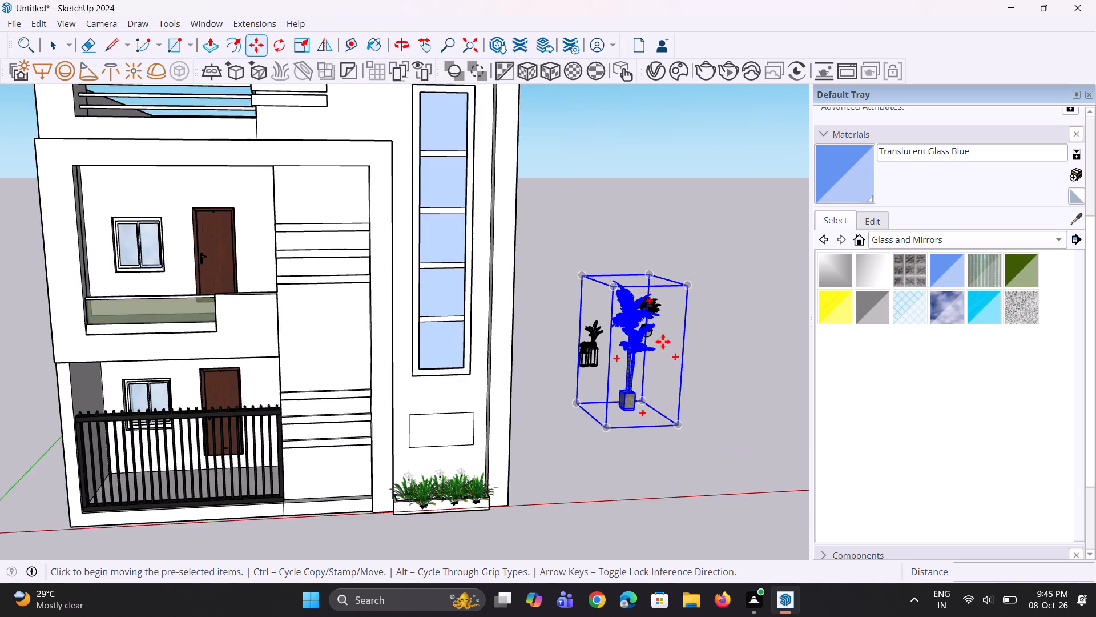
{"action": "scroll", "coordinate": [663, 342], "scroll_direction": "up", "scroll_amount": 2}
{"action": "middle_click_drag", "start_coordinate": [658, 351], "coordinate": [645, 355]}
{"action": "key", "text": "s"}
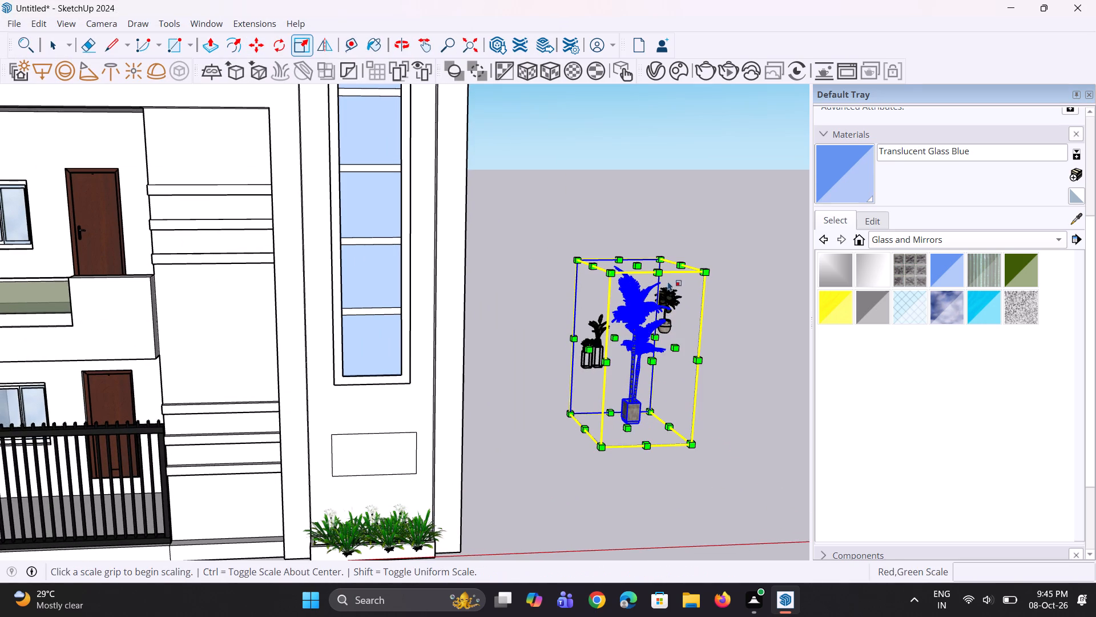
{"action": "left_click", "coordinate": [664, 257]}
{"action": "left_click", "coordinate": [658, 340]}
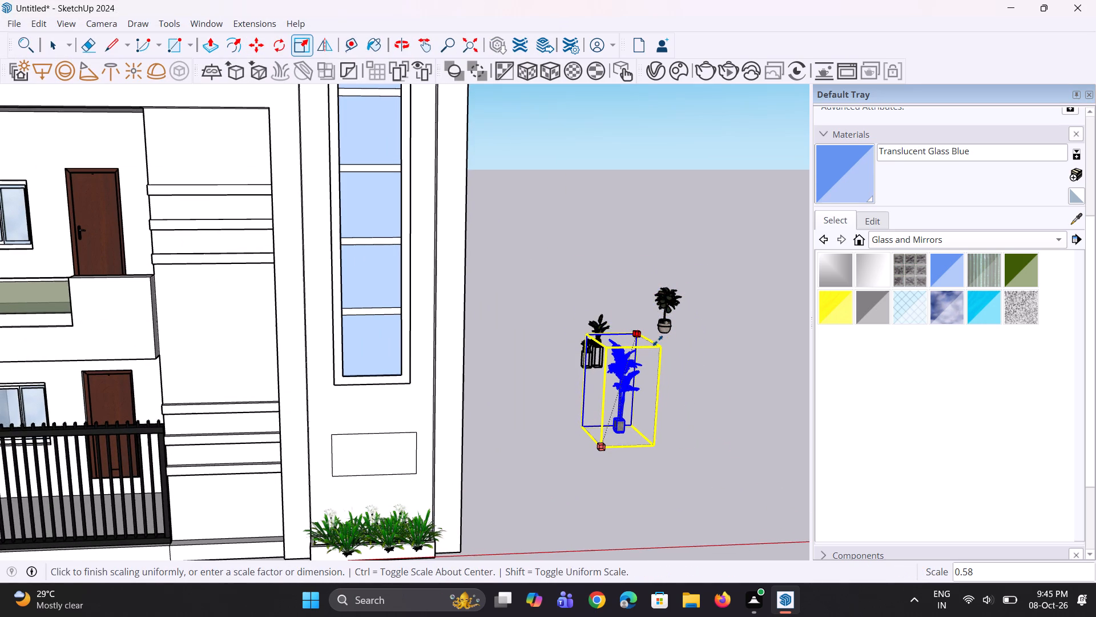
{"action": "key", "text": "space"}
{"action": "key", "text": "space"}
Explode the imported component holding the potted plants on black metal stands.
{"action": "scroll", "coordinate": [665, 322], "scroll_direction": "up", "scroll_amount": 4}
{"action": "middle_click_drag", "start_coordinate": [469, 326], "coordinate": [527, 413]}
{"action": "scroll", "coordinate": [560, 248], "scroll_direction": "up", "scroll_amount": 4}
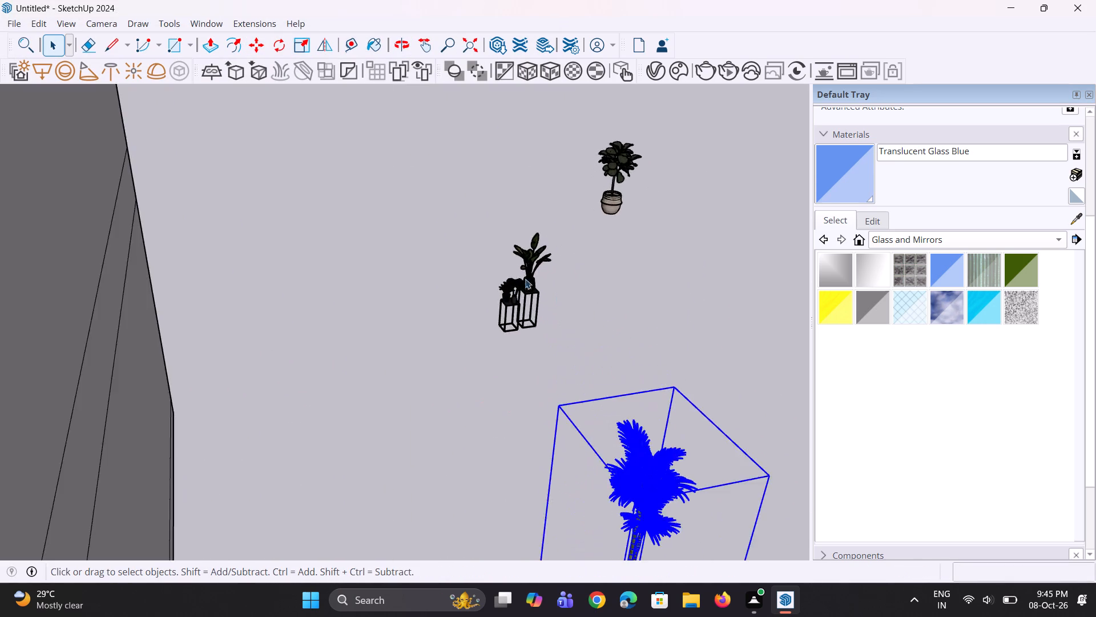
{"action": "scroll", "coordinate": [525, 279], "scroll_direction": "up", "scroll_amount": 5}
{"action": "middle_click_drag", "start_coordinate": [530, 295], "coordinate": [462, 249]}
{"action": "middle_click_drag", "start_coordinate": [460, 255], "coordinate": [438, 292]}
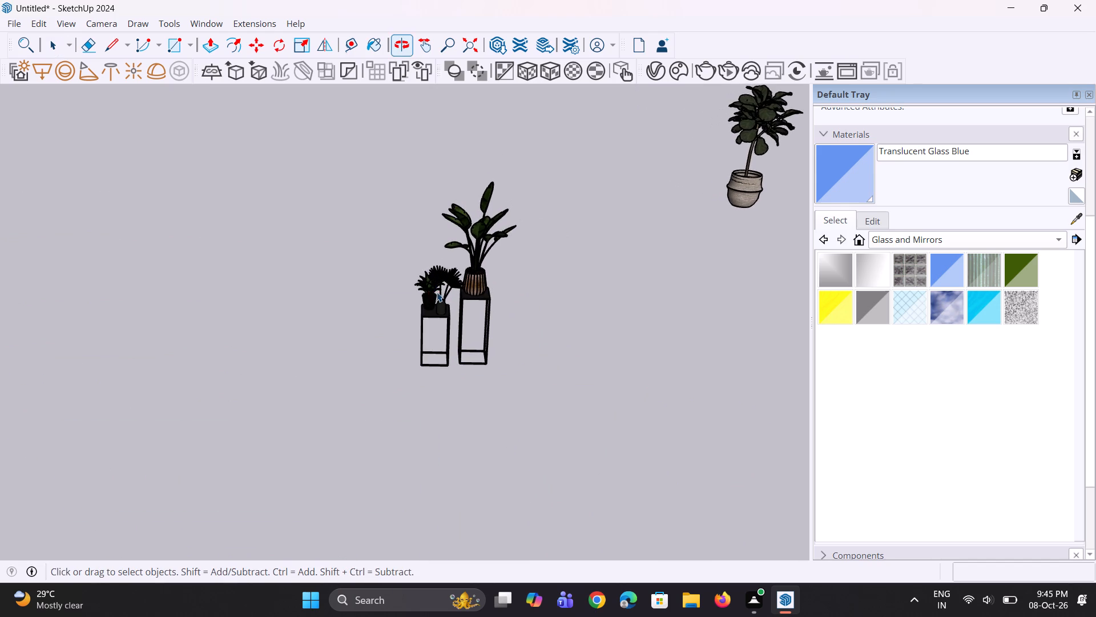
{"action": "scroll", "coordinate": [433, 291], "scroll_direction": "up", "scroll_amount": 4}
{"action": "left_click_drag", "start_coordinate": [355, 162], "coordinate": [574, 416]}
{"action": "left_click", "coordinate": [481, 267]}
{"action": "right_click", "coordinate": [485, 285]}
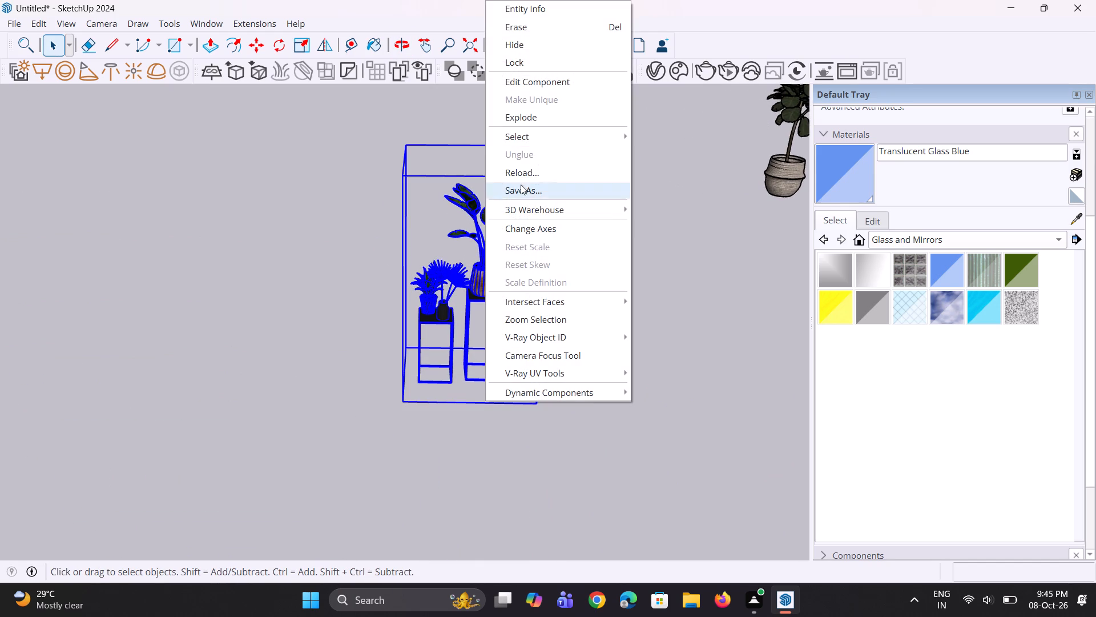
{"action": "left_click", "coordinate": [531, 117]}
{"action": "key", "text": "space"}
{"action": "left_click", "coordinate": [580, 330]}
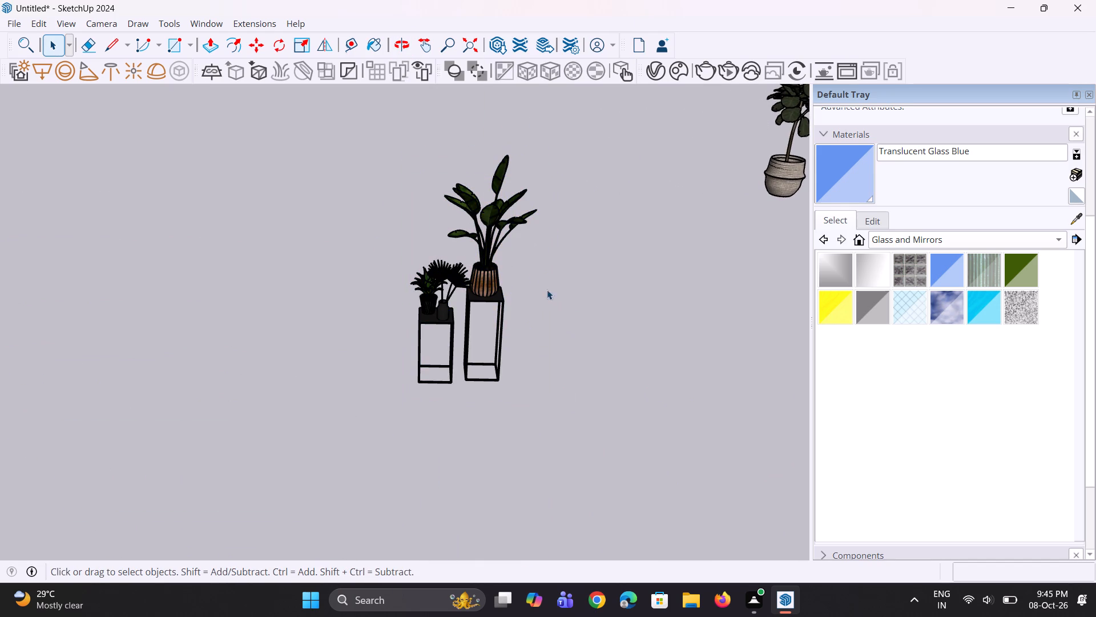
Explode the nested groups of the stand arrangement until each potted plant is separate from the others.
{"action": "left_click", "coordinate": [481, 275]}
{"action": "scroll", "coordinate": [485, 273], "scroll_direction": "up", "scroll_amount": 2}
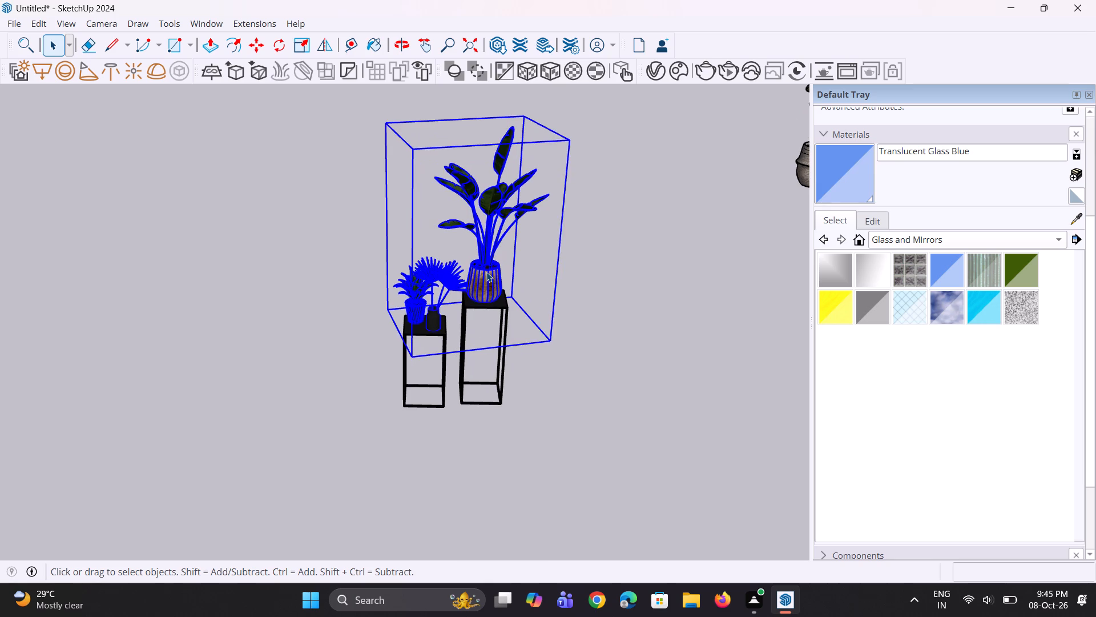
{"action": "right_click", "coordinate": [487, 272]}
{"action": "left_click", "coordinate": [573, 117]}
{"action": "key", "text": "space"}
{"action": "left_click", "coordinate": [602, 295]}
{"action": "left_click", "coordinate": [498, 295]}
{"action": "middle_click_drag", "start_coordinate": [497, 283], "coordinate": [457, 269]}
{"action": "scroll", "coordinate": [497, 281], "scroll_direction": "up", "scroll_amount": 1}
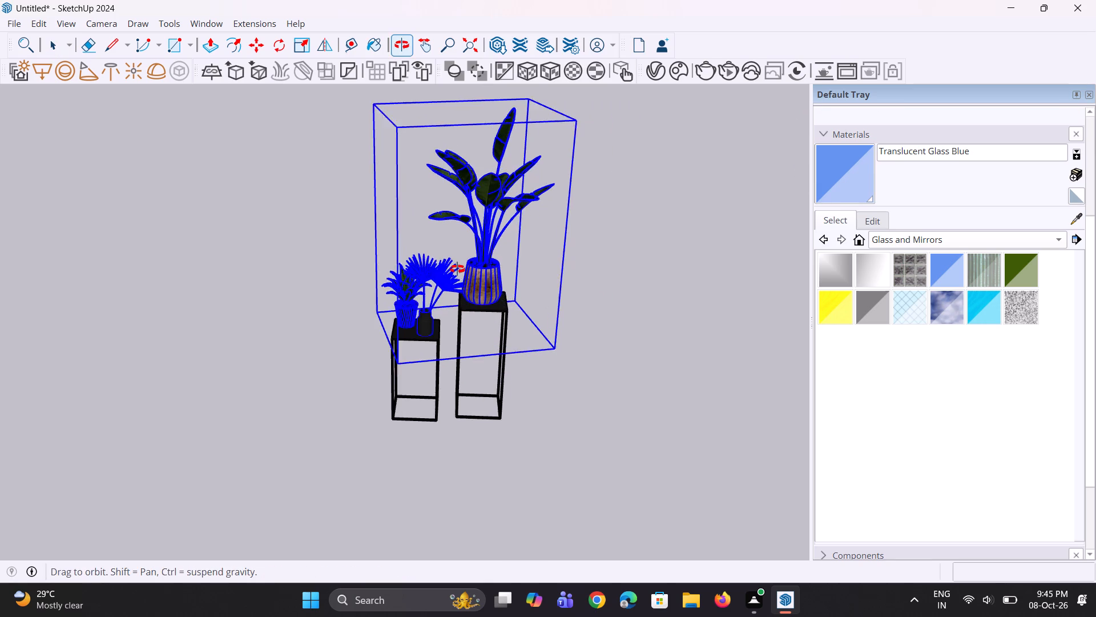
{"action": "middle_click_drag", "start_coordinate": [457, 269], "coordinate": [416, 266]}
{"action": "right_click", "coordinate": [481, 279]}
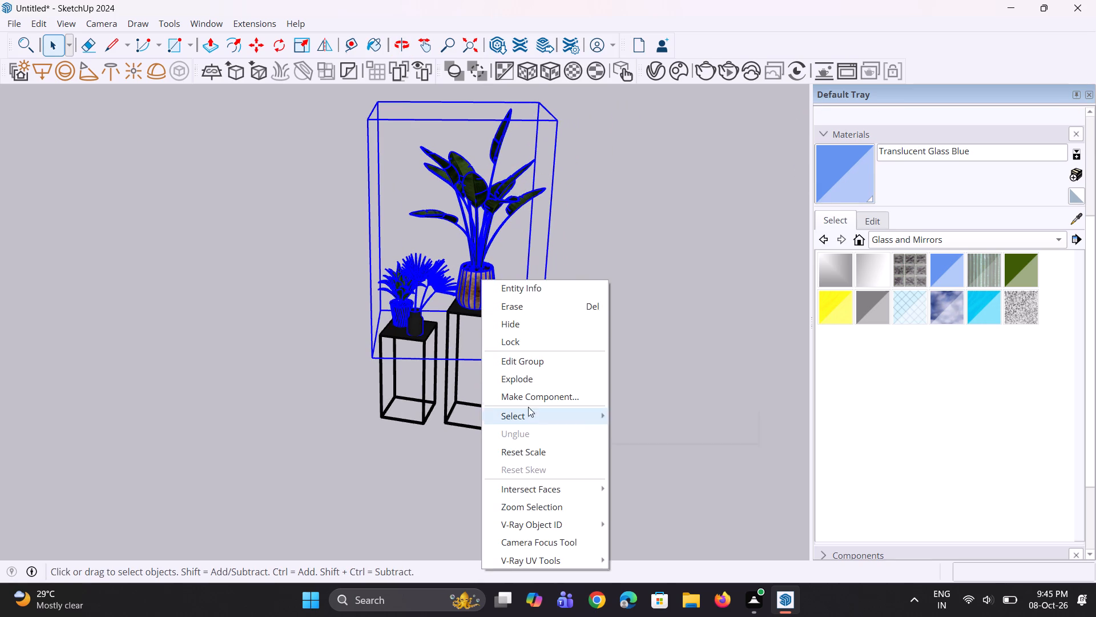
{"action": "left_click", "coordinate": [527, 378]}
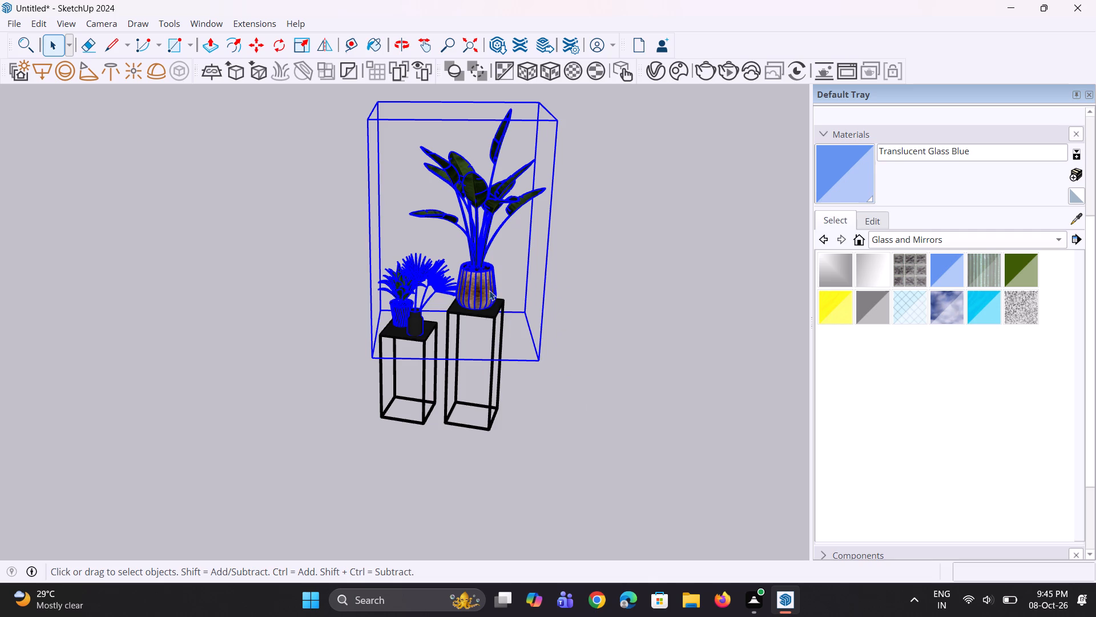
{"action": "right_click", "coordinate": [489, 290]}
{"action": "left_click", "coordinate": [534, 392]}
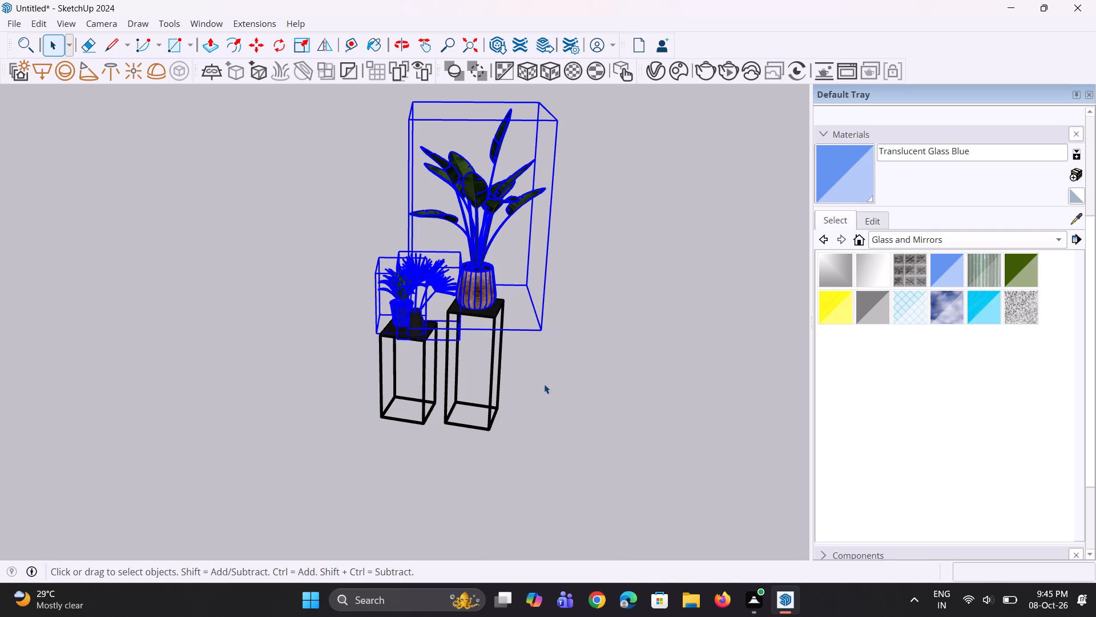
{"action": "key", "text": "space"}
{"action": "left_click", "coordinate": [553, 377]}
Copy the large potted plant from its stand to the outer end of the first-floor balcony, about 58' 6" away.
{"action": "left_click", "coordinate": [487, 294]}
{"action": "middle_click_drag", "start_coordinate": [525, 305], "coordinate": [505, 306]}
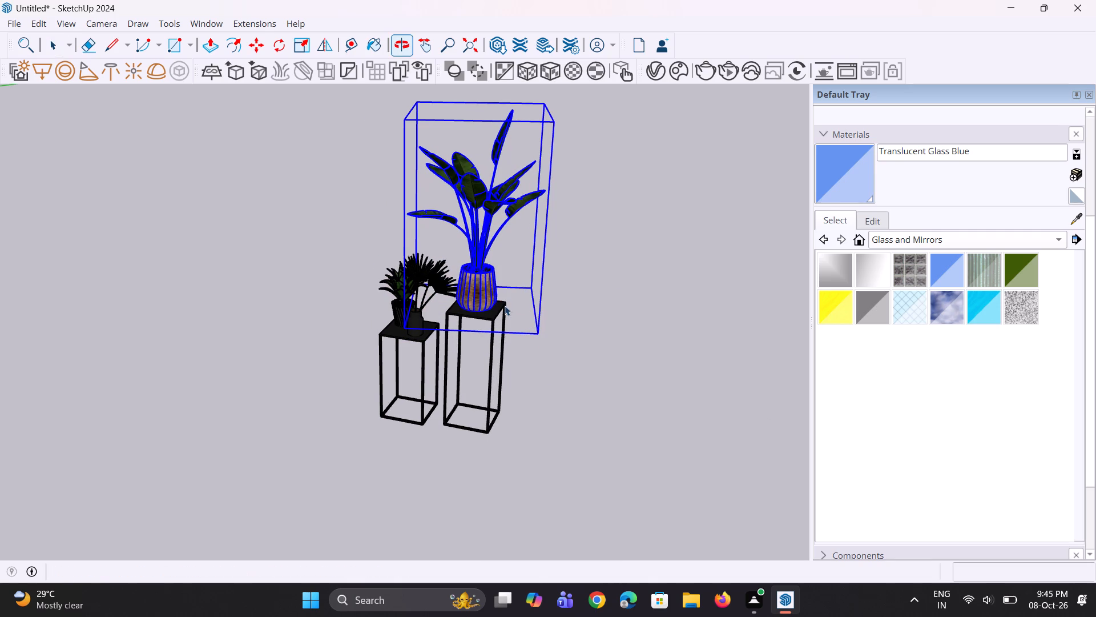
{"action": "key", "text": "m"}
{"action": "left_click", "coordinate": [536, 322]}
{"action": "scroll", "coordinate": [546, 329], "scroll_direction": "down", "scroll_amount": 5}
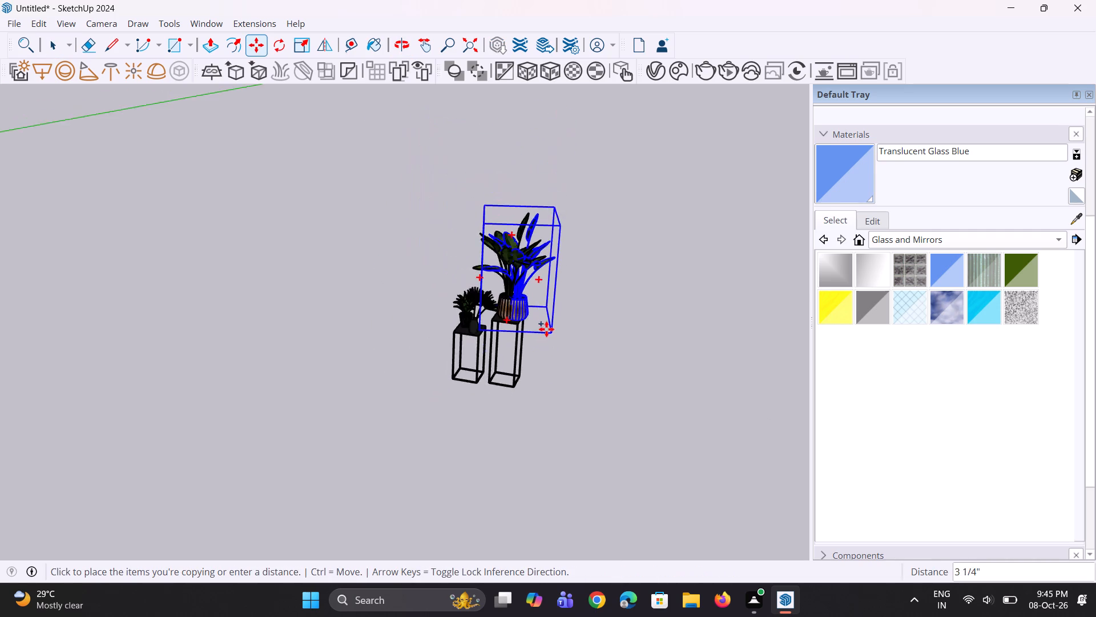
{"action": "scroll", "coordinate": [546, 329], "scroll_direction": "down", "scroll_amount": 20}
{"action": "scroll", "coordinate": [546, 329], "scroll_direction": "down", "scroll_amount": 3}
{"action": "scroll", "coordinate": [162, 286], "scroll_direction": "up", "scroll_amount": 2}
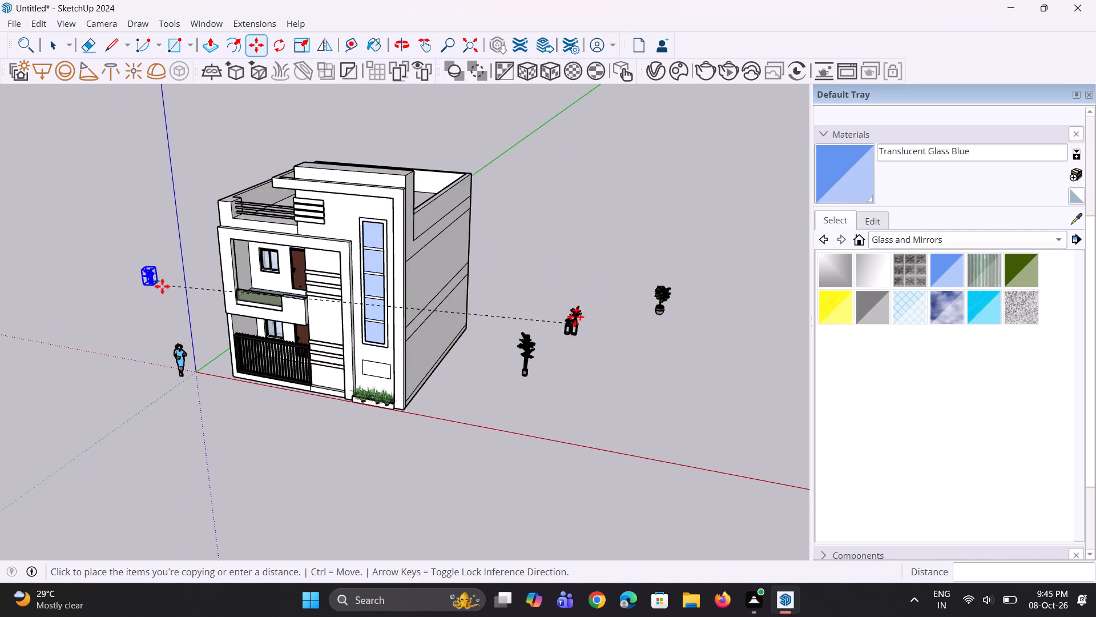
{"action": "scroll", "coordinate": [162, 286], "scroll_direction": "up", "scroll_amount": 10}
{"action": "middle_click_drag", "start_coordinate": [347, 307], "coordinate": [305, 371]}
{"action": "scroll", "coordinate": [243, 336], "scroll_direction": "up", "scroll_amount": 4}
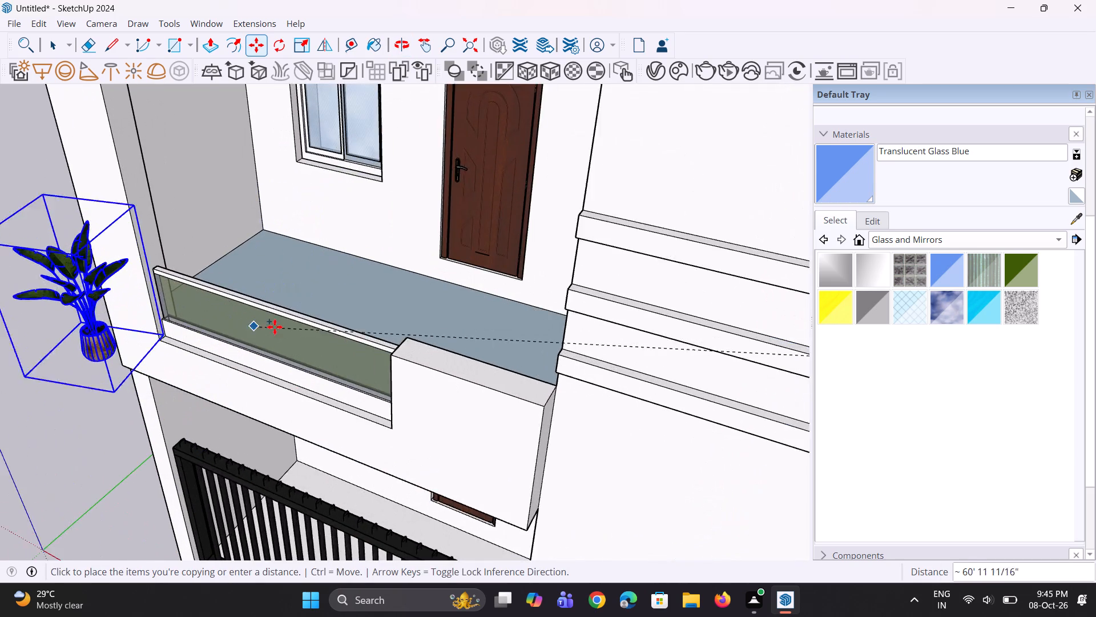
{"action": "scroll", "coordinate": [275, 327], "scroll_direction": "up", "scroll_amount": 2}
{"action": "left_click", "coordinate": [332, 298]}
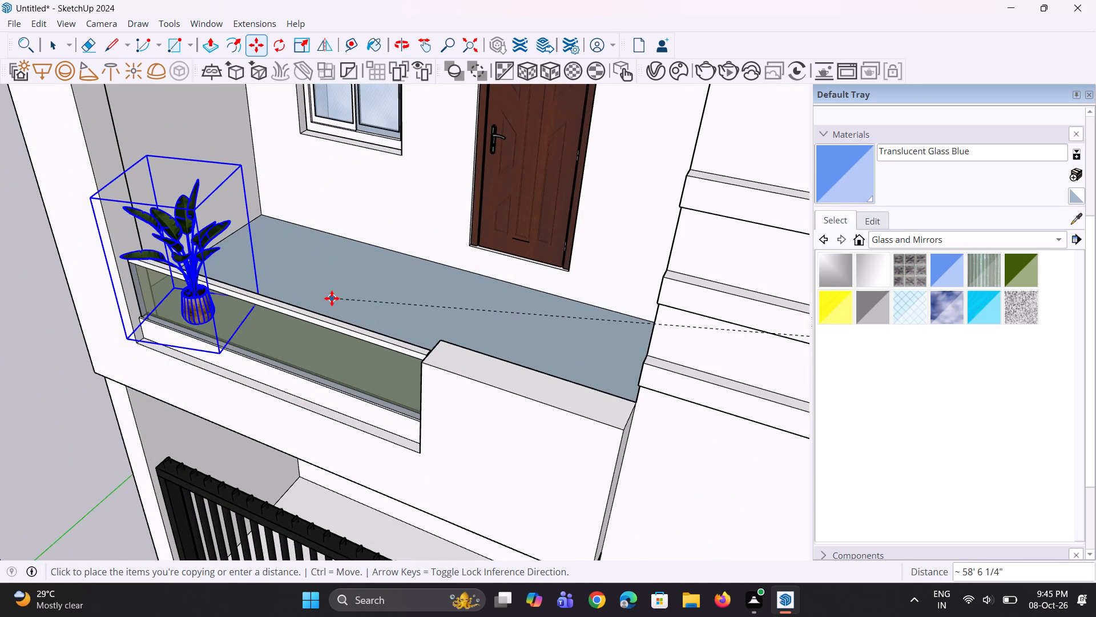
Move the copied plant about 3' 5" inward so it stands behind the balcony's glass railing.
{"action": "middle_click_drag", "start_coordinate": [328, 277], "coordinate": [250, 371]}
{"action": "scroll", "coordinate": [231, 315], "scroll_direction": "up", "scroll_amount": 4}
{"action": "left_click", "coordinate": [253, 304]}
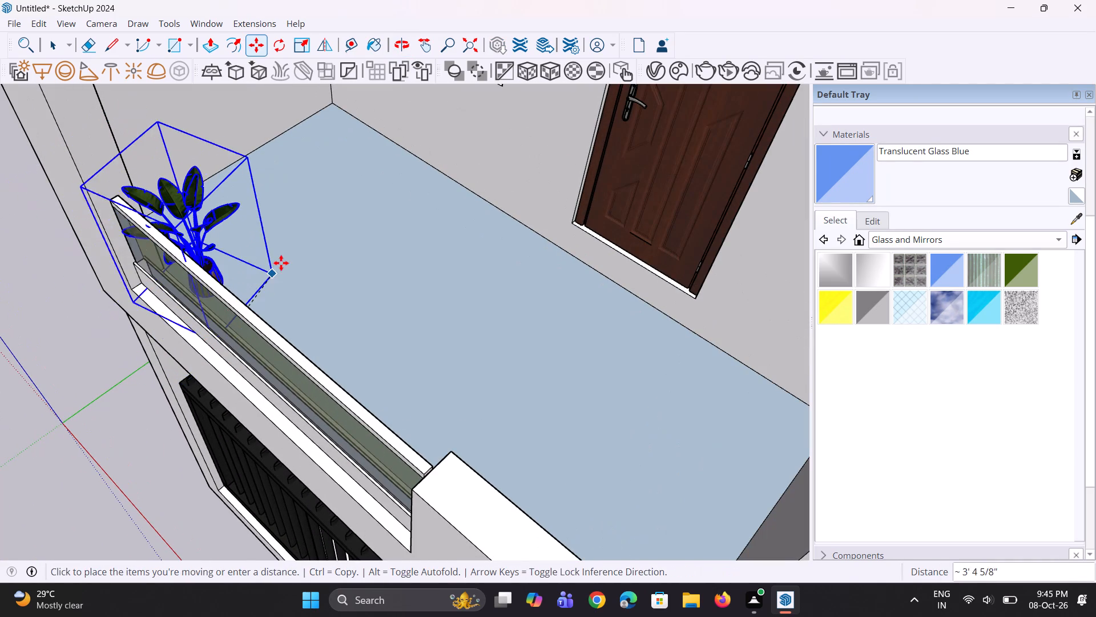
{"action": "left_click", "coordinate": [281, 261]}
Copy the balcony plant about 5' 8" along the glass railing toward the door side.
{"action": "middle_click_drag", "start_coordinate": [221, 320], "coordinate": [353, 144]}
{"action": "scroll", "coordinate": [268, 284], "scroll_direction": "up", "scroll_amount": 1}
{"action": "middle_click_drag", "start_coordinate": [233, 265], "coordinate": [323, 205]}
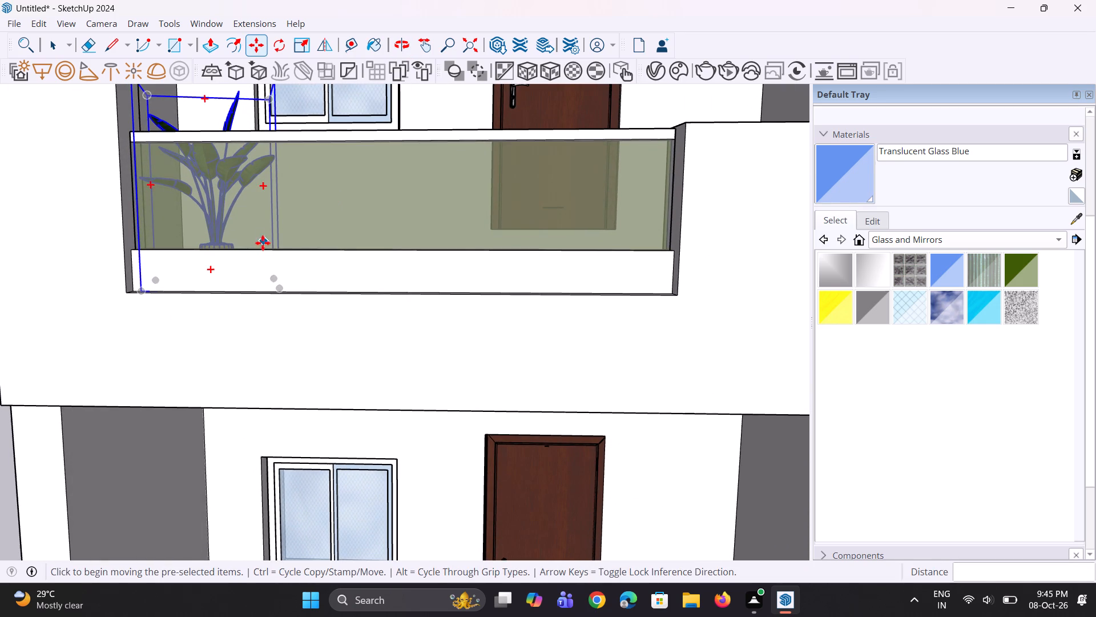
{"action": "middle_click_drag", "start_coordinate": [263, 273], "coordinate": [256, 277]}
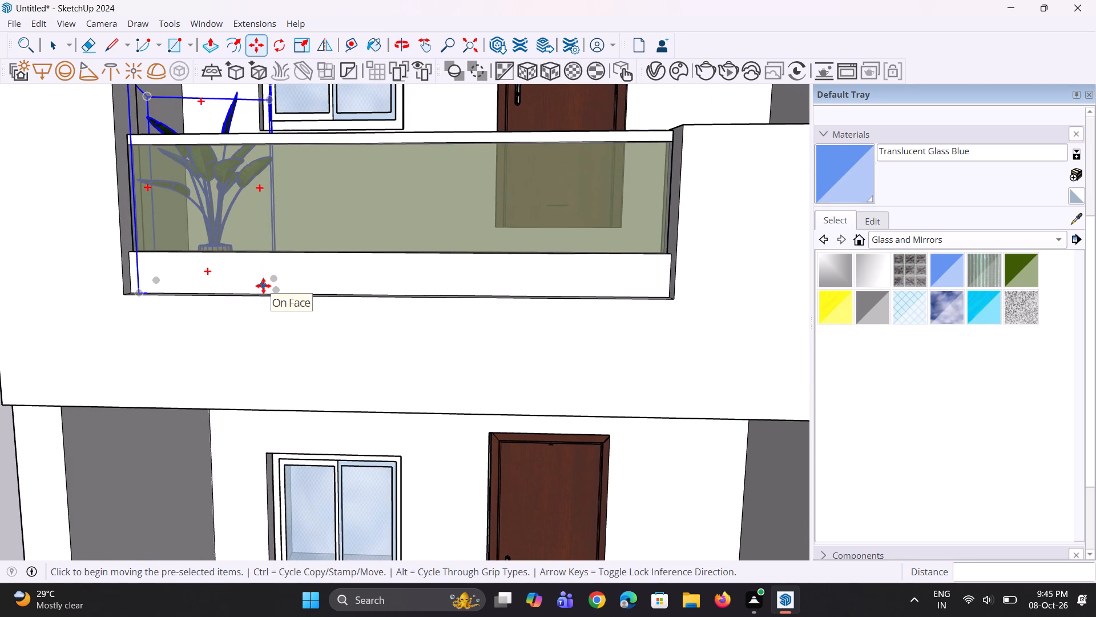
{"action": "key", "text": "m"}
{"action": "left_click", "coordinate": [272, 290]}
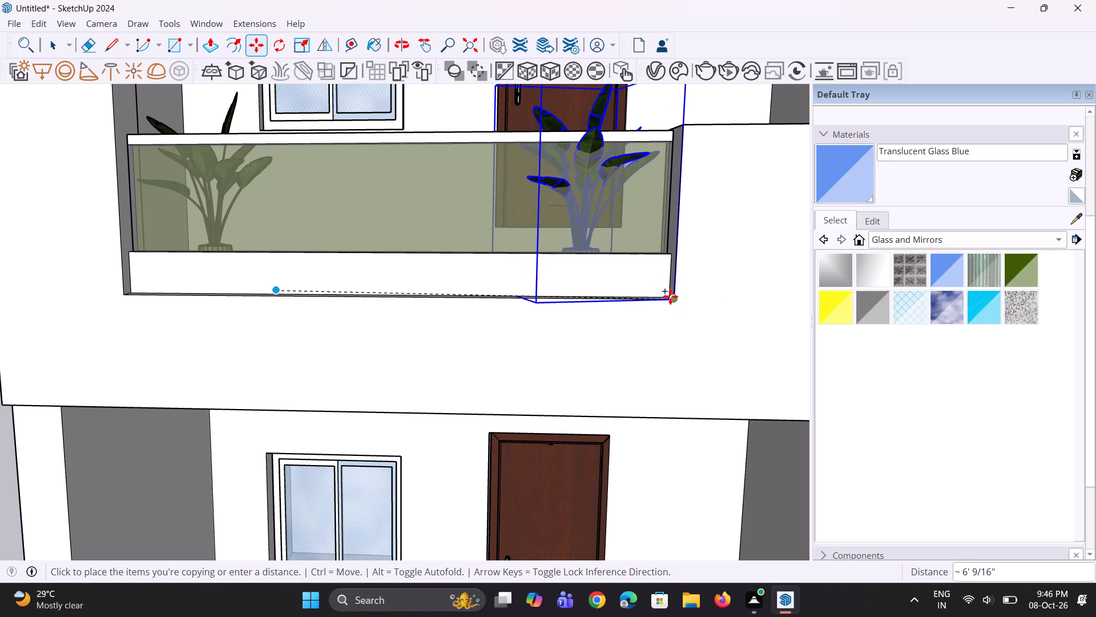
{"action": "left_click", "coordinate": [640, 293]}
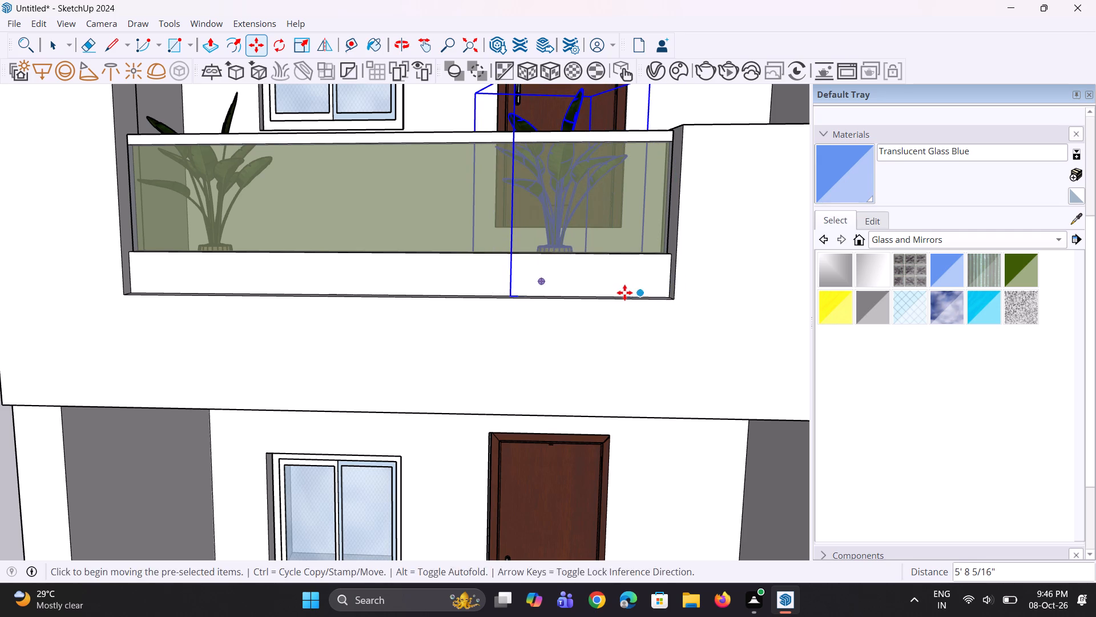
Shift the second balcony plant about 8 7/16" further toward the solid parapet end of the railing.
{"action": "middle_click_drag", "start_coordinate": [574, 299], "coordinate": [549, 342]}
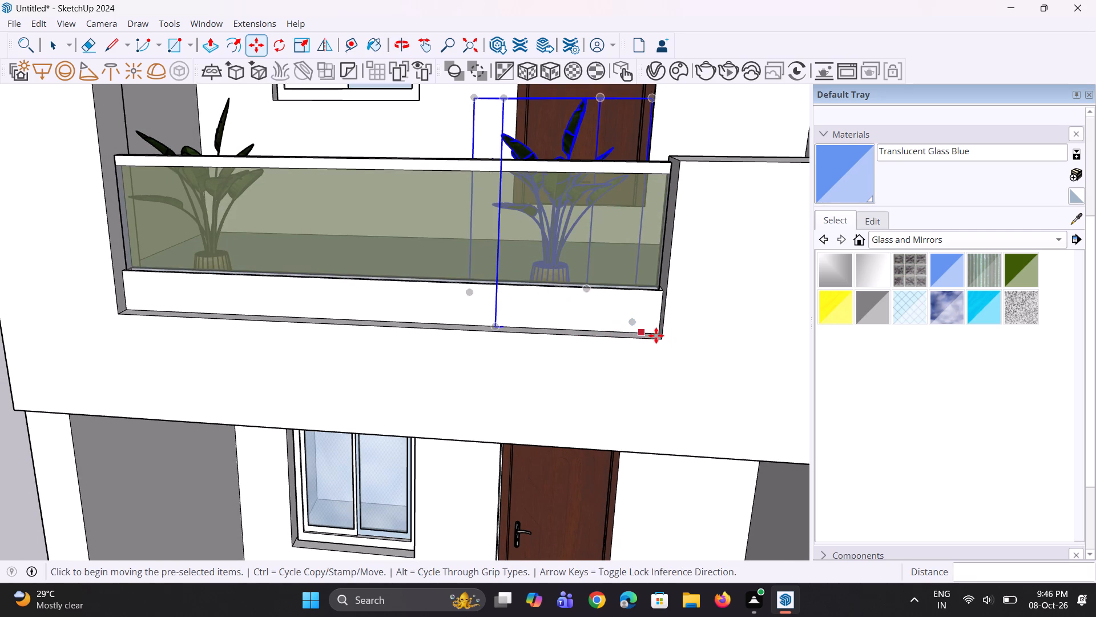
{"action": "left_click", "coordinate": [662, 338]}
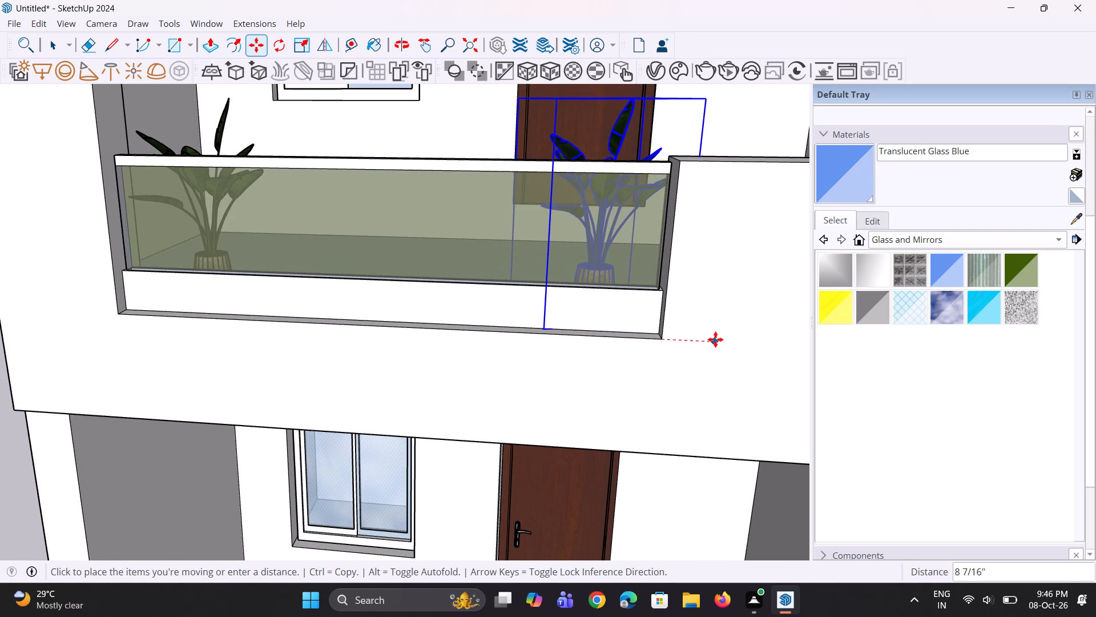
{"action": "left_click", "coordinate": [715, 339]}
{"action": "key", "text": "space"}
Examine the two balcony plants and the whole front elevation from several distances and angles.
{"action": "middle_click_drag", "start_coordinate": [597, 330], "coordinate": [573, 301]}
{"action": "scroll", "coordinate": [573, 301], "scroll_direction": "down", "scroll_amount": 5}
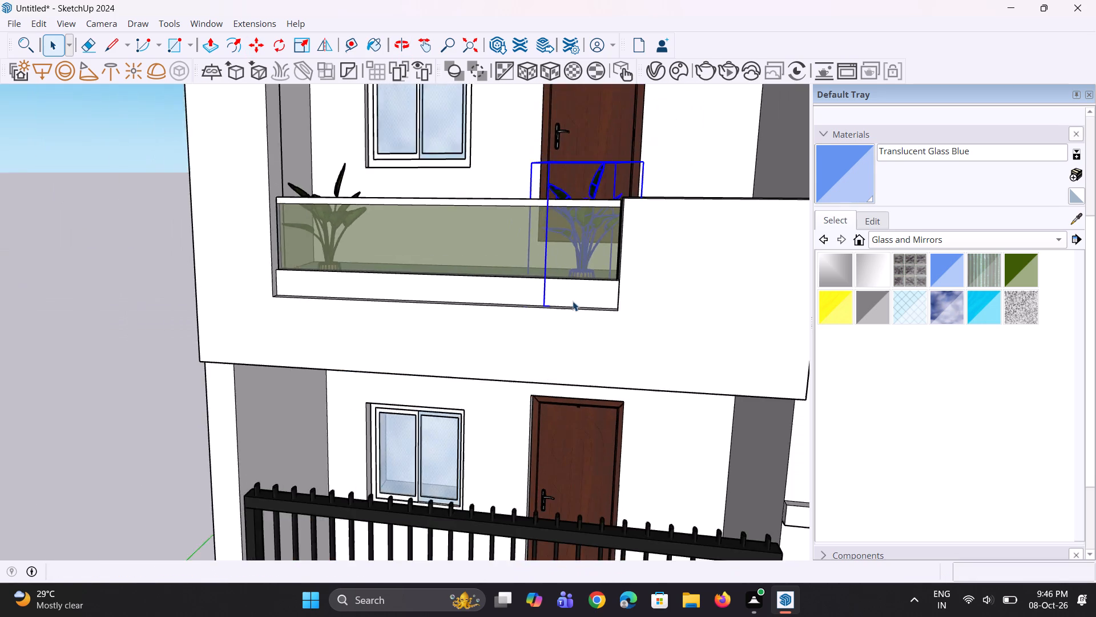
{"action": "scroll", "coordinate": [573, 301], "scroll_direction": "down", "scroll_amount": 6}
{"action": "middle_click_drag", "start_coordinate": [563, 310], "coordinate": [571, 324]}
{"action": "key", "text": "space"}
{"action": "key", "text": "space"}
{"action": "left_click", "coordinate": [132, 329]}
{"action": "scroll", "coordinate": [231, 310], "scroll_direction": "down", "scroll_amount": 5}
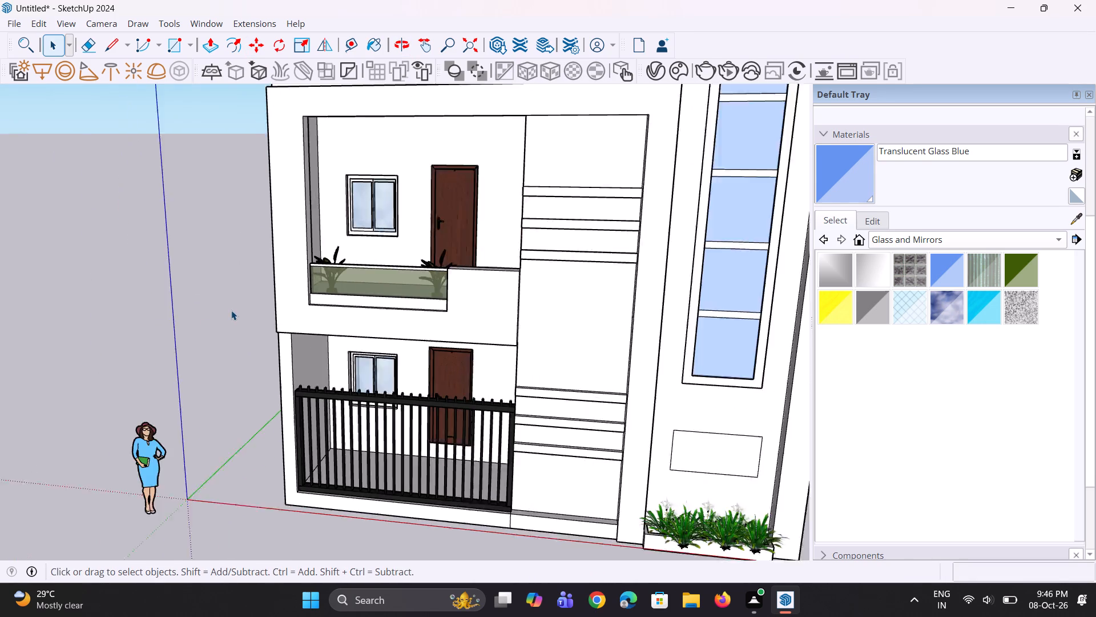
{"action": "middle_click_drag", "start_coordinate": [238, 311], "coordinate": [247, 295]}
{"action": "scroll", "coordinate": [247, 296], "scroll_direction": "up", "scroll_amount": 1}
{"action": "scroll", "coordinate": [250, 289], "scroll_direction": "down", "scroll_amount": 9}
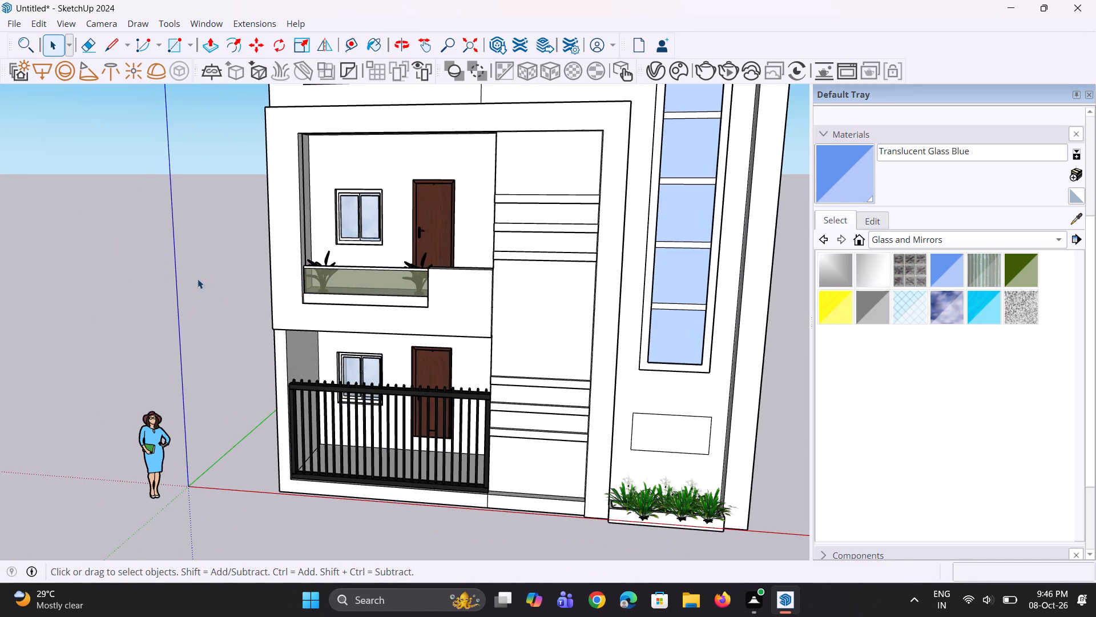
{"action": "scroll", "coordinate": [195, 284], "scroll_direction": "down", "scroll_amount": 4}
{"action": "middle_click_drag", "start_coordinate": [196, 325], "coordinate": [226, 337]}
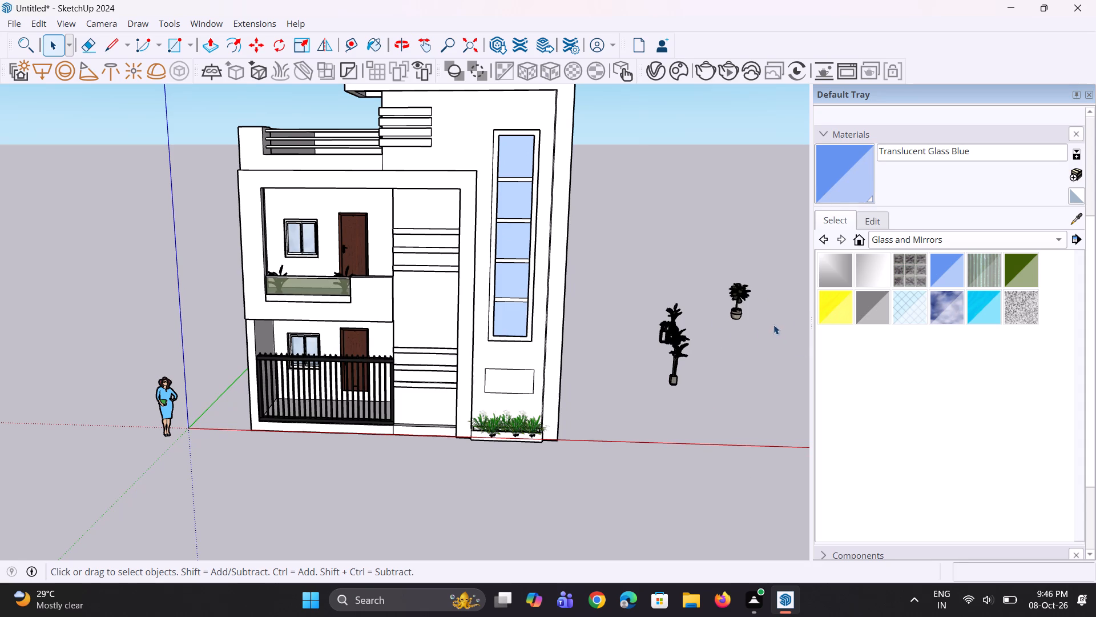
Move the leafy round-pot plant from beside the house to the recessed strip next to the gate, shifting it about 3' inward.
{"action": "left_click", "coordinate": [735, 311]}
{"action": "scroll", "coordinate": [735, 313], "scroll_direction": "up", "scroll_amount": 2}
{"action": "key", "text": "m"}
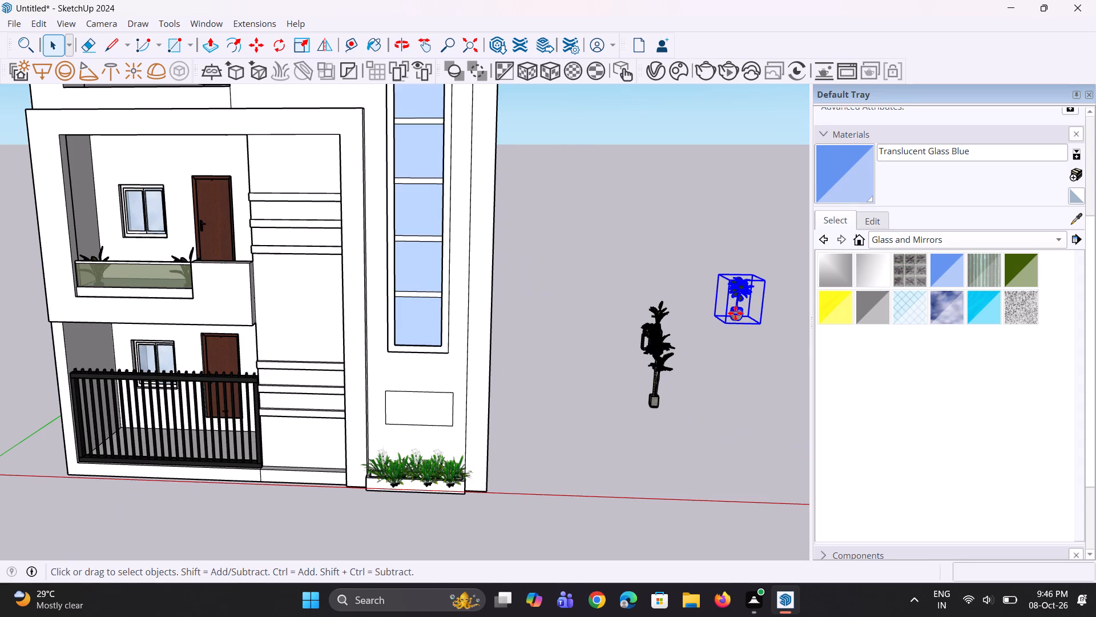
{"action": "left_click", "coordinate": [735, 313]}
{"action": "scroll", "coordinate": [296, 488], "scroll_direction": "up", "scroll_amount": 3}
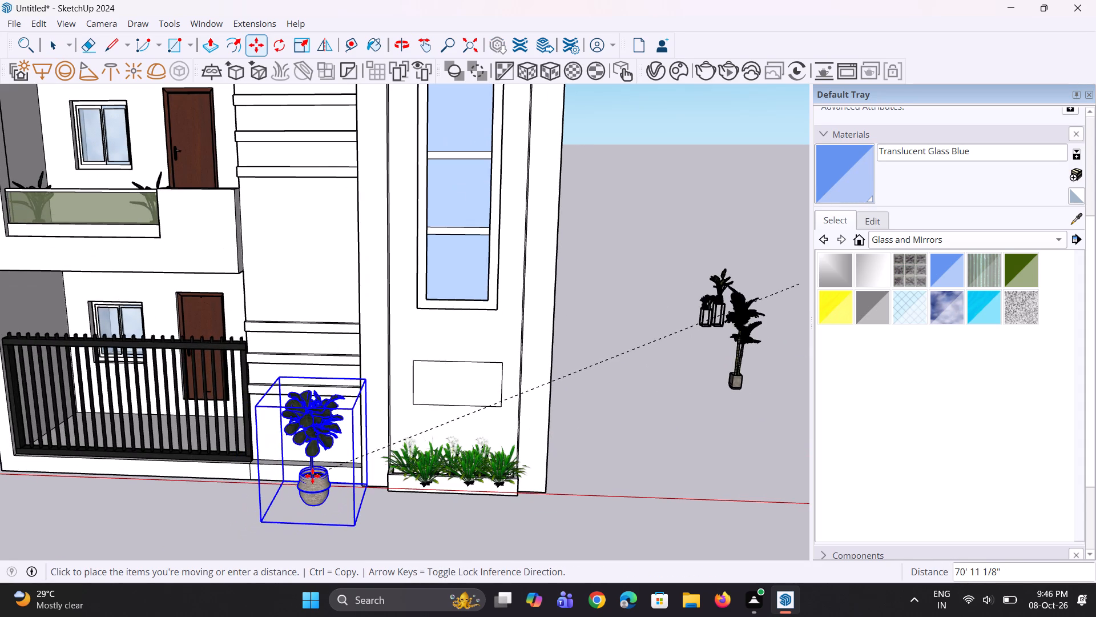
{"action": "left_click", "coordinate": [321, 474]}
{"action": "middle_click_drag", "start_coordinate": [318, 474], "coordinate": [546, 447]}
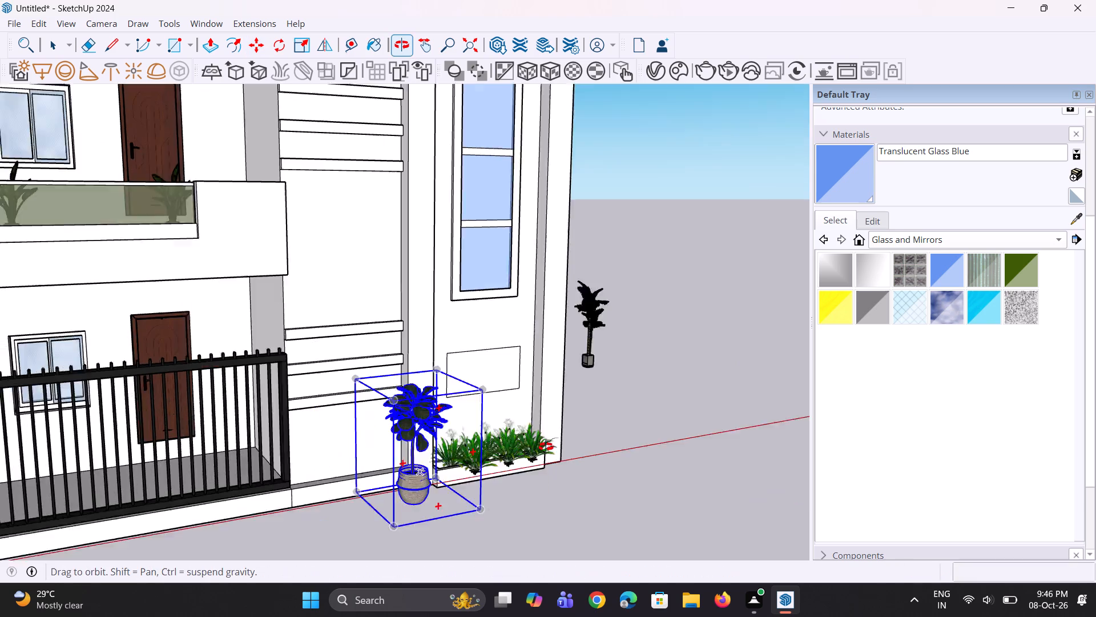
{"action": "middle_click_drag", "start_coordinate": [546, 447], "coordinate": [647, 444]}
{"action": "left_click", "coordinate": [526, 508]}
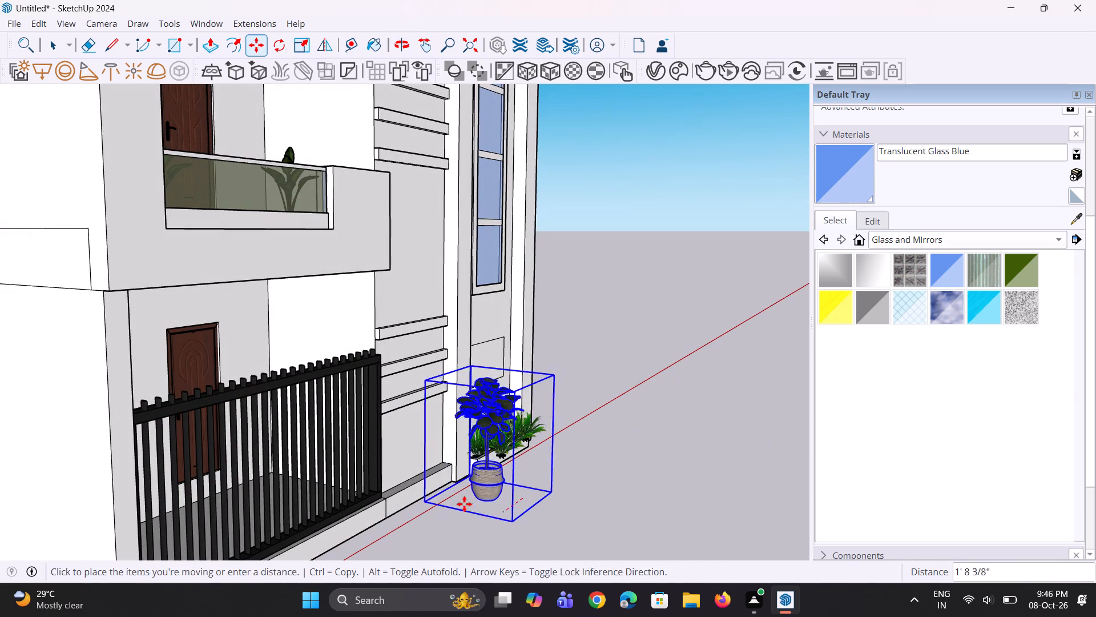
{"action": "left_click", "coordinate": [459, 502]}
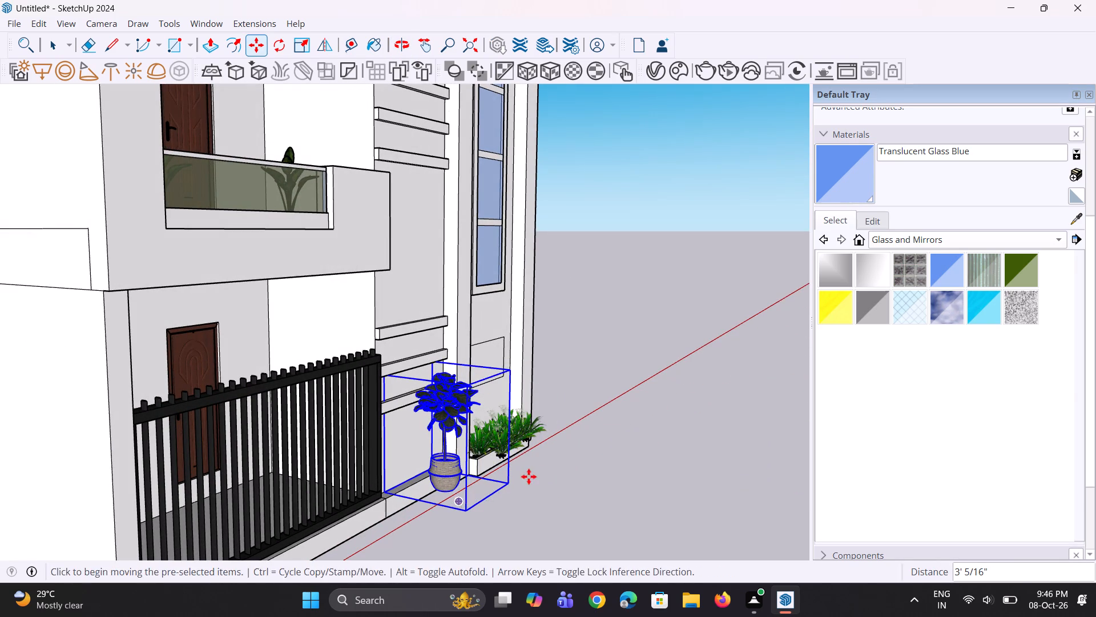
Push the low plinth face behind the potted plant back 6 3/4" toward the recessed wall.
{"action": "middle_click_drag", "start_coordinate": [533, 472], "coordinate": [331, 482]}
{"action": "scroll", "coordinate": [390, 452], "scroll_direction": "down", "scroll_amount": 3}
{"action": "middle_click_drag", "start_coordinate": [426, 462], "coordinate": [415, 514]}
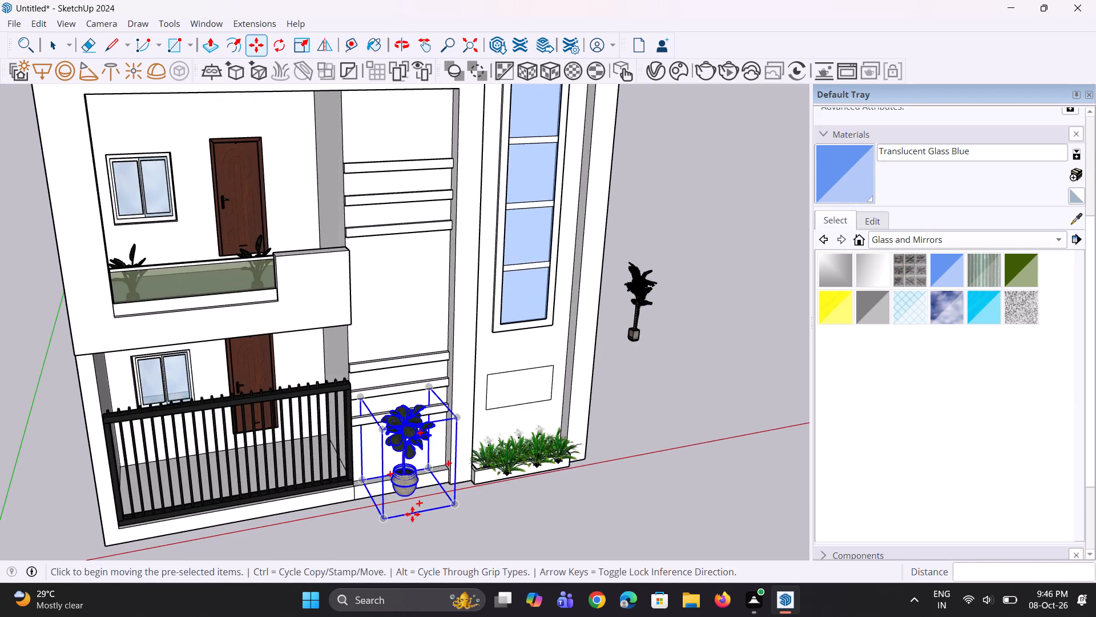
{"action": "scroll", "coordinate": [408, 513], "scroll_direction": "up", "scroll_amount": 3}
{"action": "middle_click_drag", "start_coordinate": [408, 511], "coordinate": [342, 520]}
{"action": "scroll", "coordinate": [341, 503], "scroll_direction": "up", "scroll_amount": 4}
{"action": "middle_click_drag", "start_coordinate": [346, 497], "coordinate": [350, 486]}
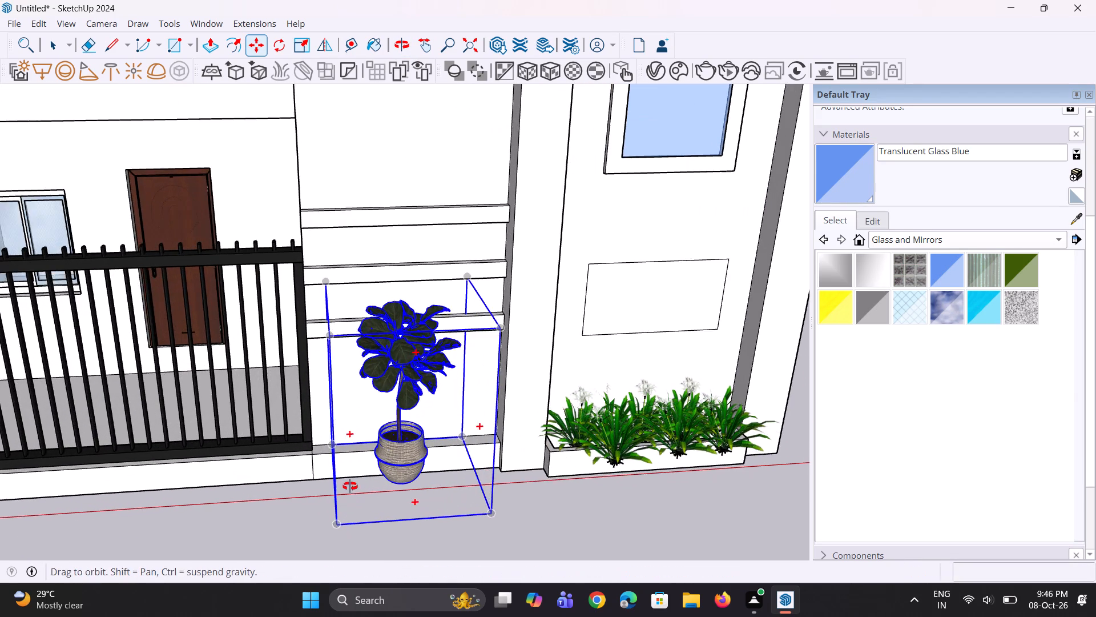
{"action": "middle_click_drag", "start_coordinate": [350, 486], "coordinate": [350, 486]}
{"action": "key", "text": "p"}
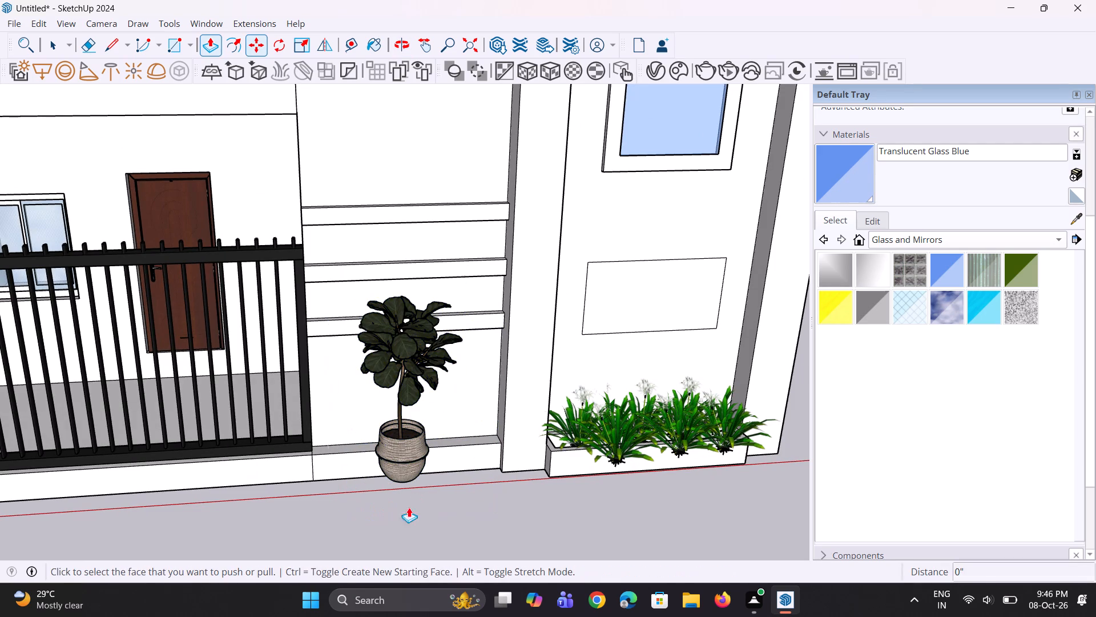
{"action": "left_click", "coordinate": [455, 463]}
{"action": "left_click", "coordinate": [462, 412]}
Nudge the round-pot plant closer to the recessed wall and shift it about 1' toward the gate.
{"action": "middle_click_drag", "start_coordinate": [449, 474], "coordinate": [440, 494]}
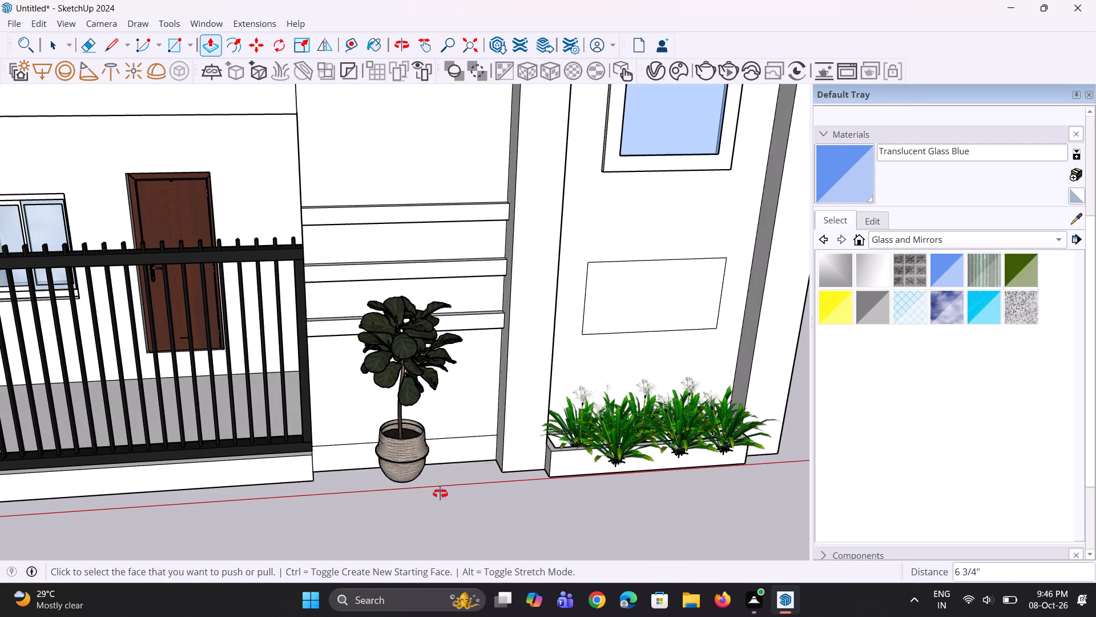
{"action": "middle_click_drag", "start_coordinate": [440, 494], "coordinate": [321, 538]}
{"action": "scroll", "coordinate": [330, 491], "scroll_direction": "up", "scroll_amount": 3}
{"action": "key", "text": "m"}
{"action": "left_click", "coordinate": [361, 462]}
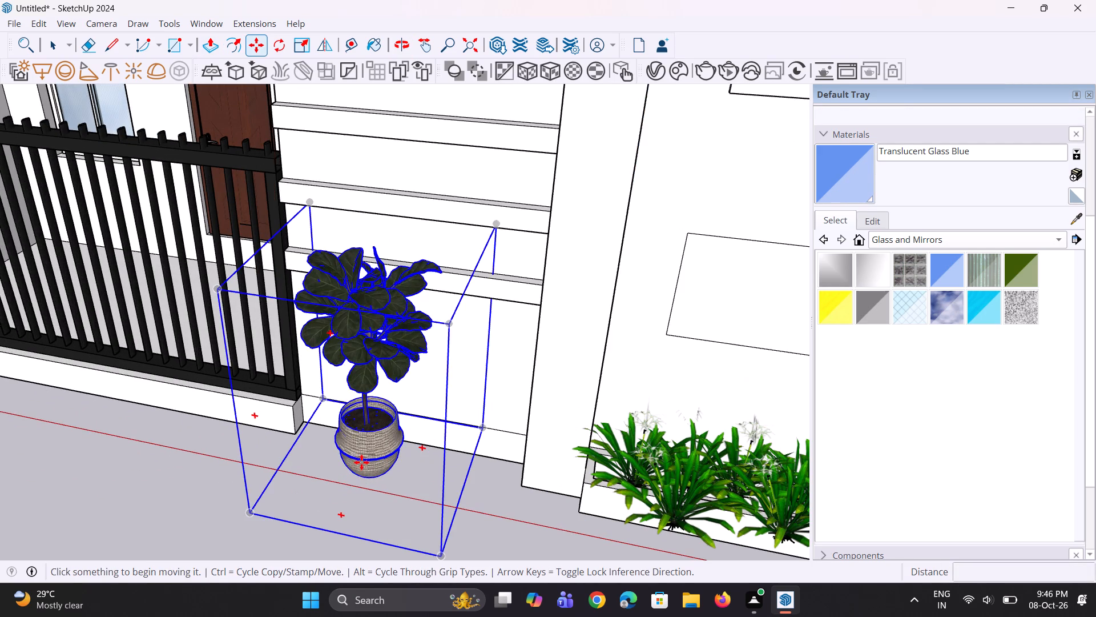
{"action": "left_click", "coordinate": [373, 449]}
{"action": "middle_click_drag", "start_coordinate": [385, 461], "coordinate": [428, 459]}
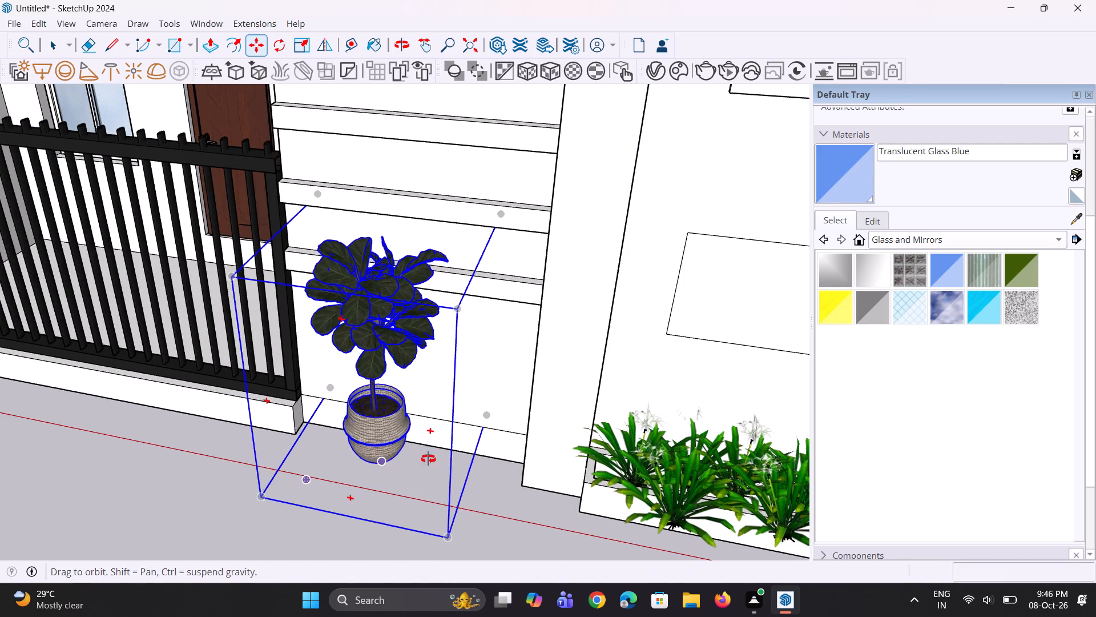
{"action": "middle_click_drag", "start_coordinate": [428, 459], "coordinate": [444, 456]}
{"action": "scroll", "coordinate": [392, 449], "scroll_direction": "down", "scroll_amount": 4}
{"action": "middle_click_drag", "start_coordinate": [392, 452], "coordinate": [425, 421]}
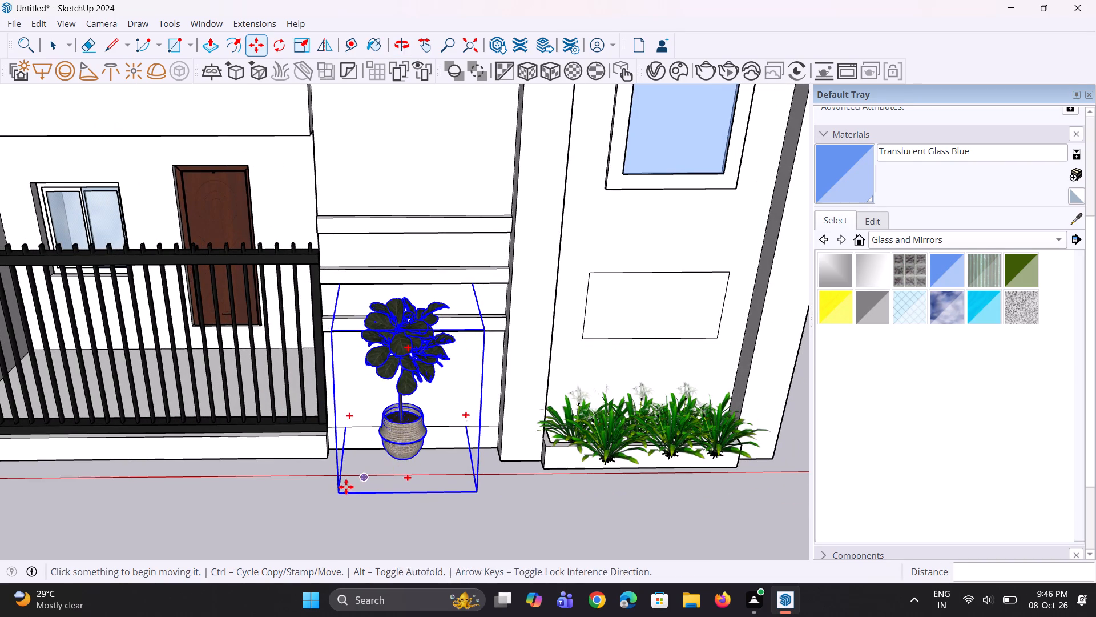
{"action": "left_click", "coordinate": [343, 488]}
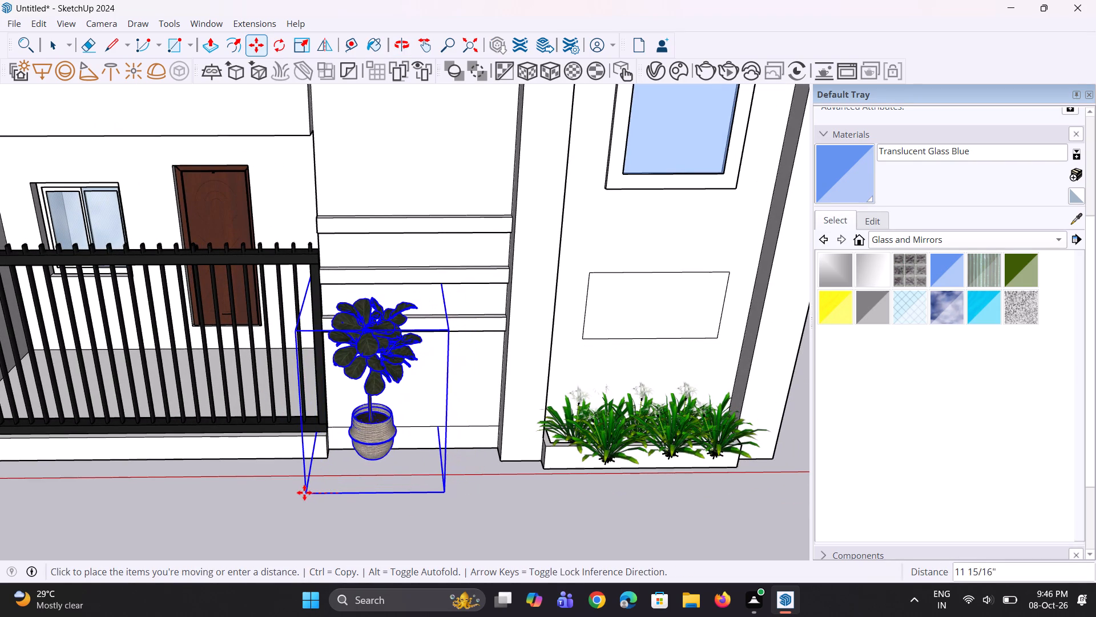
{"action": "left_click", "coordinate": [300, 491]}
Move the tall palm in the square pot about 31' to stand beside the round-pot plant.
{"action": "scroll", "coordinate": [332, 486], "scroll_direction": "down", "scroll_amount": 8}
{"action": "middle_click_drag", "start_coordinate": [342, 475], "coordinate": [354, 437]}
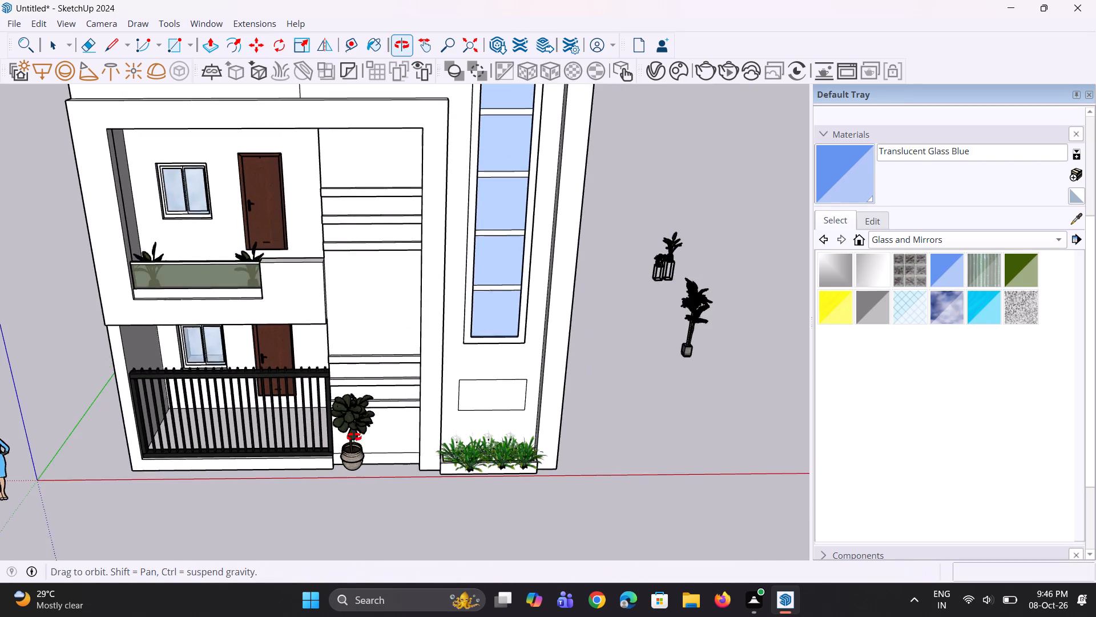
{"action": "middle_click_drag", "start_coordinate": [354, 437], "coordinate": [354, 436]}
{"action": "key", "text": "space"}
{"action": "left_click", "coordinate": [679, 362]}
{"action": "scroll", "coordinate": [679, 364], "scroll_direction": "up", "scroll_amount": 2}
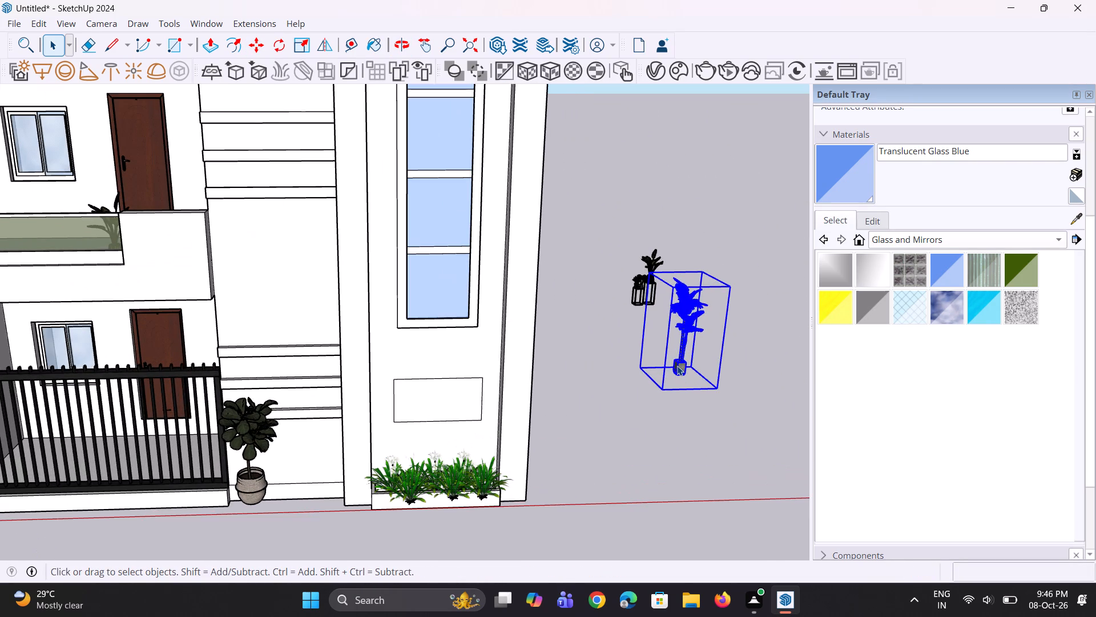
{"action": "key", "text": "m"}
{"action": "left_click_drag", "start_coordinate": [675, 367], "coordinate": [672, 377]}
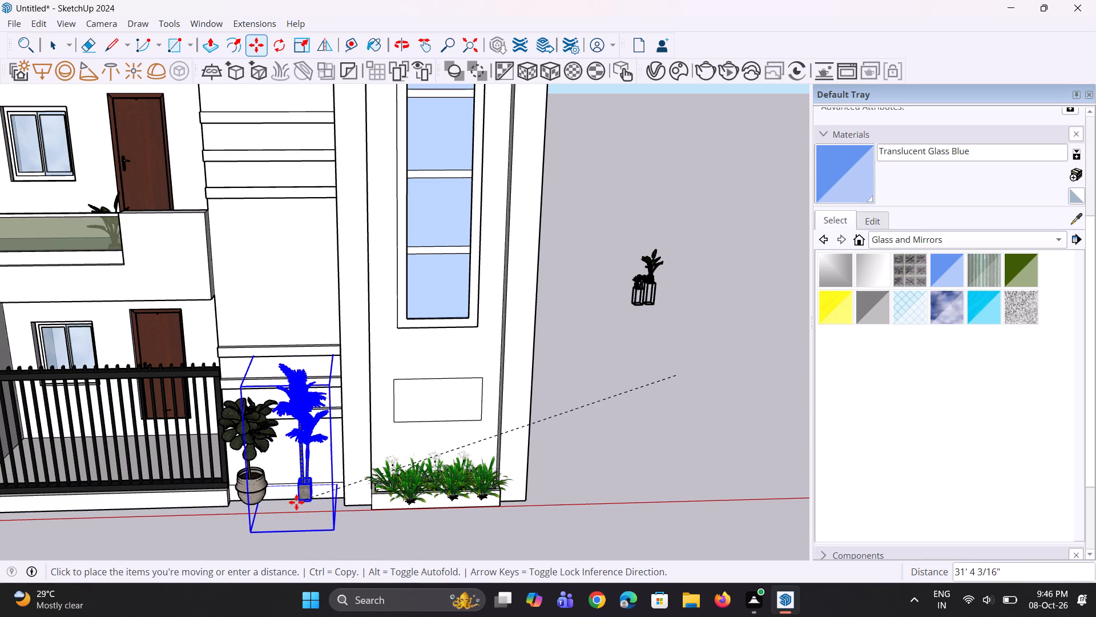
{"action": "left_click", "coordinate": [284, 502]}
Shift the tall palm about 4 5/8" to adjust its position in front of the recessed wall.
{"action": "middle_click_drag", "start_coordinate": [324, 505], "coordinate": [364, 474]}
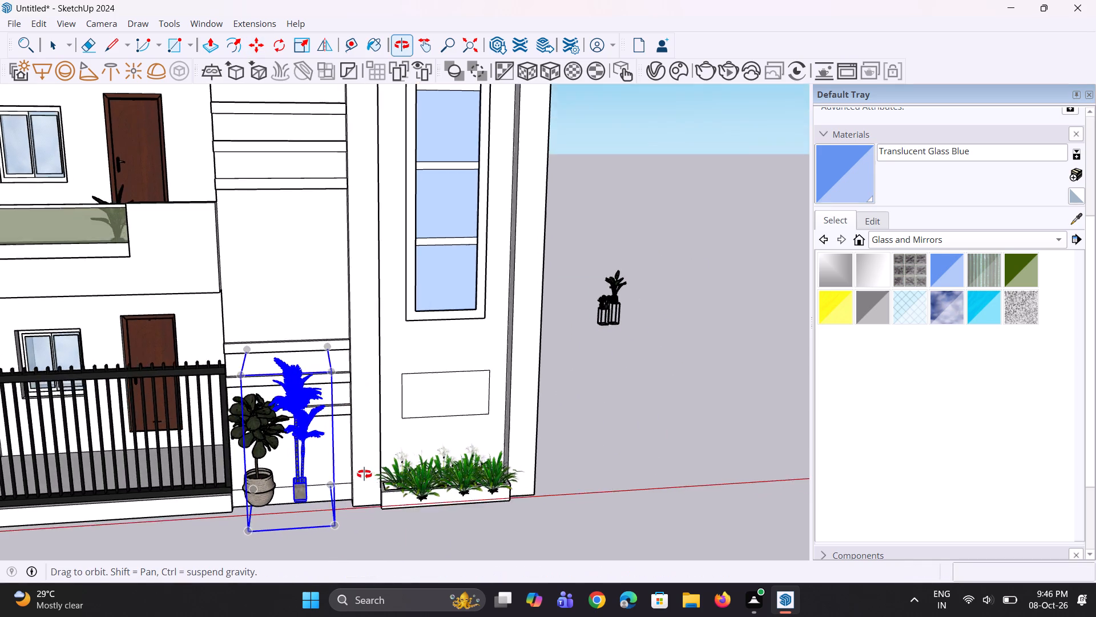
{"action": "middle_click_drag", "start_coordinate": [364, 474], "coordinate": [90, 504]}
{"action": "scroll", "coordinate": [119, 486], "scroll_direction": "up", "scroll_amount": 6}
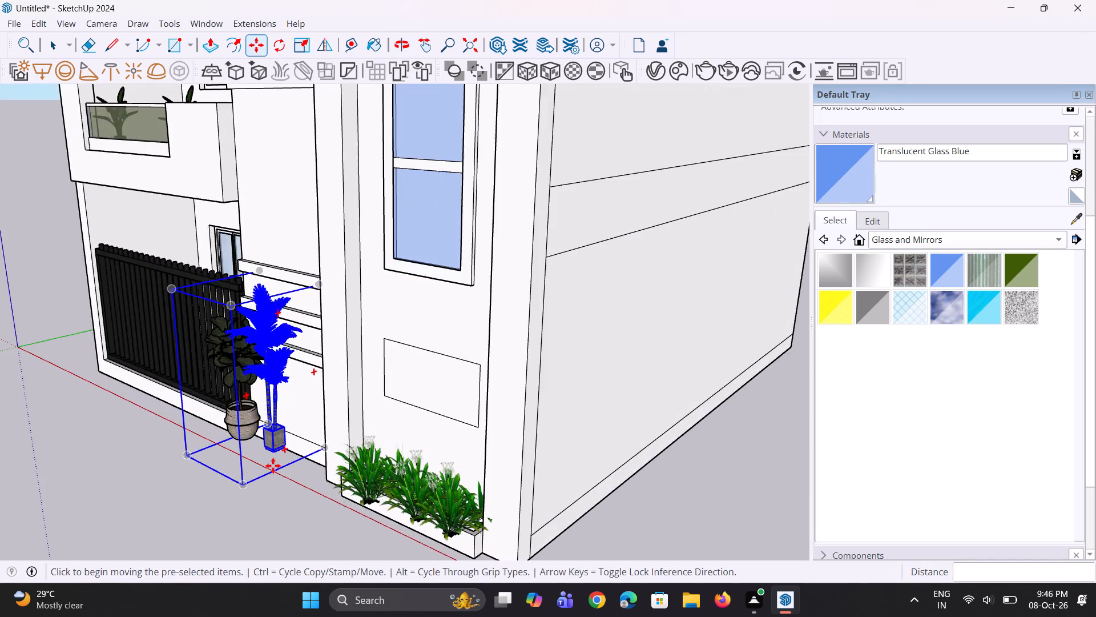
{"action": "scroll", "coordinate": [273, 466], "scroll_direction": "up", "scroll_amount": 2}
{"action": "left_click", "coordinate": [281, 444]}
{"action": "left_click", "coordinate": [281, 450]}
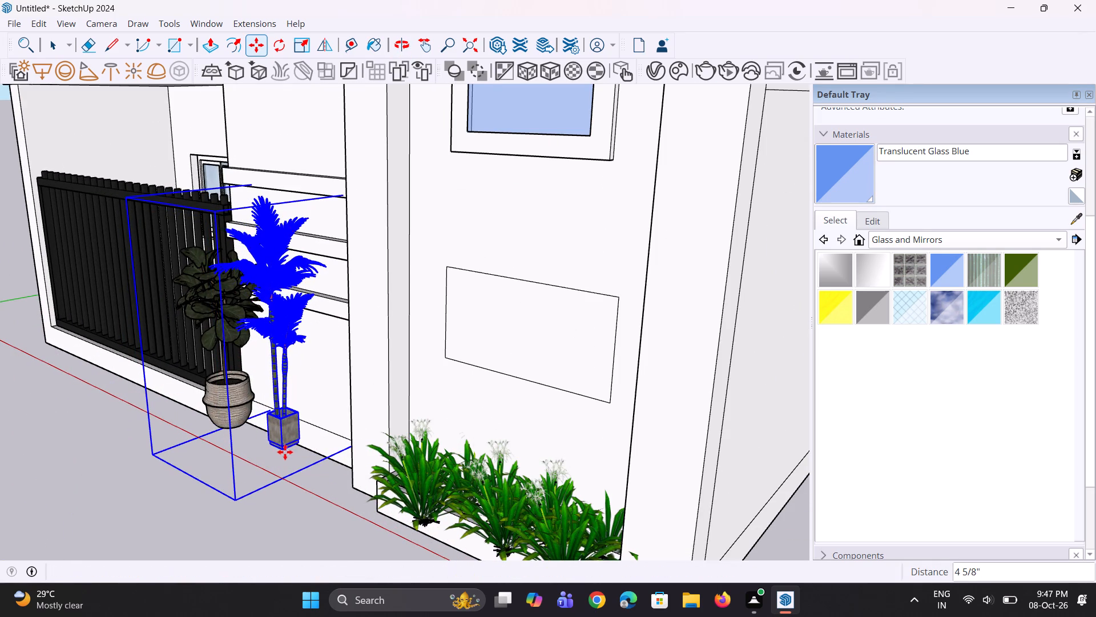
{"action": "middle_click_drag", "start_coordinate": [290, 452], "coordinate": [459, 455]}
{"action": "key", "text": "space"}
{"action": "key", "text": "space"}
{"action": "scroll", "coordinate": [353, 454], "scroll_direction": "down", "scroll_amount": 3}
{"action": "middle_click_drag", "start_coordinate": [415, 456], "coordinate": [422, 443]}
{"action": "left_click", "coordinate": [780, 424]}
Pull the plinth face under the two potted plants outward 6 3/4", a further 3 1/8" and more, forming a projecting ledge.
{"action": "middle_click_drag", "start_coordinate": [298, 471], "coordinate": [437, 359]}
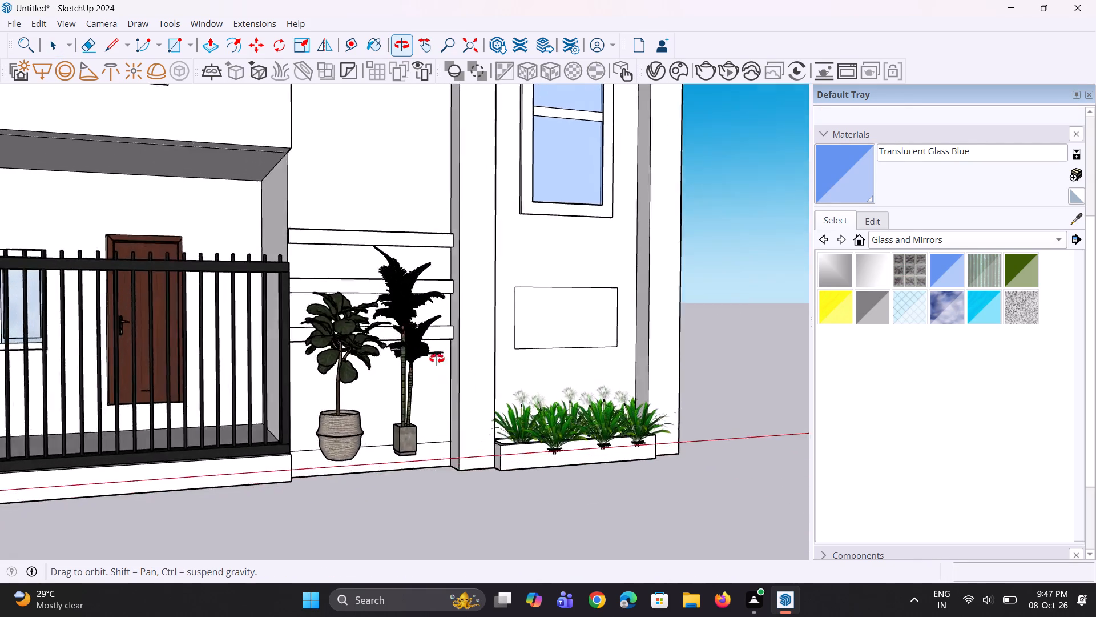
{"action": "middle_click_drag", "start_coordinate": [437, 359], "coordinate": [329, 483]}
{"action": "middle_click_drag", "start_coordinate": [328, 483], "coordinate": [333, 428]}
{"action": "scroll", "coordinate": [333, 428], "scroll_direction": "up", "scroll_amount": 1}
{"action": "key", "text": "p"}
{"action": "left_click", "coordinate": [331, 458]}
{"action": "left_click", "coordinate": [291, 488]}
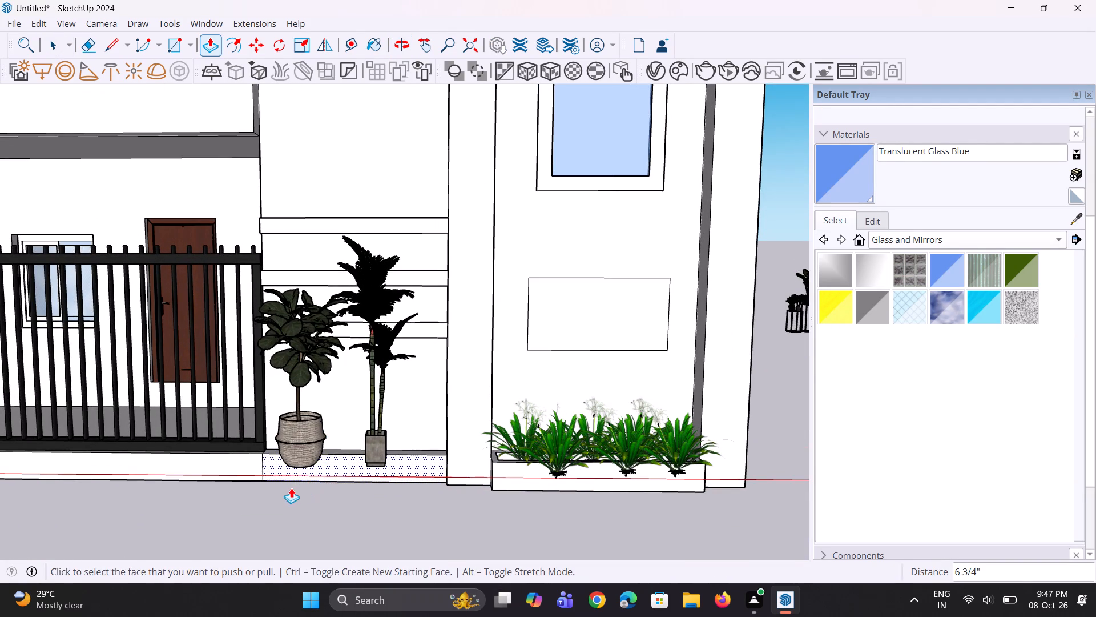
{"action": "left_click", "coordinate": [325, 466]}
{"action": "left_click", "coordinate": [321, 476]}
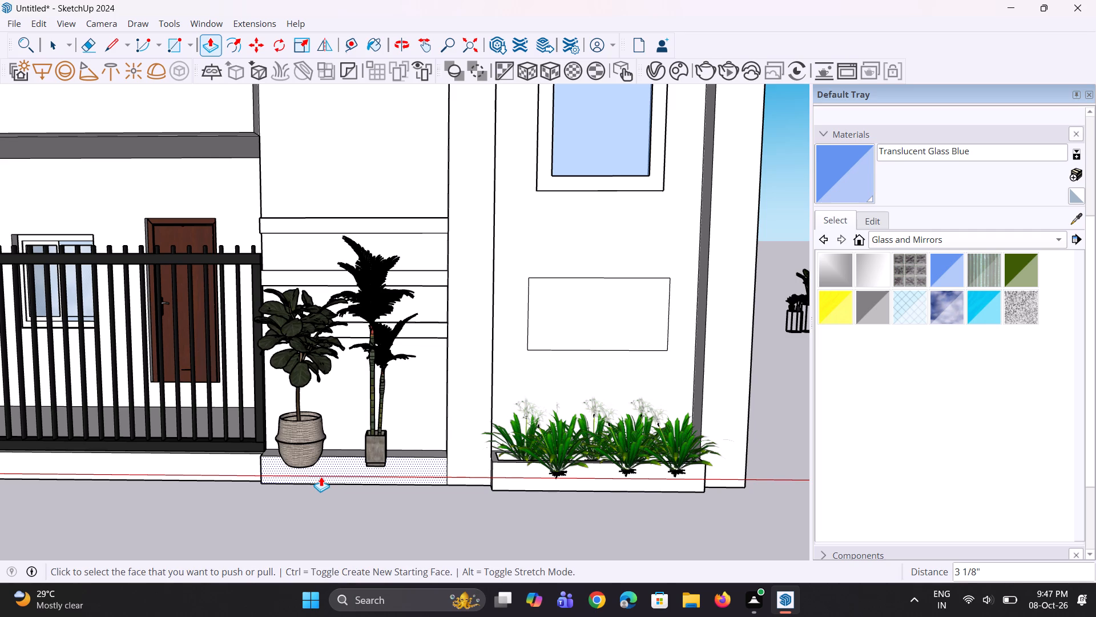
{"action": "left_click_drag", "start_coordinate": [330, 470], "coordinate": [323, 488]}
{"action": "scroll", "coordinate": [311, 469], "scroll_direction": "down", "scroll_amount": 5}
{"action": "middle_click_drag", "start_coordinate": [296, 466], "coordinate": [343, 498]}
{"action": "key", "text": "space"}
{"action": "key", "text": "space"}
{"action": "left_click", "coordinate": [687, 445]}
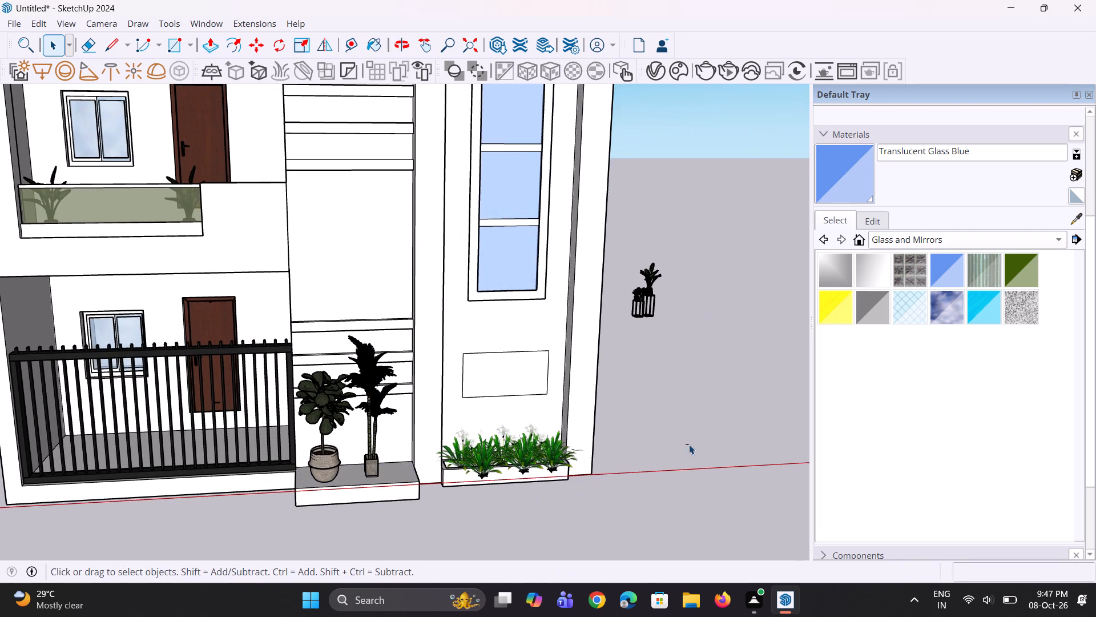
Examine the whole front elevation with the new ledge and entrance plants from several distances and angles.
{"action": "scroll", "coordinate": [450, 476], "scroll_direction": "down", "scroll_amount": 7}
{"action": "middle_click_drag", "start_coordinate": [441, 466], "coordinate": [421, 433]}
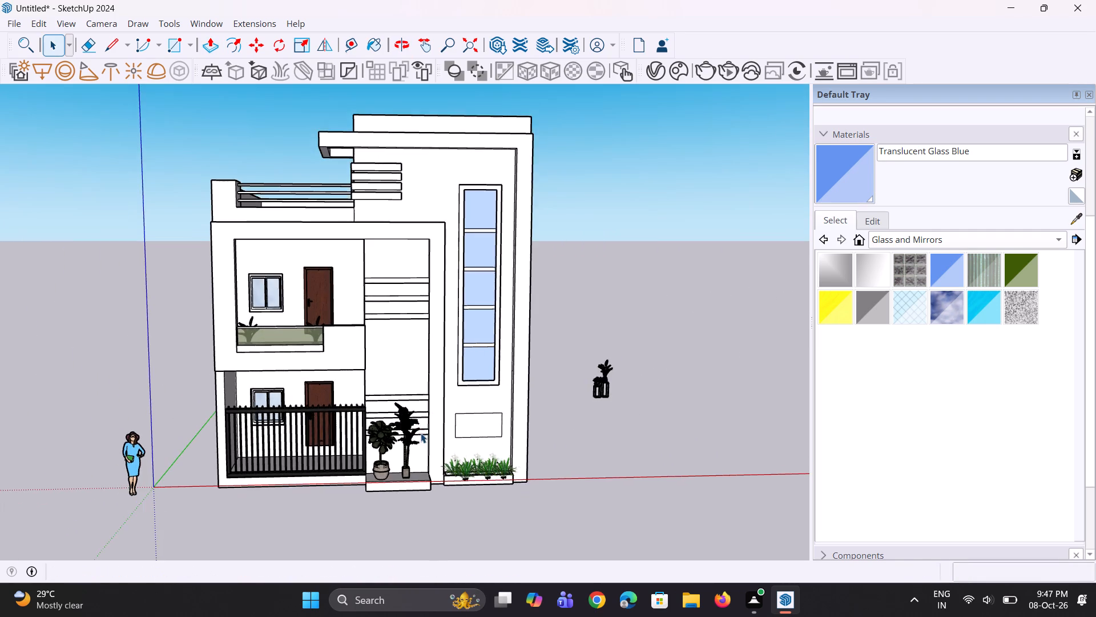
{"action": "scroll", "coordinate": [370, 428], "scroll_direction": "down", "scroll_amount": 3}
{"action": "middle_click_drag", "start_coordinate": [369, 428], "coordinate": [363, 411]}
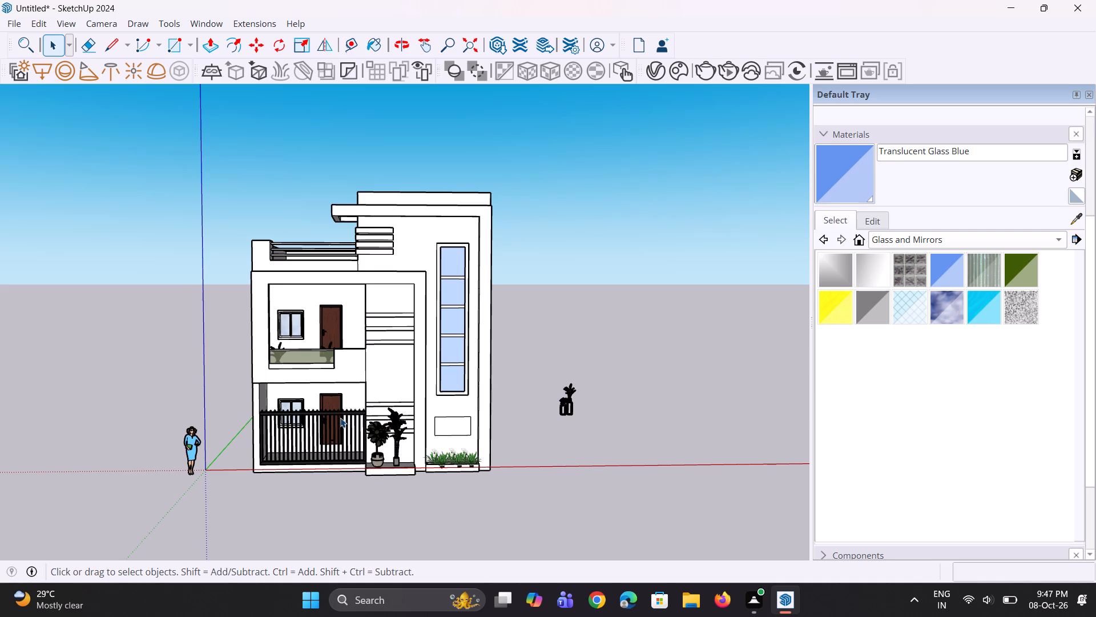
{"action": "scroll", "coordinate": [340, 418], "scroll_direction": "down", "scroll_amount": 3}
{"action": "middle_click_drag", "start_coordinate": [210, 430], "coordinate": [224, 434]}
{"action": "scroll", "coordinate": [587, 397], "scroll_direction": "up", "scroll_amount": 4}
{"action": "scroll", "coordinate": [331, 398], "scroll_direction": "up", "scroll_amount": 3}
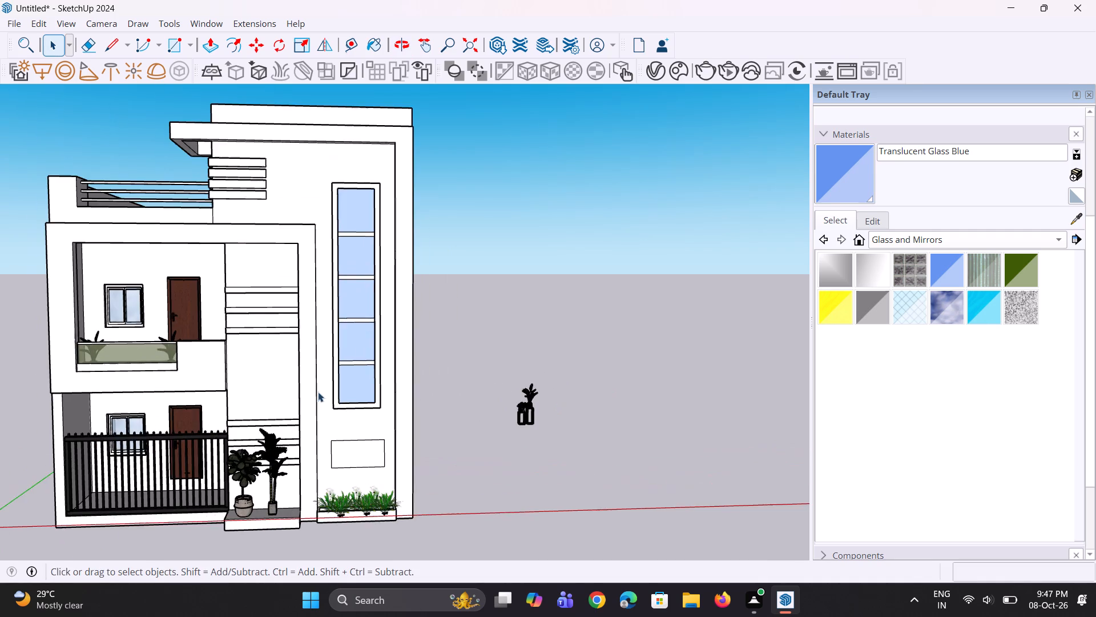
{"action": "middle_click_drag", "start_coordinate": [287, 390], "coordinate": [307, 407]}
{"action": "scroll", "coordinate": [348, 391], "scroll_direction": "down", "scroll_amount": 5}
{"action": "middle_click_drag", "start_coordinate": [297, 418], "coordinate": [279, 402]}
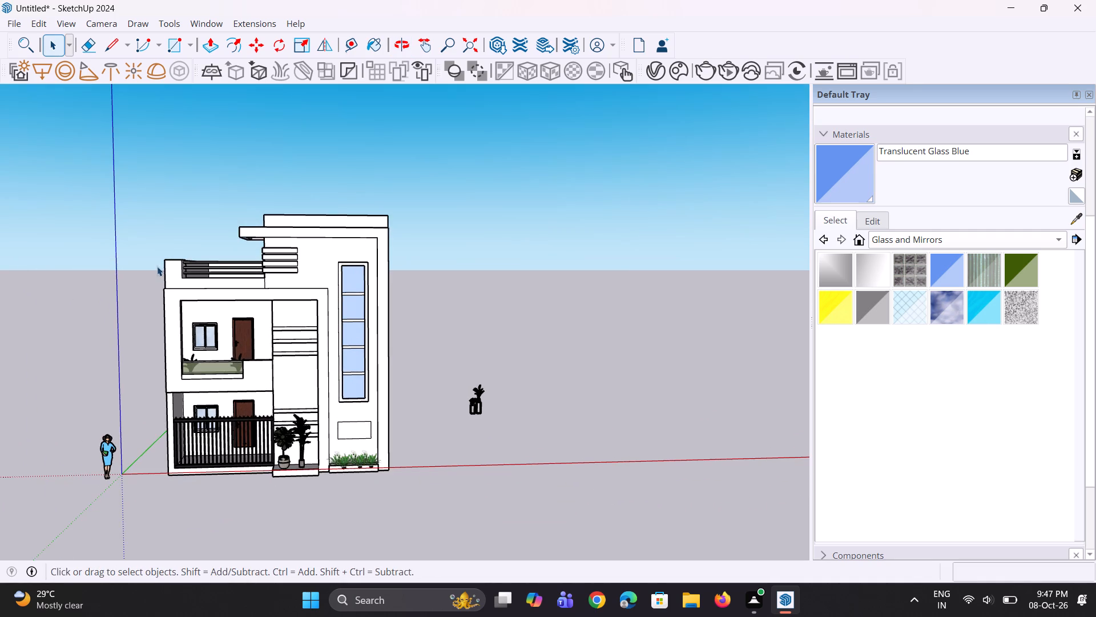
Import the adesivo+parede wall decoration from the Downloads folder and place it in the open space beside the house.
{"action": "left_click", "coordinate": [10, 20]}
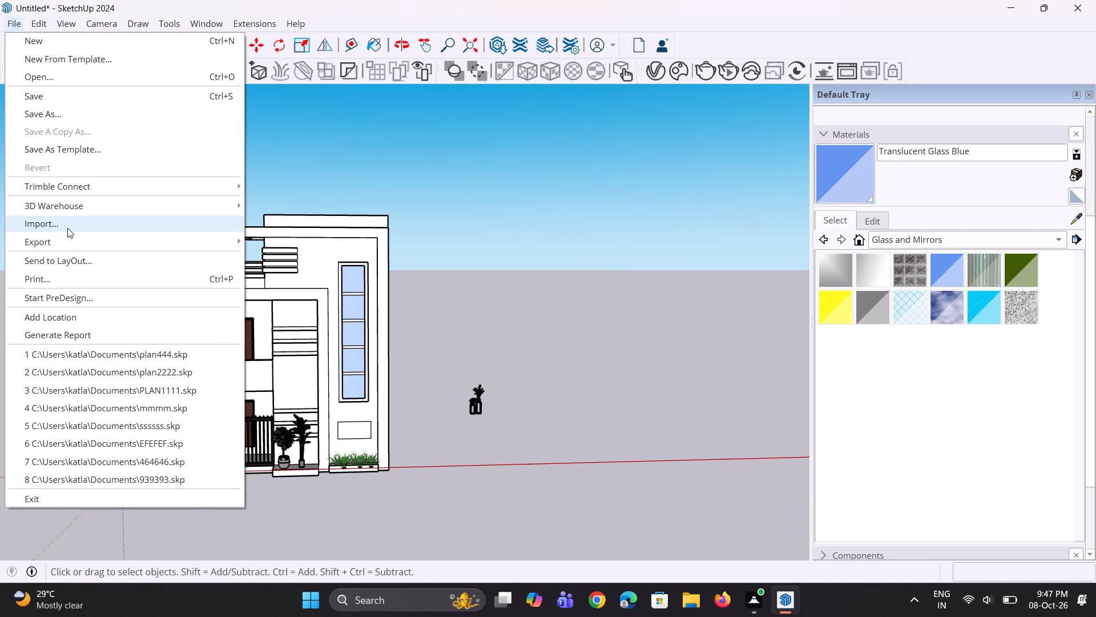
{"action": "left_click", "coordinate": [67, 228]}
{"action": "scroll", "coordinate": [328, 253], "scroll_direction": "down", "scroll_amount": 18}
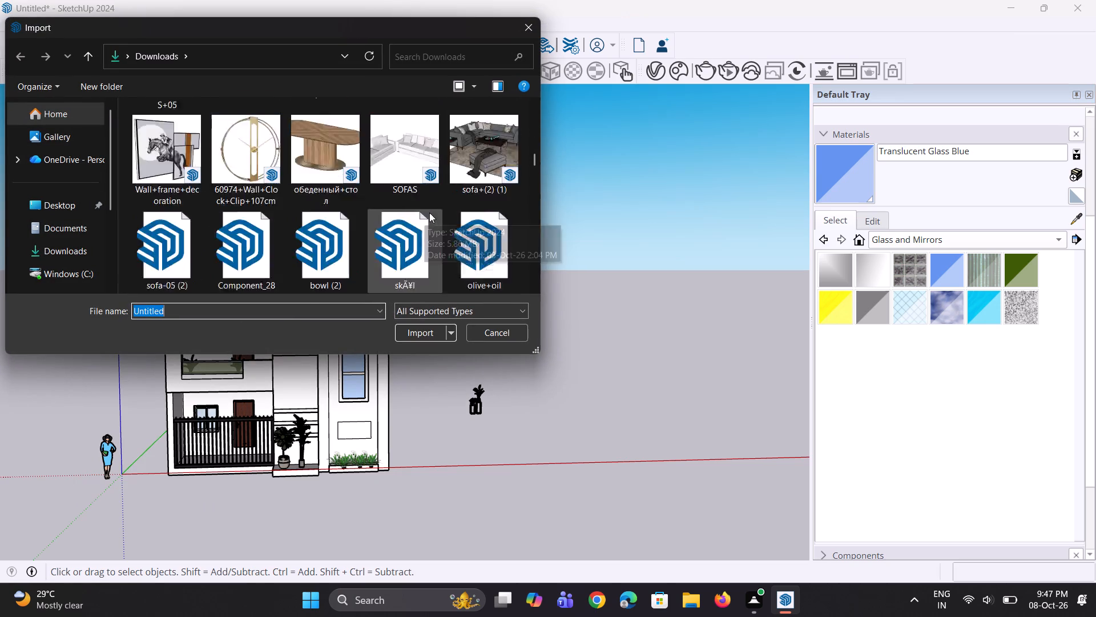
{"action": "scroll", "coordinate": [429, 213], "scroll_direction": "down", "scroll_amount": 9}
{"action": "left_click_drag", "start_coordinate": [538, 189], "coordinate": [537, 241]}
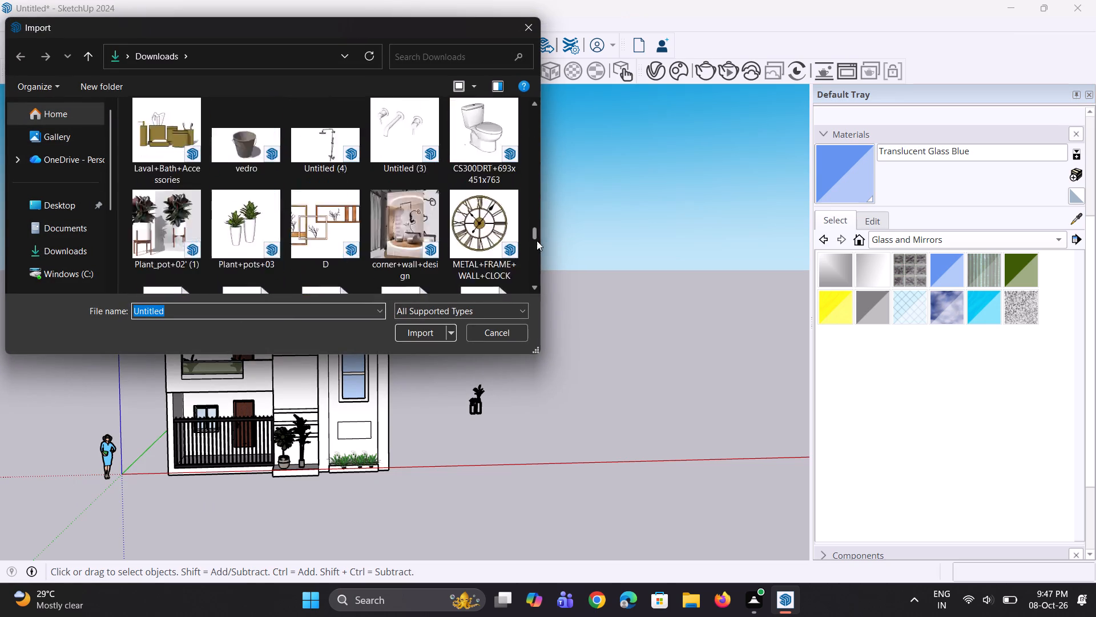
{"action": "left_click_drag", "start_coordinate": [537, 241], "coordinate": [537, 264]}
{"action": "scroll", "coordinate": [381, 211], "scroll_direction": "down", "scroll_amount": 3}
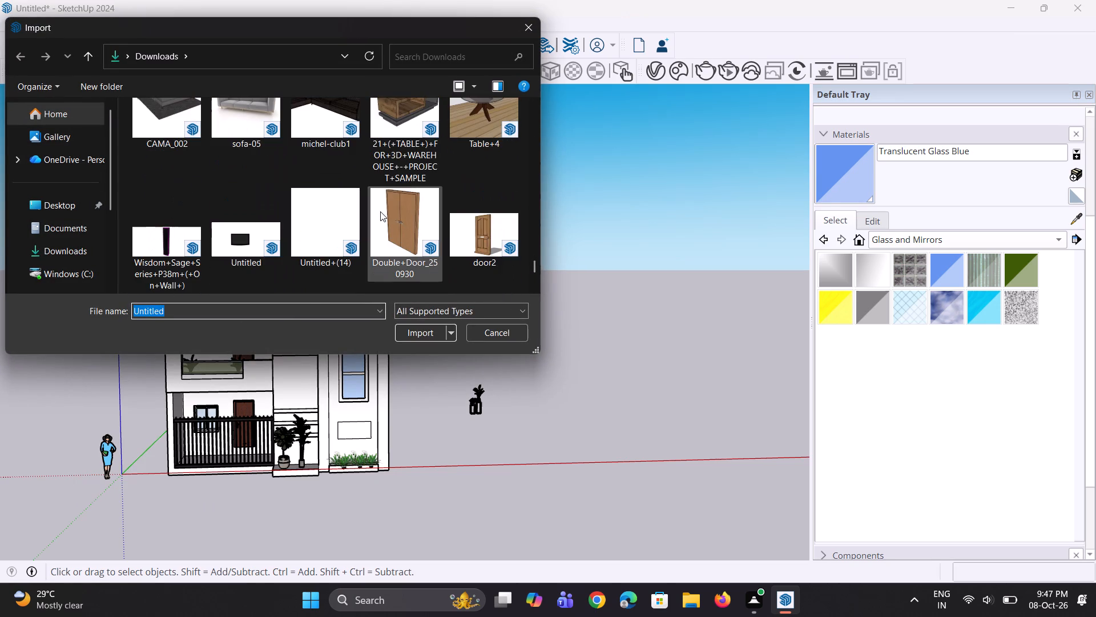
{"action": "scroll", "coordinate": [380, 211], "scroll_direction": "down", "scroll_amount": 3}
{"action": "scroll", "coordinate": [380, 211], "scroll_direction": "up", "scroll_amount": 5}
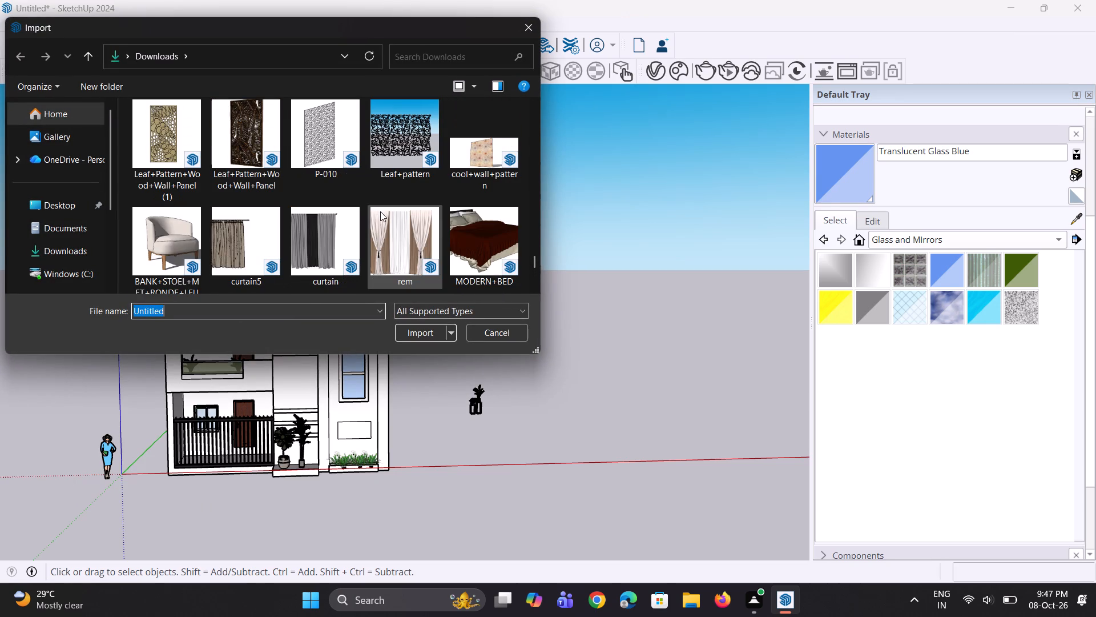
{"action": "scroll", "coordinate": [380, 211], "scroll_direction": "up", "scroll_amount": 1}
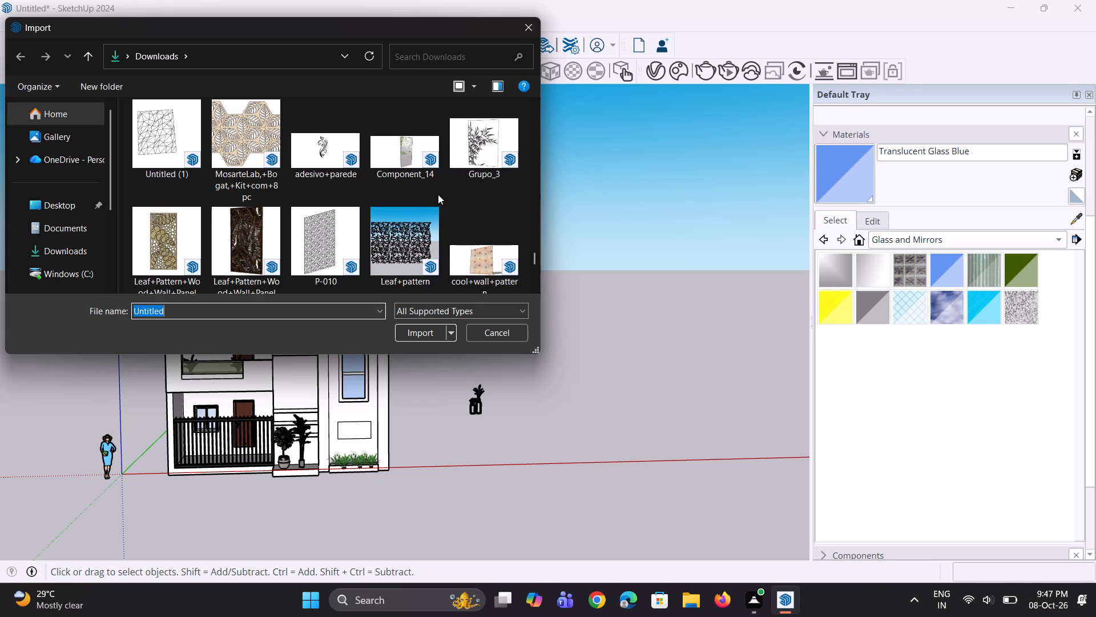
{"action": "left_click_drag", "start_coordinate": [339, 151], "coordinate": [456, 407]}
{"action": "scroll", "coordinate": [479, 399], "scroll_direction": "up", "scroll_amount": 4}
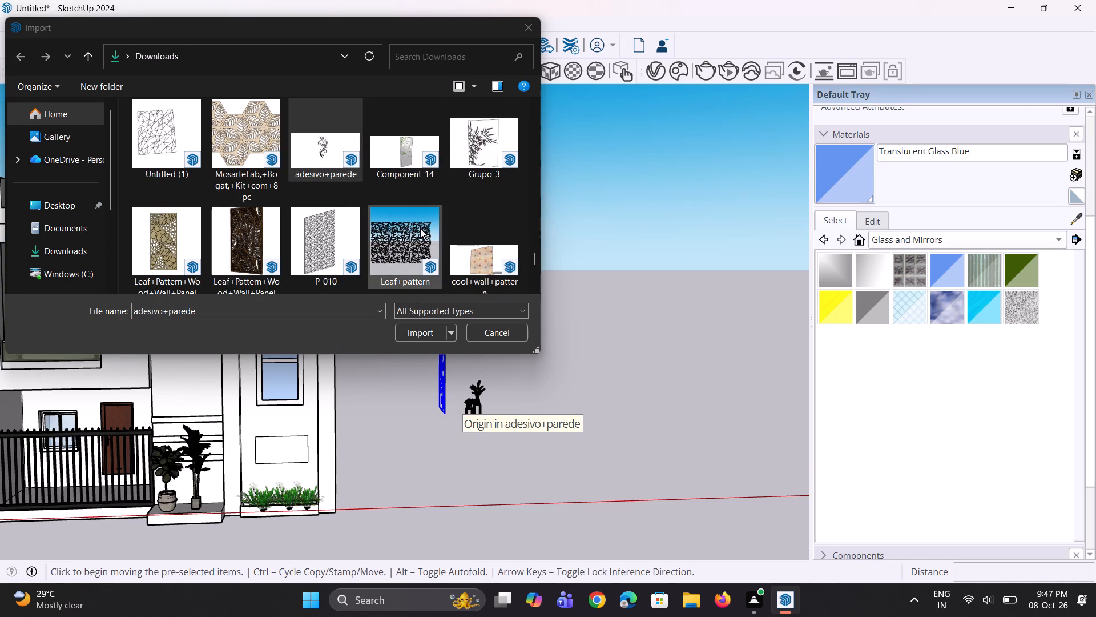
Browse the Downloads folder models for another wall decoration, and close the import without choosing a file.
{"action": "scroll", "coordinate": [420, 228], "scroll_direction": "up", "scroll_amount": 1}
{"action": "scroll", "coordinate": [364, 251], "scroll_direction": "up", "scroll_amount": 7}
{"action": "scroll", "coordinate": [364, 251], "scroll_direction": "down", "scroll_amount": 2}
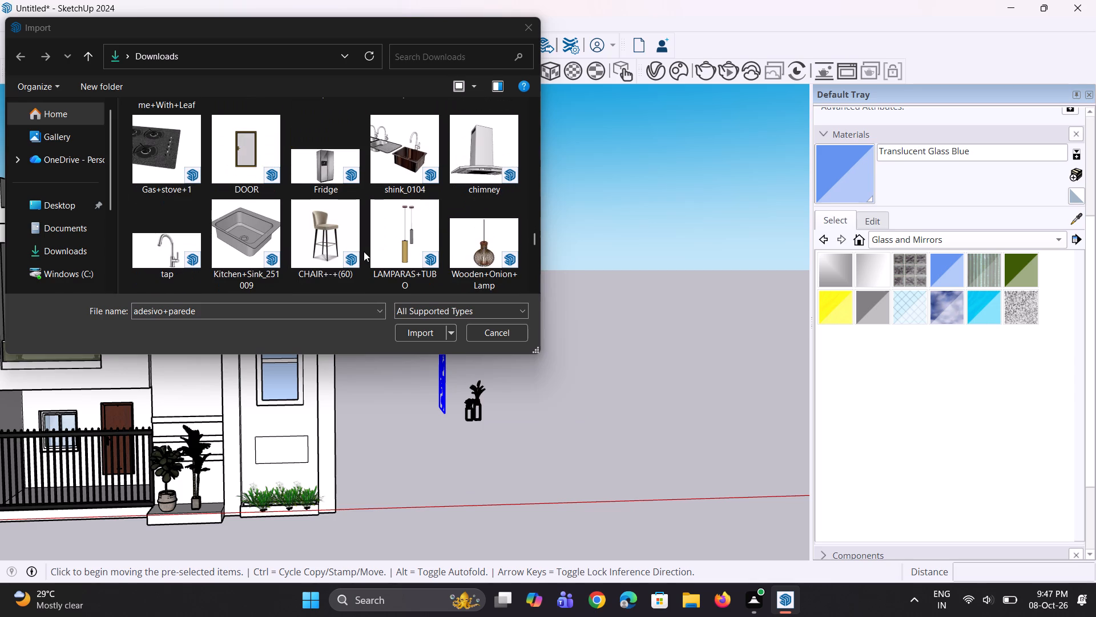
{"action": "scroll", "coordinate": [364, 251], "scroll_direction": "down", "scroll_amount": 3}
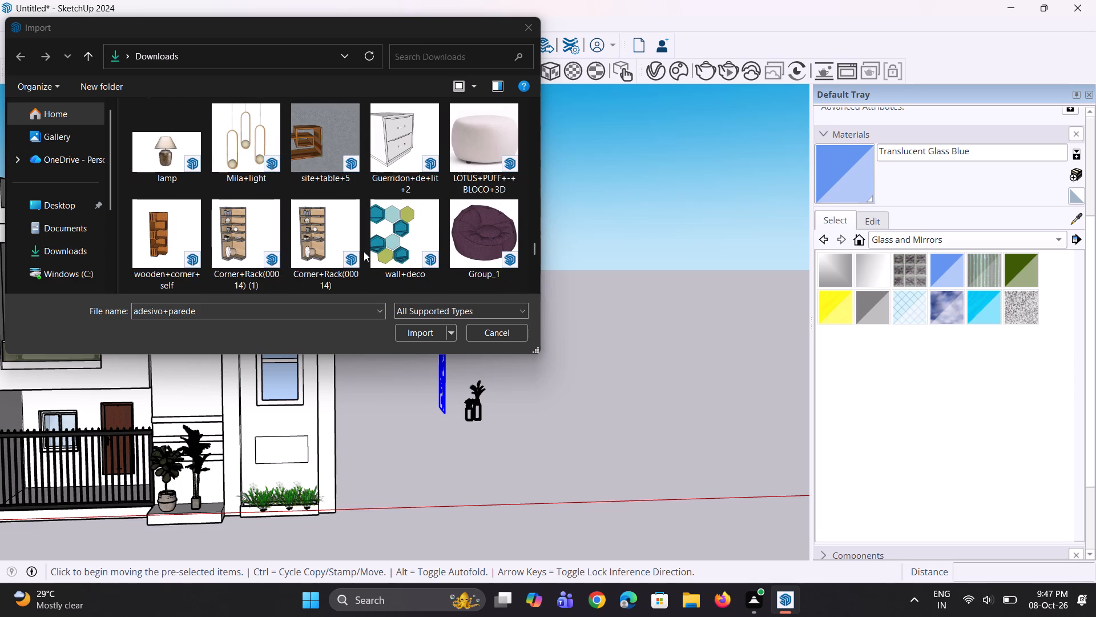
{"action": "scroll", "coordinate": [364, 251], "scroll_direction": "down", "scroll_amount": 2}
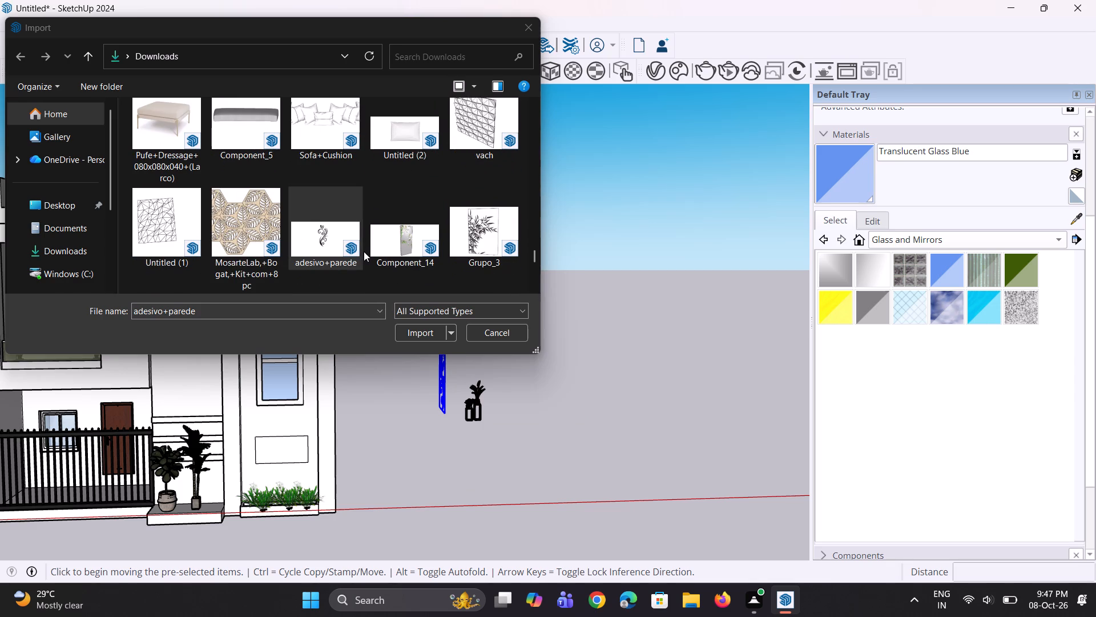
{"action": "scroll", "coordinate": [377, 242], "scroll_direction": "down", "scroll_amount": 1}
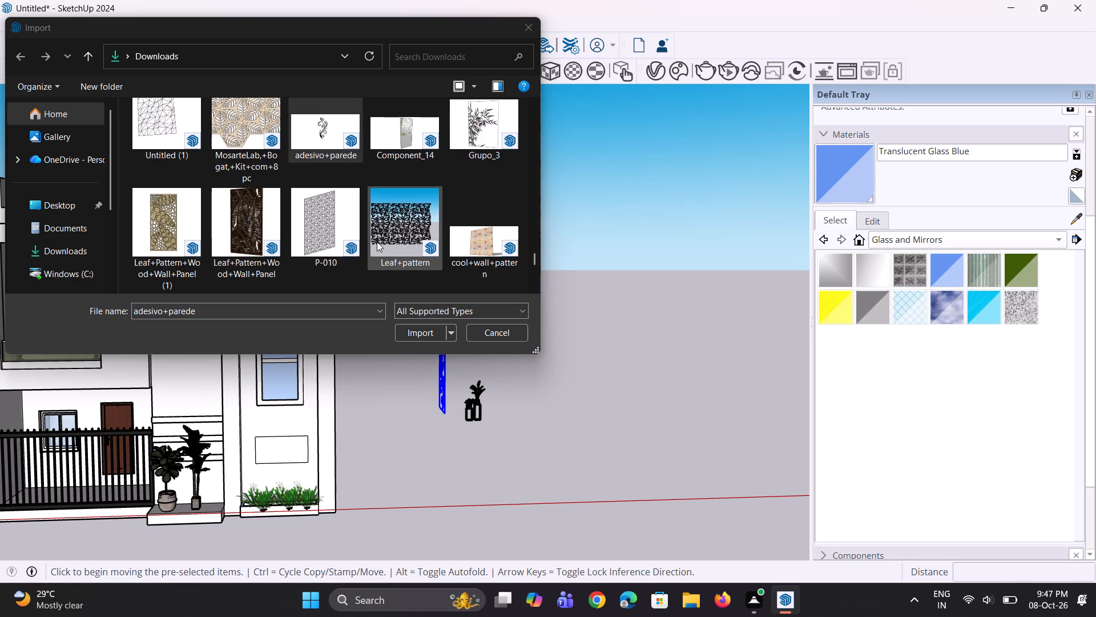
{"action": "scroll", "coordinate": [363, 234], "scroll_direction": "down", "scroll_amount": 2}
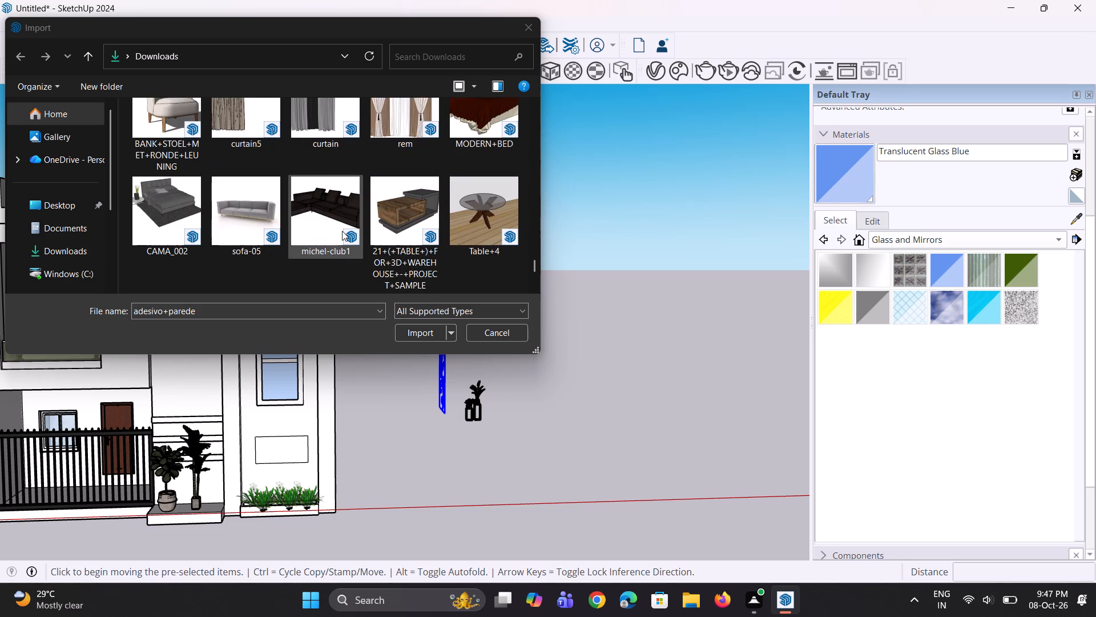
{"action": "scroll", "coordinate": [342, 231], "scroll_direction": "down", "scroll_amount": 5}
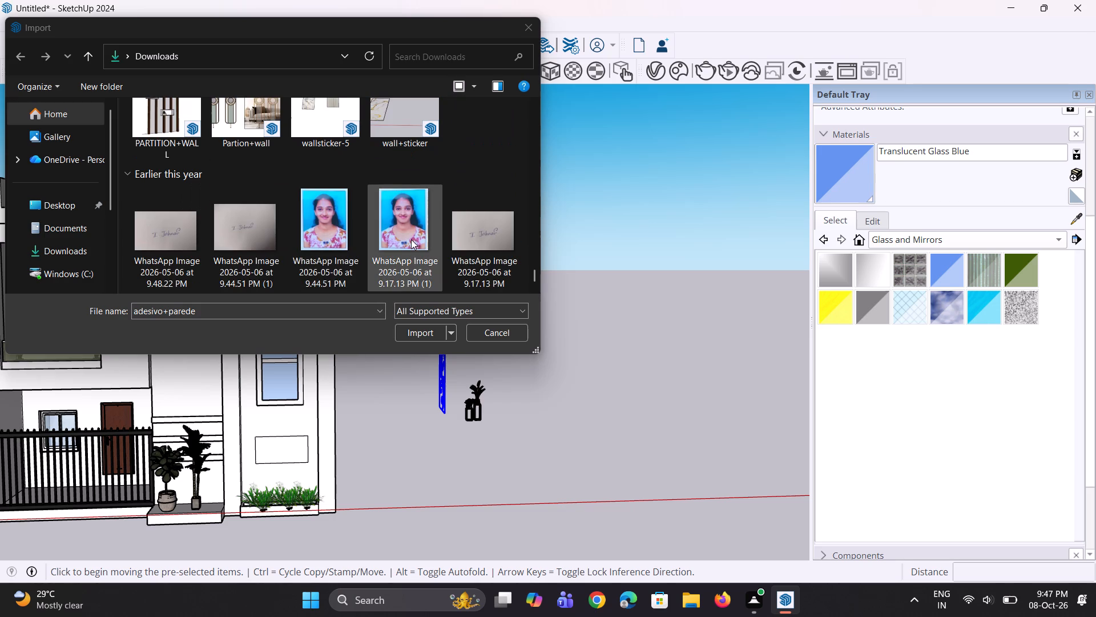
{"action": "scroll", "coordinate": [354, 238], "scroll_direction": "down", "scroll_amount": 1}
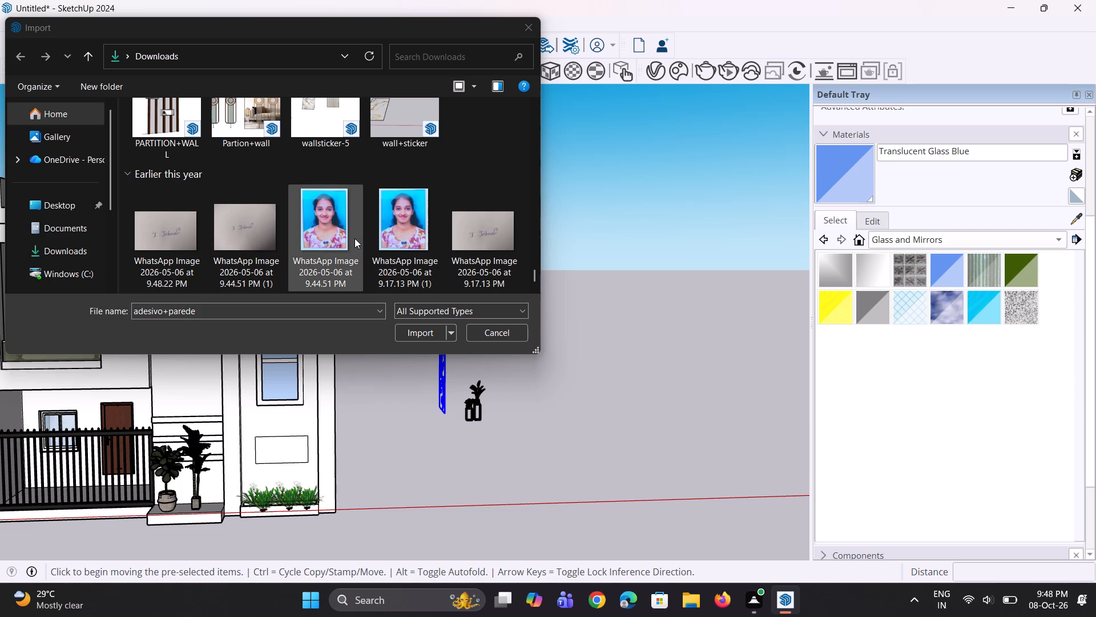
{"action": "scroll", "coordinate": [354, 238], "scroll_direction": "down", "scroll_amount": 1}
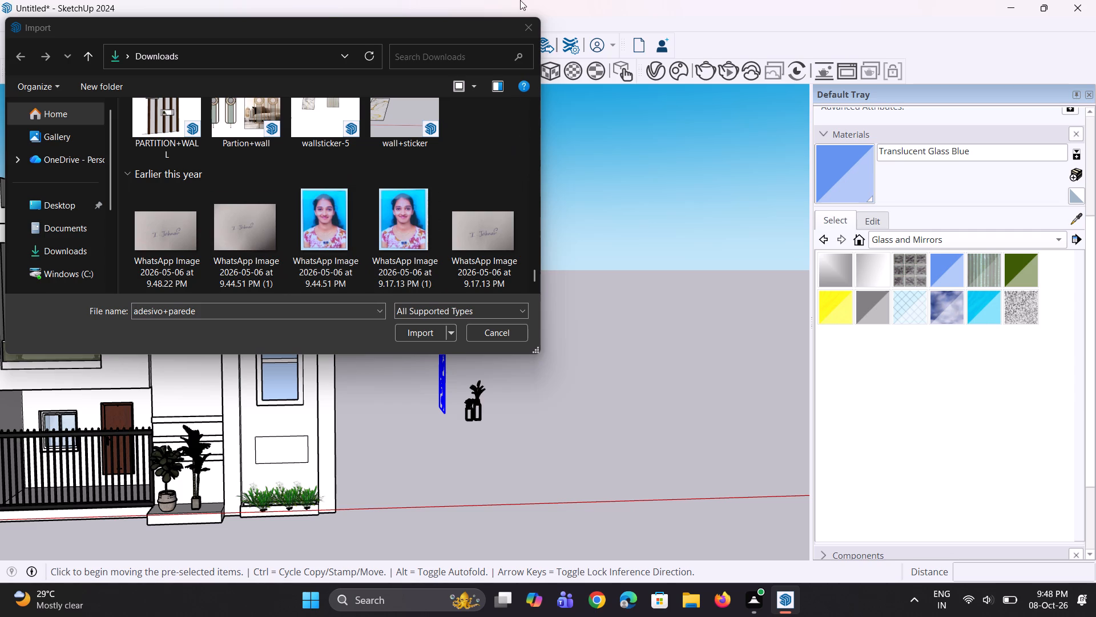
{"action": "left_click", "coordinate": [523, 31]}
Rotate the imported adesivo+parede decoration on the ground plane so that it lies parallel to the front elevation.
{"action": "scroll", "coordinate": [426, 421], "scroll_direction": "up", "scroll_amount": 3}
{"action": "middle_click_drag", "start_coordinate": [429, 422], "coordinate": [312, 436]}
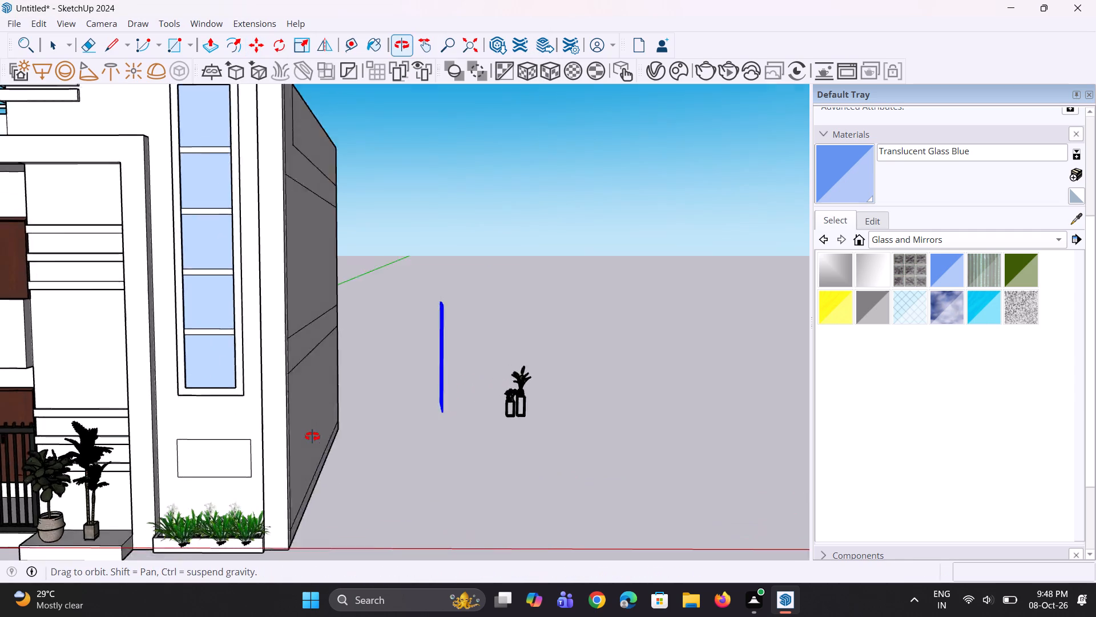
{"action": "middle_click_drag", "start_coordinate": [312, 436], "coordinate": [175, 436]}
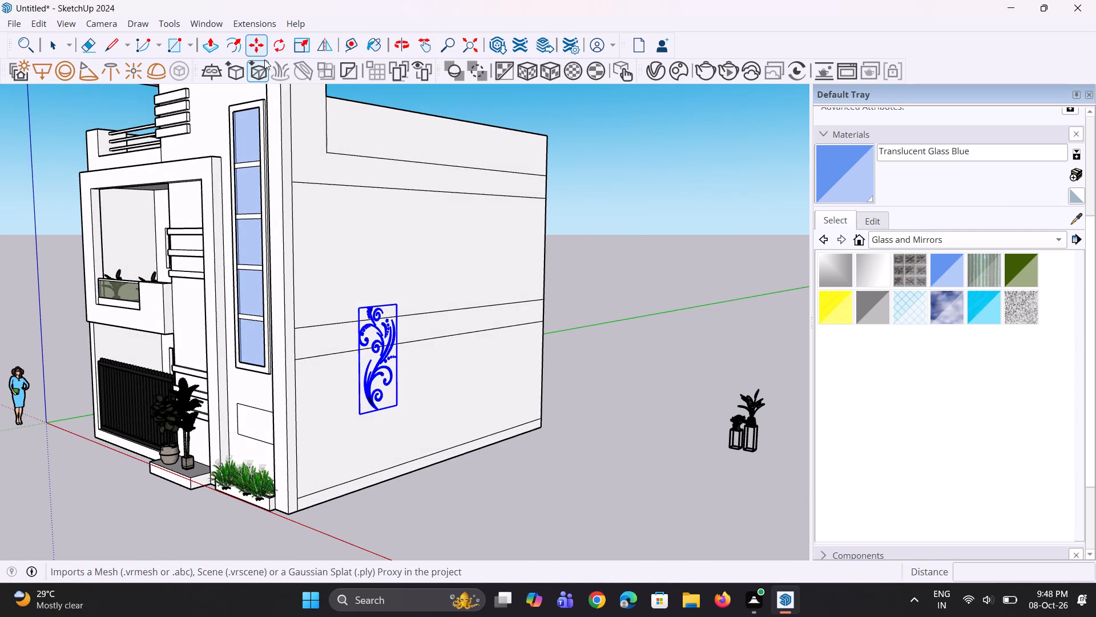
{"action": "left_click", "coordinate": [271, 51]}
{"action": "left_click", "coordinate": [477, 522]}
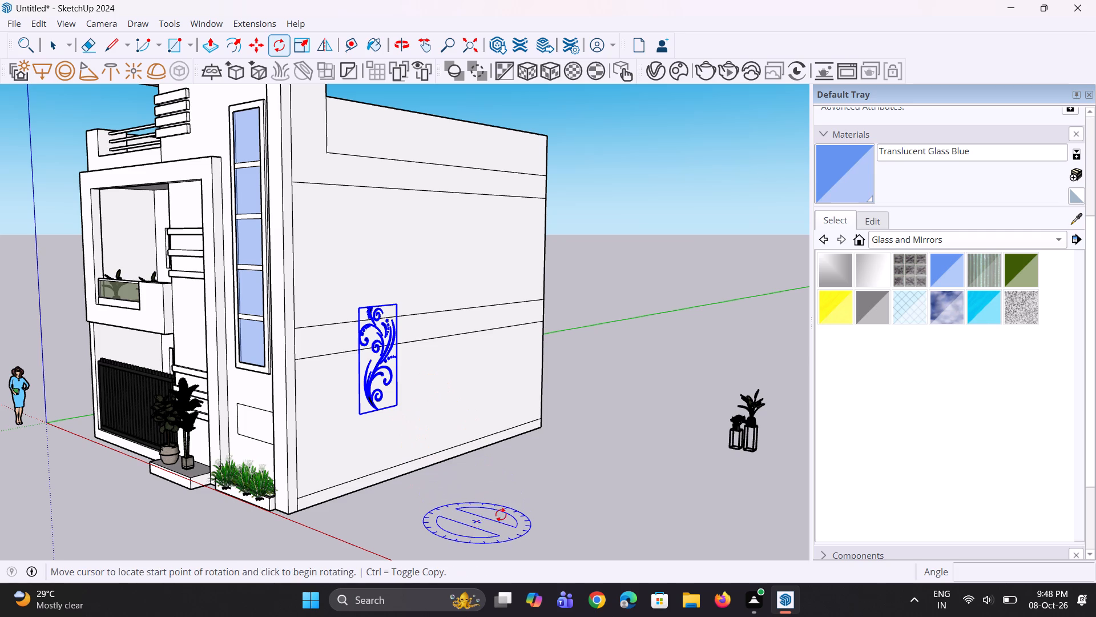
{"action": "left_click", "coordinate": [607, 464]}
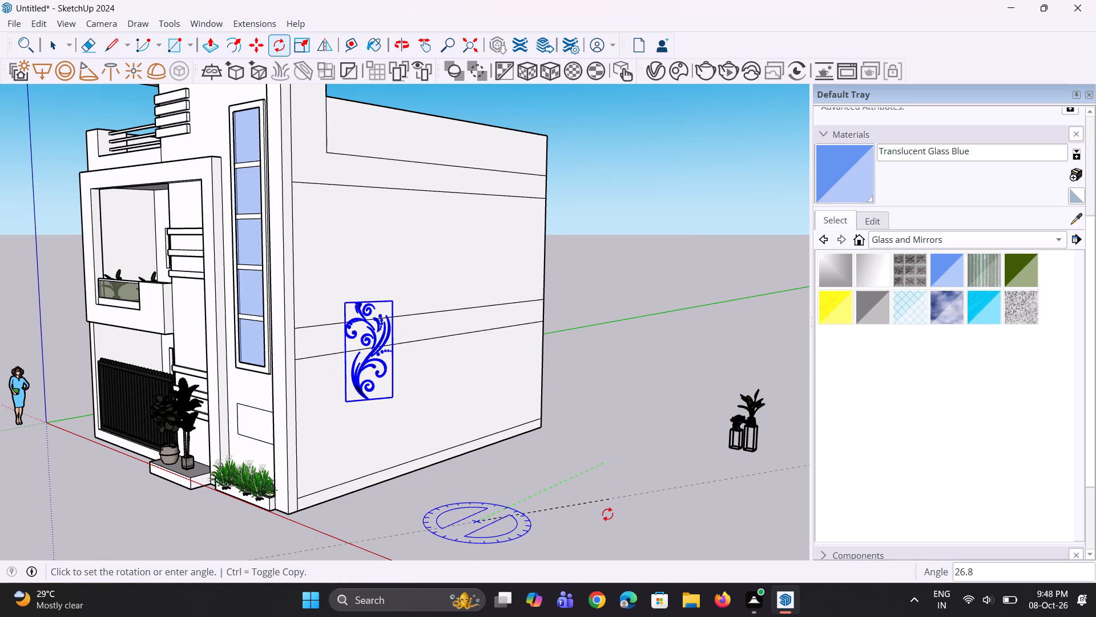
{"action": "left_click", "coordinate": [517, 536]}
Move the decoration about 33' 9" from beside the house to a spot in front of the facade.
{"action": "scroll", "coordinate": [505, 496], "scroll_direction": "down", "scroll_amount": 5}
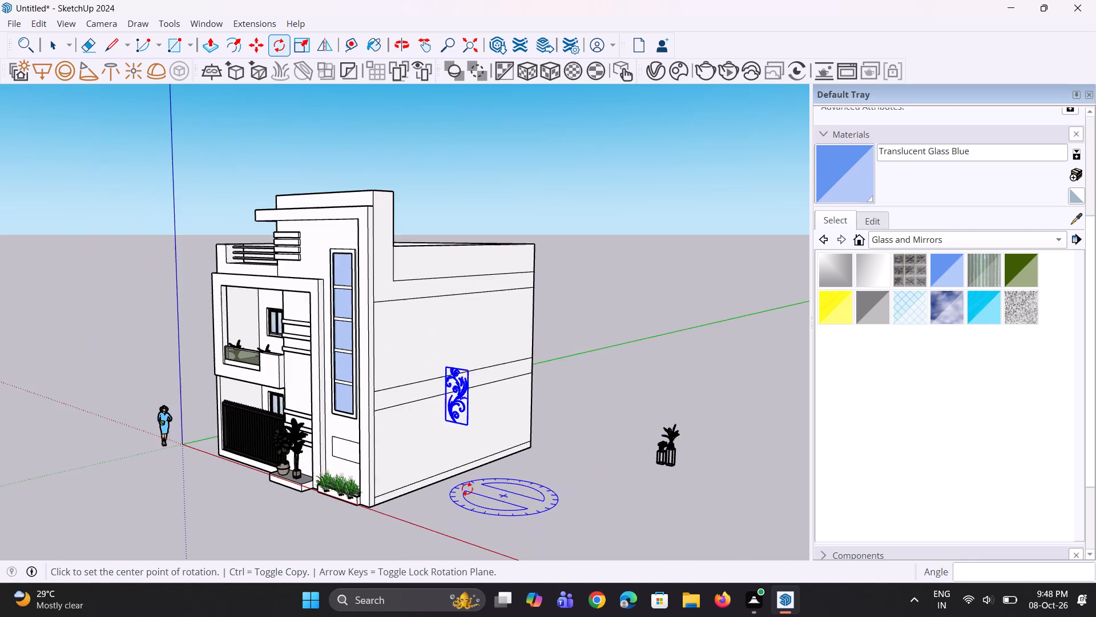
{"action": "middle_click_drag", "start_coordinate": [432, 482], "coordinate": [518, 470]}
{"action": "key", "text": "m"}
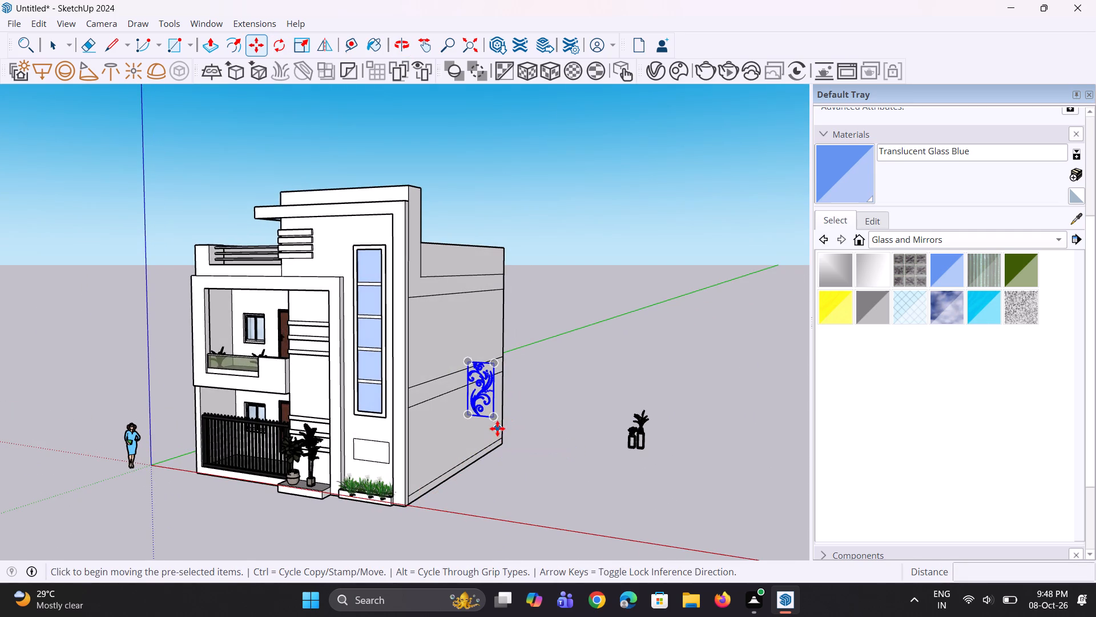
{"action": "left_click", "coordinate": [497, 427]}
{"action": "scroll", "coordinate": [348, 419], "scroll_direction": "up", "scroll_amount": 5}
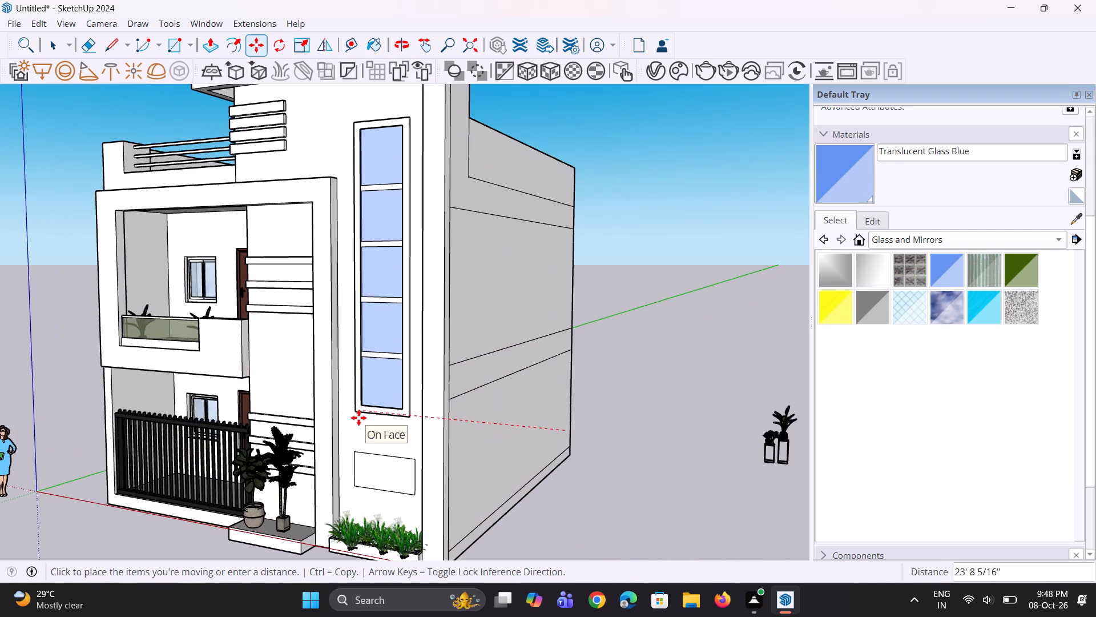
{"action": "middle_click_drag", "start_coordinate": [358, 418], "coordinate": [454, 406]}
{"action": "left_click", "coordinate": [310, 447]}
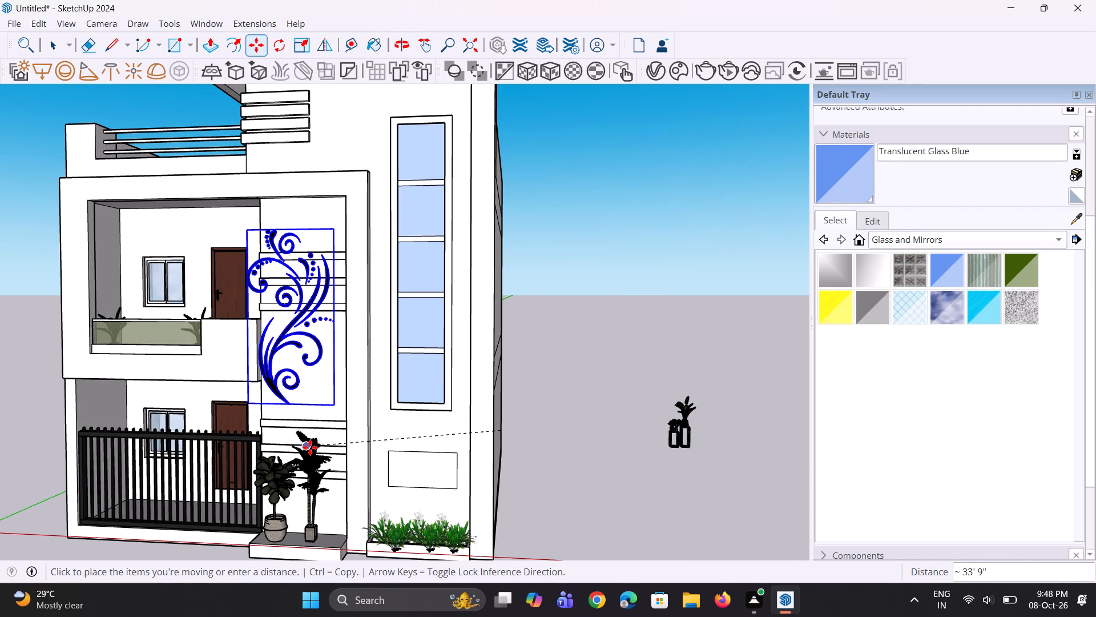
Move the decoration about 23' 11 7/8" onto the recessed wall, between the horizontal bands above the two potted plants.
{"action": "middle_click_drag", "start_coordinate": [345, 367], "coordinate": [472, 363]}
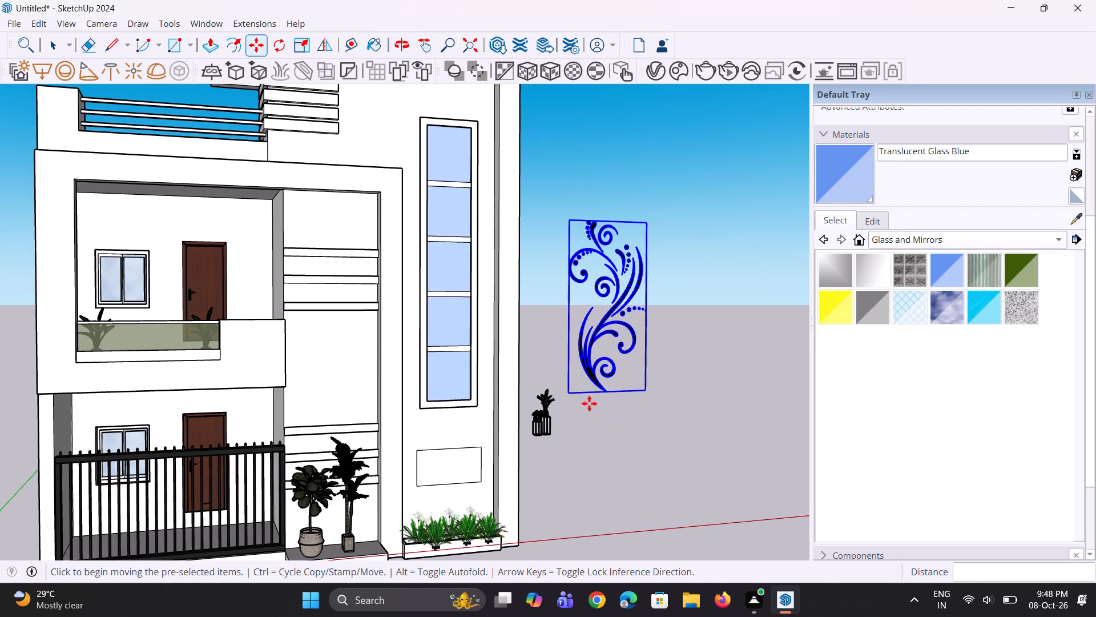
{"action": "left_click_drag", "start_coordinate": [570, 396], "coordinate": [564, 396]}
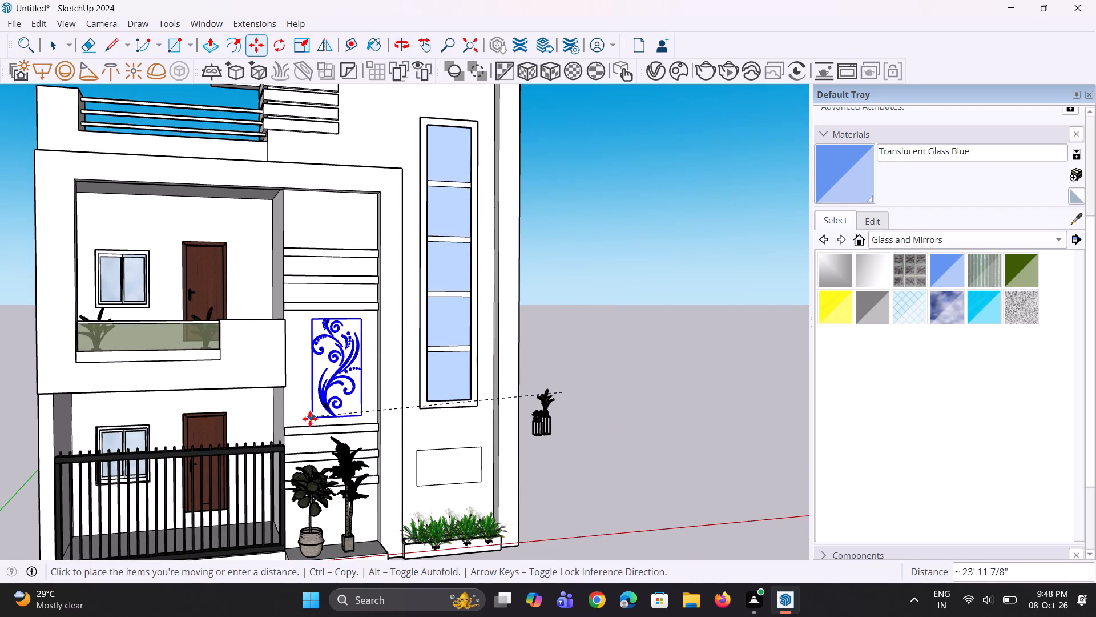
{"action": "left_click", "coordinate": [309, 419]}
{"action": "middle_click_drag", "start_coordinate": [334, 415], "coordinate": [474, 439]}
{"action": "key", "text": "space"}
{"action": "left_click", "coordinate": [535, 431]}
{"action": "middle_click_drag", "start_coordinate": [586, 456], "coordinate": [354, 452]}
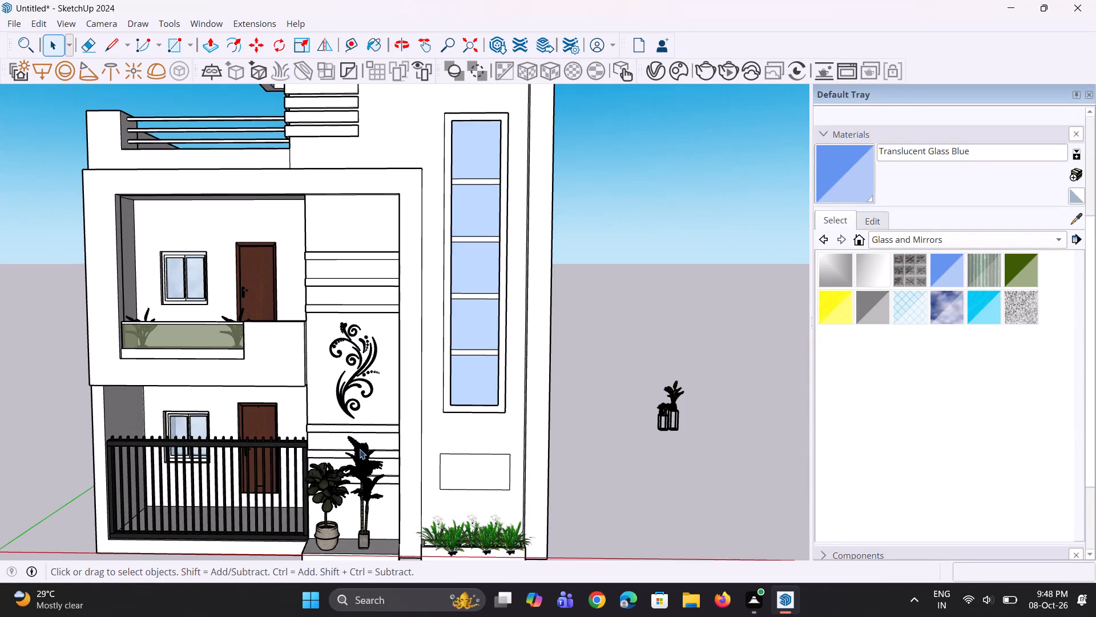
Examine the decoration's fit on the recessed wall up close and against the whole front elevation.
{"action": "scroll", "coordinate": [363, 444], "scroll_direction": "down", "scroll_amount": 4}
{"action": "middle_click_drag", "start_coordinate": [363, 443], "coordinate": [352, 410]}
{"action": "scroll", "coordinate": [359, 434], "scroll_direction": "up", "scroll_amount": 9}
{"action": "middle_click_drag", "start_coordinate": [352, 400], "coordinate": [357, 392]}
{"action": "left_click", "coordinate": [351, 376]}
{"action": "scroll", "coordinate": [353, 385], "scroll_direction": "up", "scroll_amount": 1}
{"action": "middle_click_drag", "start_coordinate": [356, 385], "coordinate": [366, 392]}
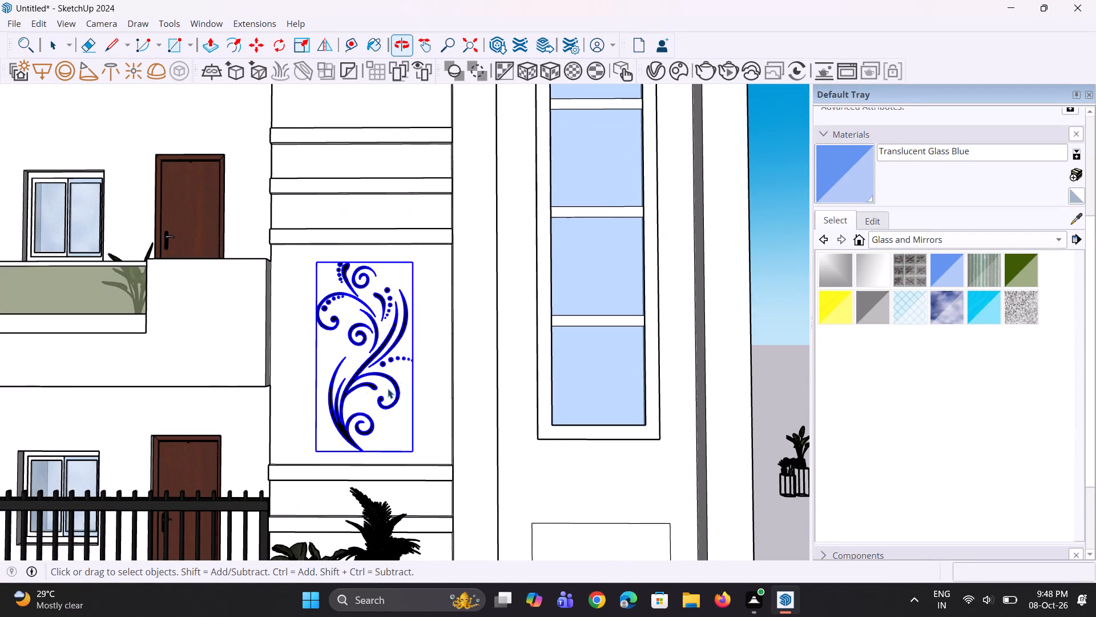
{"action": "left_click", "coordinate": [423, 372]}
{"action": "left_click", "coordinate": [361, 379]}
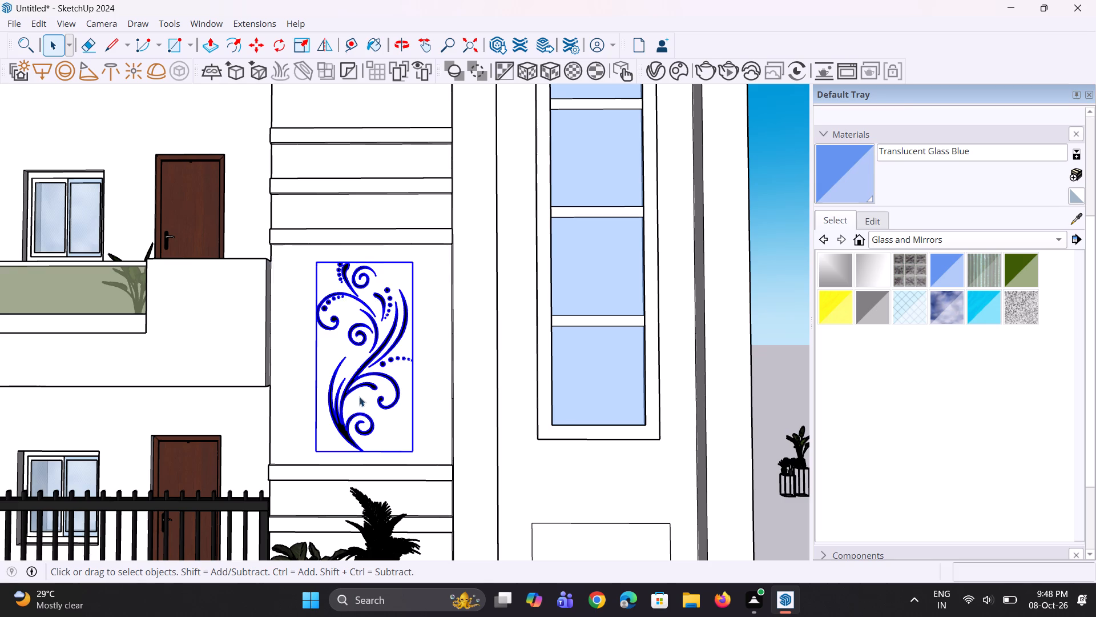
{"action": "scroll", "coordinate": [353, 407], "scroll_direction": "up", "scroll_amount": 1}
{"action": "scroll", "coordinate": [341, 412], "scroll_direction": "down", "scroll_amount": 6}
{"action": "middle_click_drag", "start_coordinate": [333, 424], "coordinate": [344, 431]}
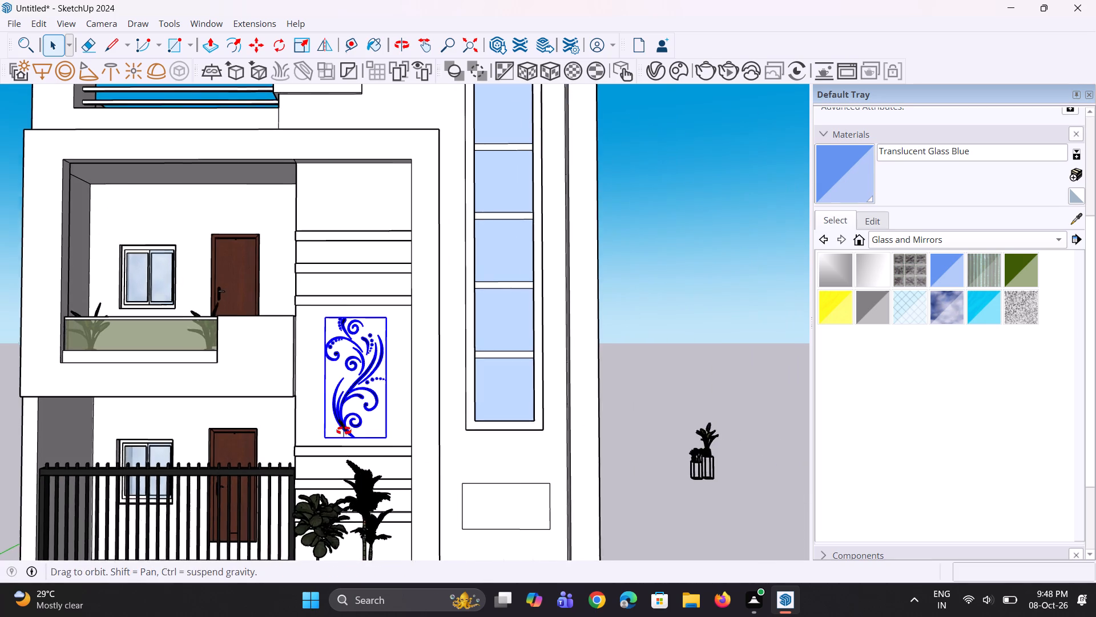
{"action": "middle_click_drag", "start_coordinate": [344, 431], "coordinate": [366, 434]}
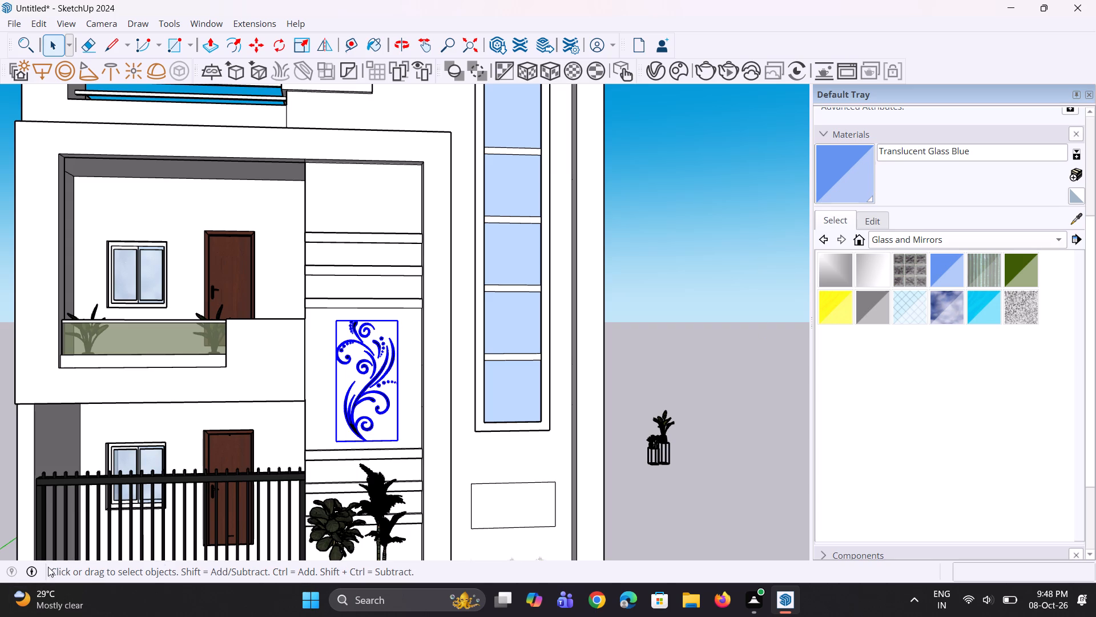
{"action": "scroll", "coordinate": [482, 367], "scroll_direction": "down", "scroll_amount": 2}
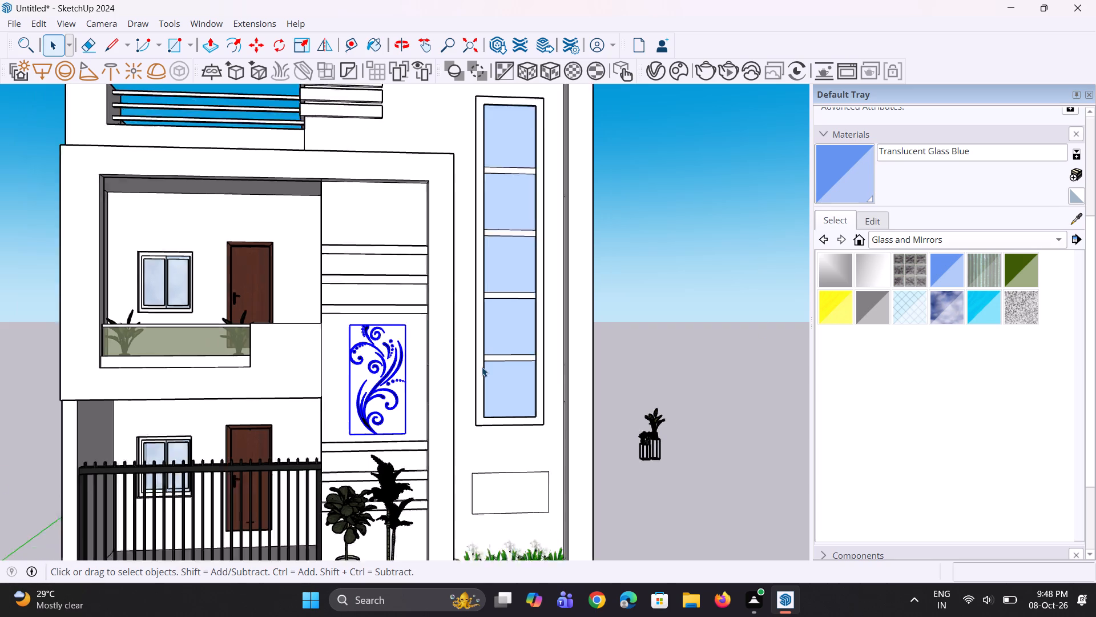
{"action": "scroll", "coordinate": [482, 367], "scroll_direction": "down", "scroll_amount": 5}
{"action": "middle_click_drag", "start_coordinate": [437, 385], "coordinate": [396, 430]}
{"action": "scroll", "coordinate": [580, 381], "scroll_direction": "up", "scroll_amount": 2}
{"action": "left_click", "coordinate": [591, 411]}
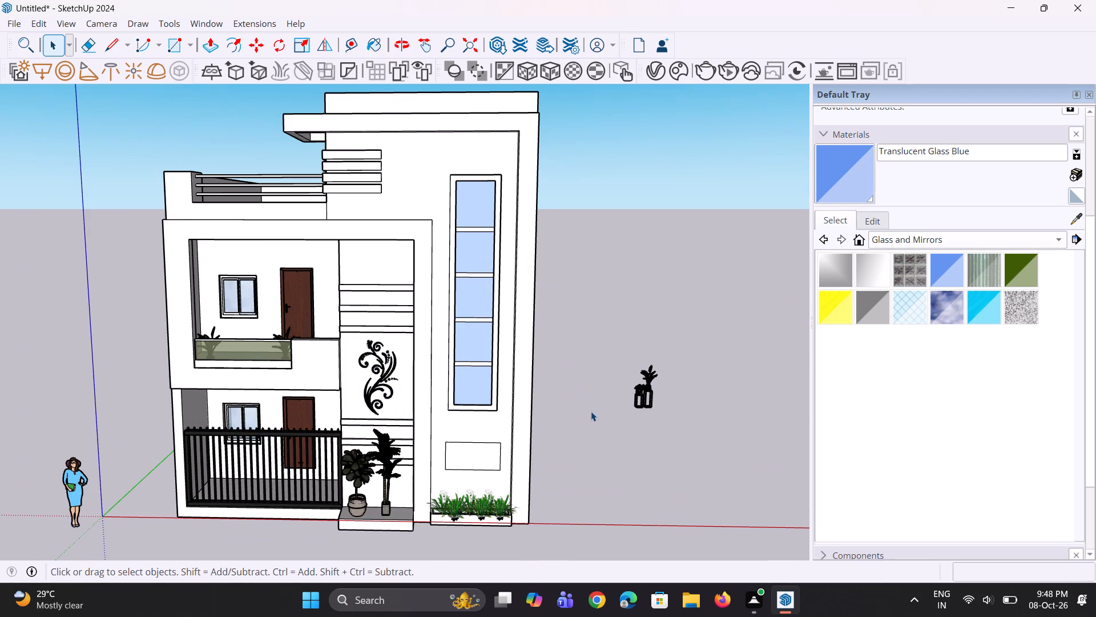
Copy the wall decoration 23' 6 1/8" away into the open space on the balcony side of the house.
{"action": "scroll", "coordinate": [477, 414], "scroll_direction": "up", "scroll_amount": 2}
{"action": "left_click", "coordinate": [367, 386]}
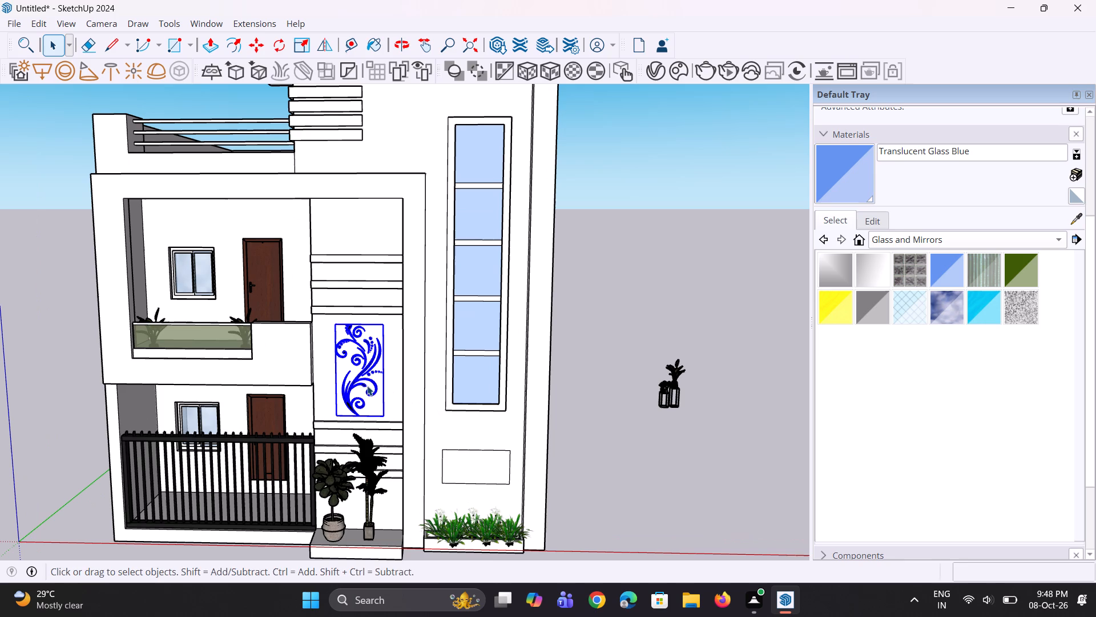
{"action": "key", "text": "m"}
{"action": "left_click", "coordinate": [358, 403]}
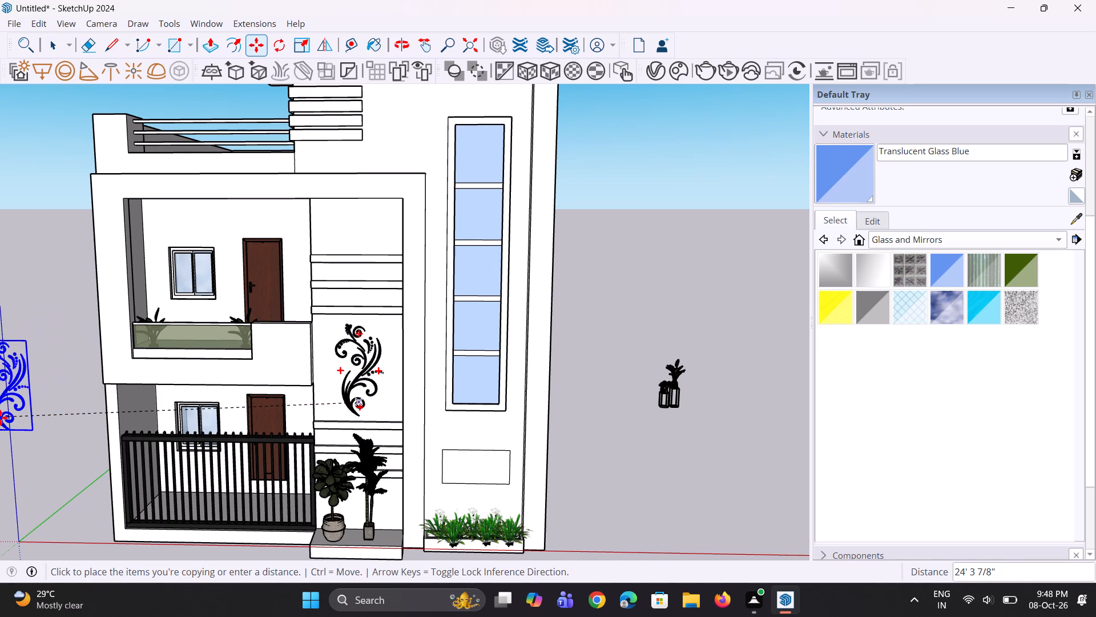
{"action": "left_click", "coordinate": [10, 403]}
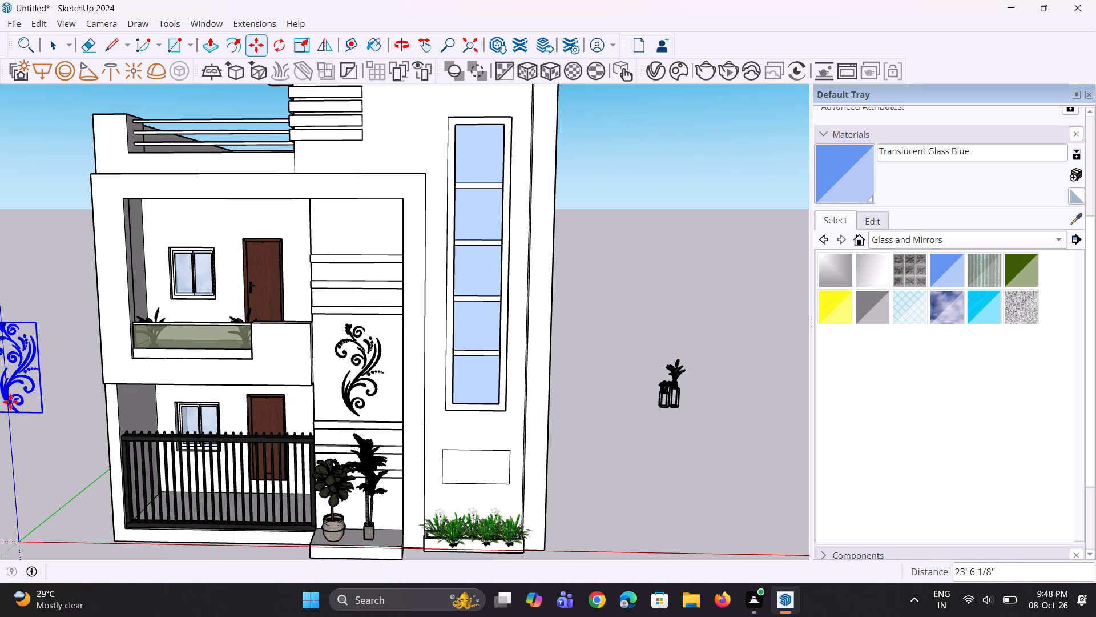
{"action": "key", "text": "space"}
{"action": "key", "text": "space"}
Delete the spare potted plants standing in the open space beyond the tall window side of the house.
{"action": "scroll", "coordinate": [175, 395], "scroll_direction": "down", "scroll_amount": 4}
{"action": "middle_click_drag", "start_coordinate": [188, 391], "coordinate": [217, 373]}
{"action": "key", "text": "space"}
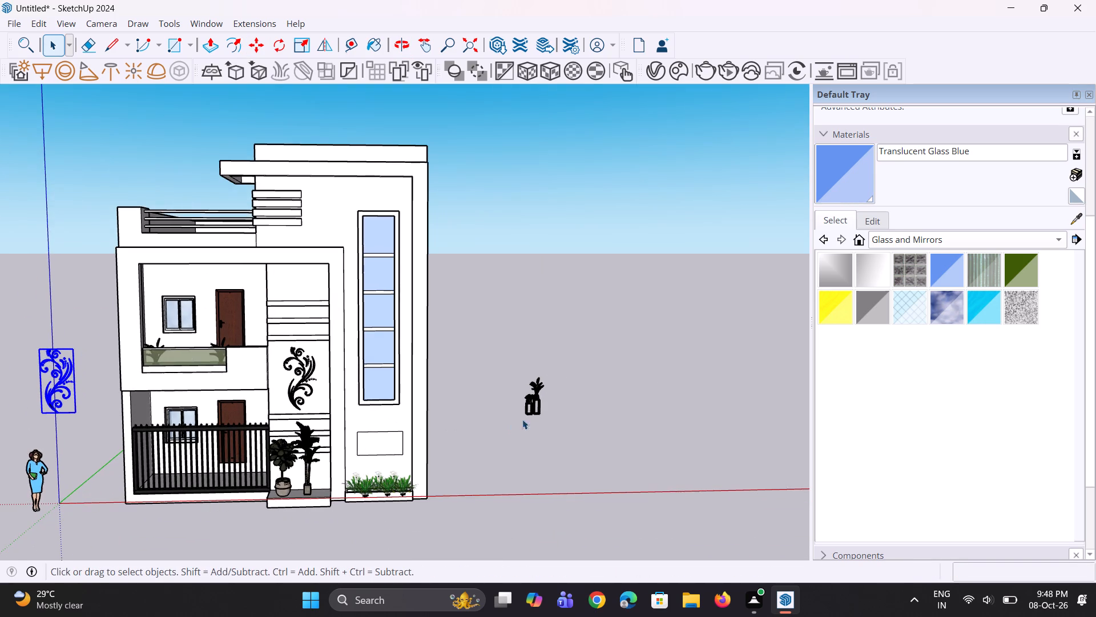
{"action": "scroll", "coordinate": [537, 403], "scroll_direction": "up", "scroll_amount": 2}
{"action": "left_click_drag", "start_coordinate": [503, 333], "coordinate": [548, 409]}
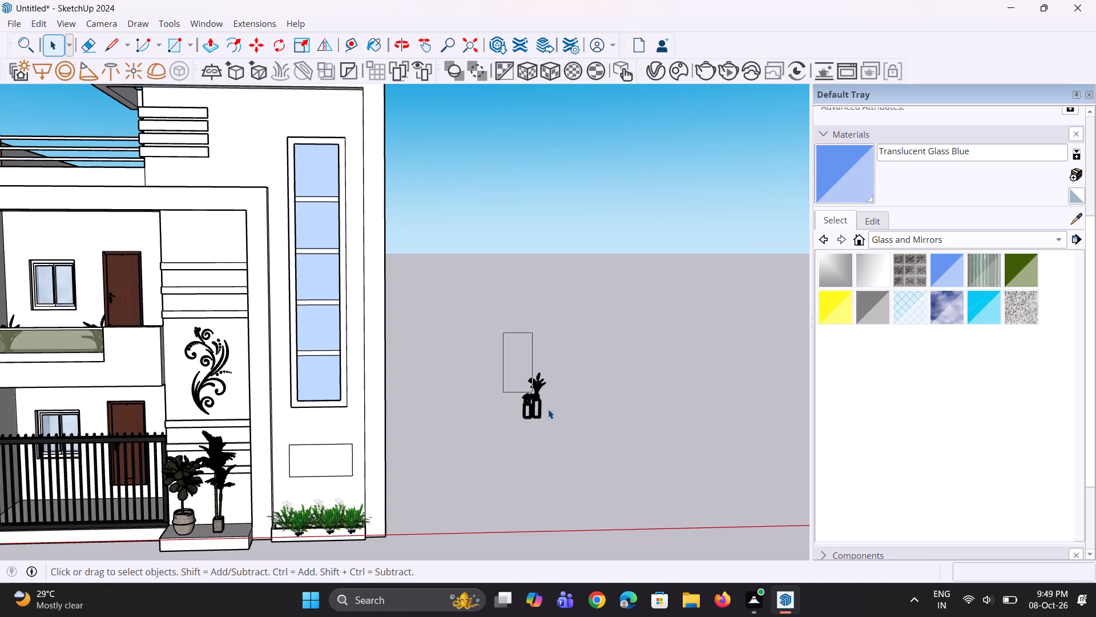
{"action": "left_click_drag", "start_coordinate": [548, 409], "coordinate": [598, 436]}
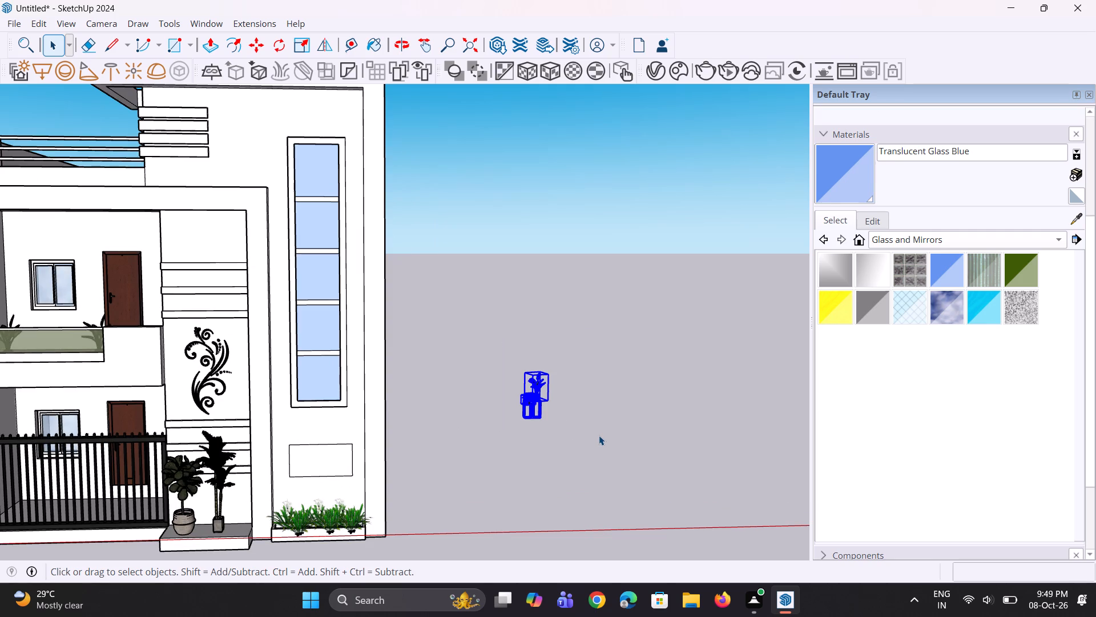
{"action": "key", "text": "Delete"}
Open the V-Ray Asset Editor with the whole house in view.
{"action": "scroll", "coordinate": [601, 428], "scroll_direction": "down", "scroll_amount": 7}
{"action": "middle_click_drag", "start_coordinate": [591, 421], "coordinate": [557, 436]}
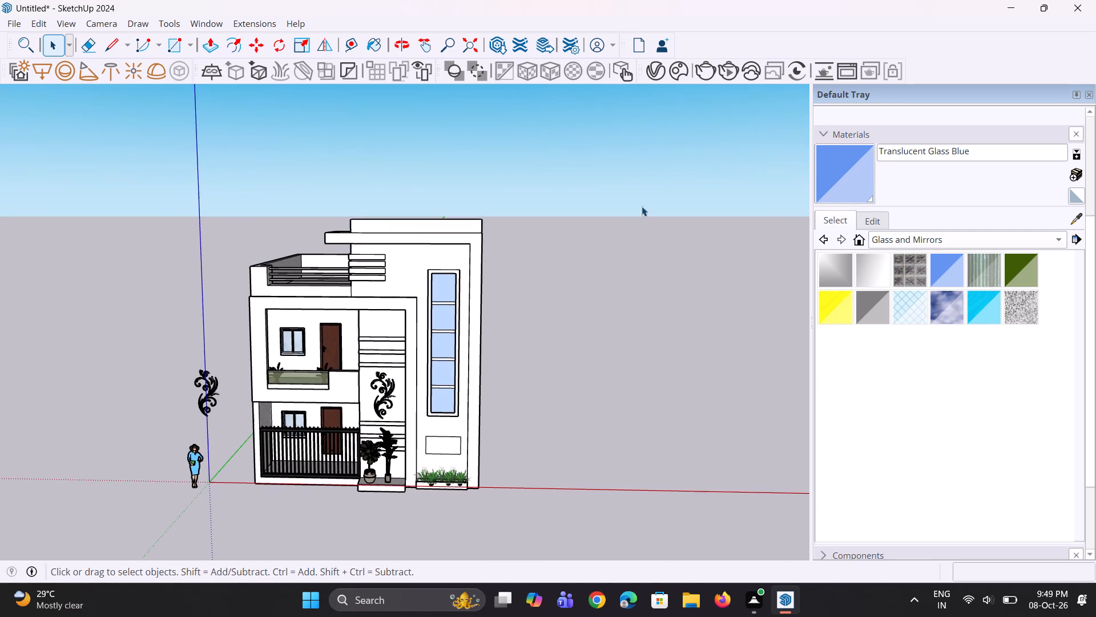
{"action": "scroll", "coordinate": [646, 193], "scroll_direction": "up", "scroll_amount": 1}
{"action": "left_click", "coordinate": [654, 78]}
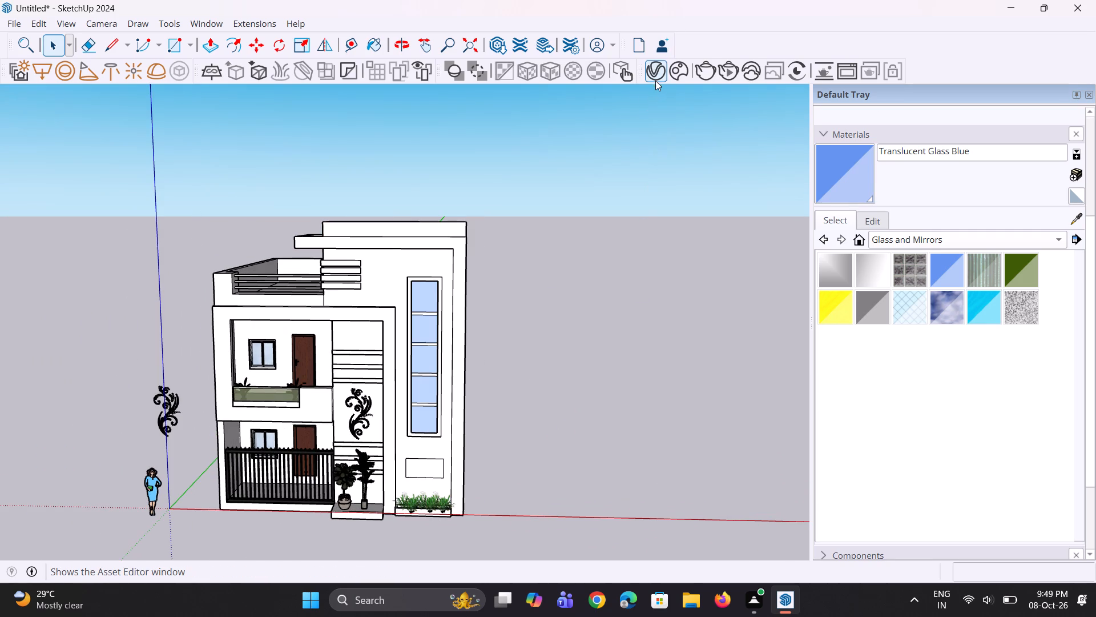
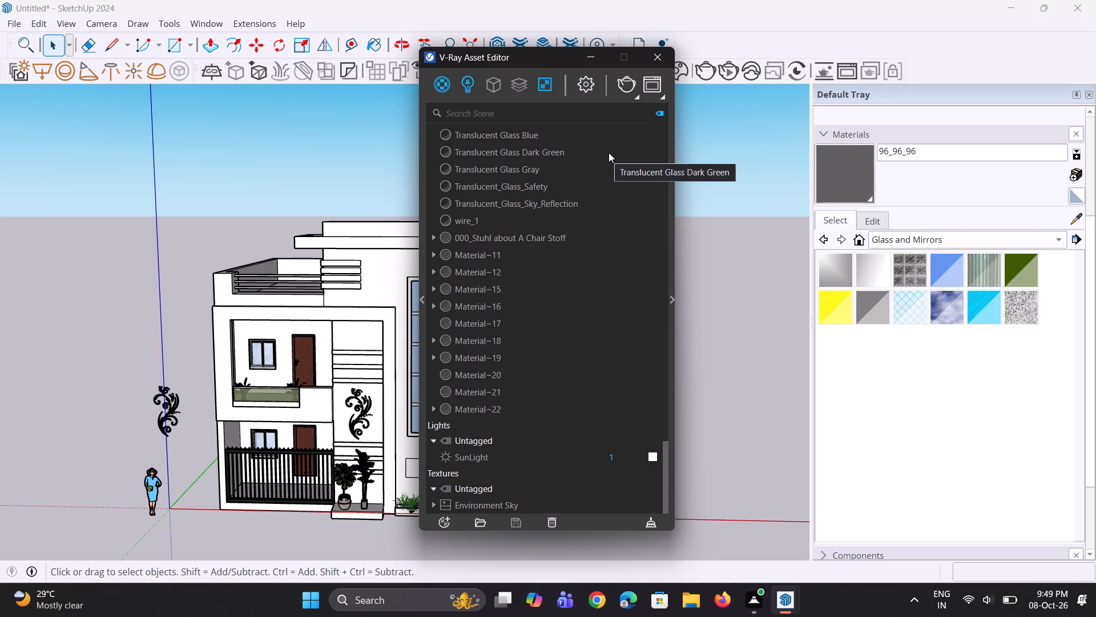
Create a new Generic V-Ray material in the Asset Editor and show its parameters.
{"action": "scroll", "coordinate": [457, 188], "scroll_direction": "down", "scroll_amount": 3}
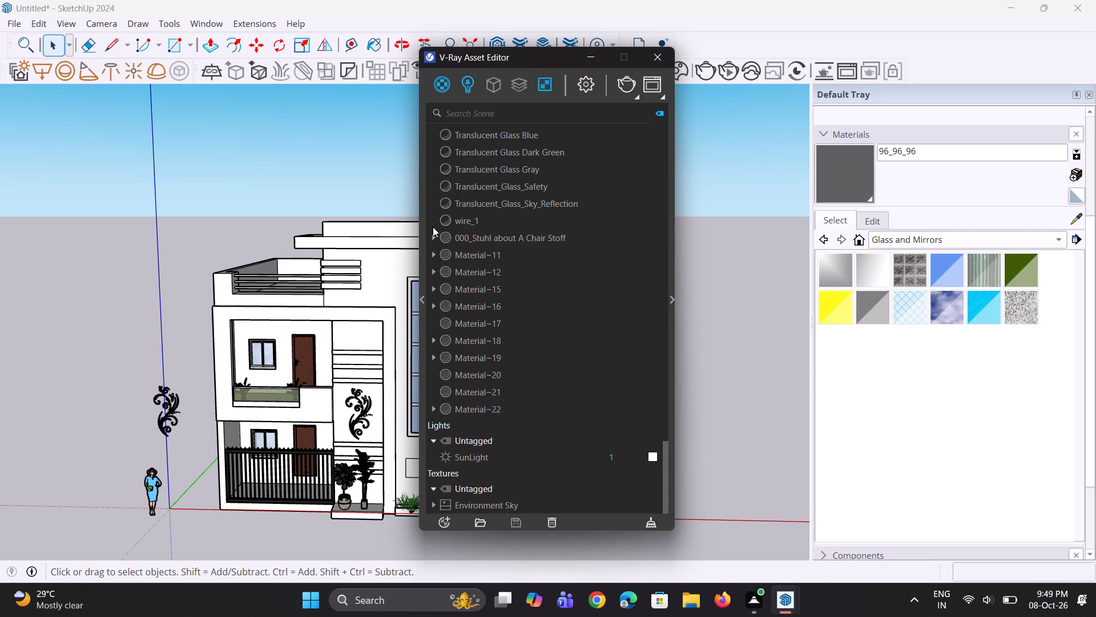
{"action": "right_click", "coordinate": [439, 75]}
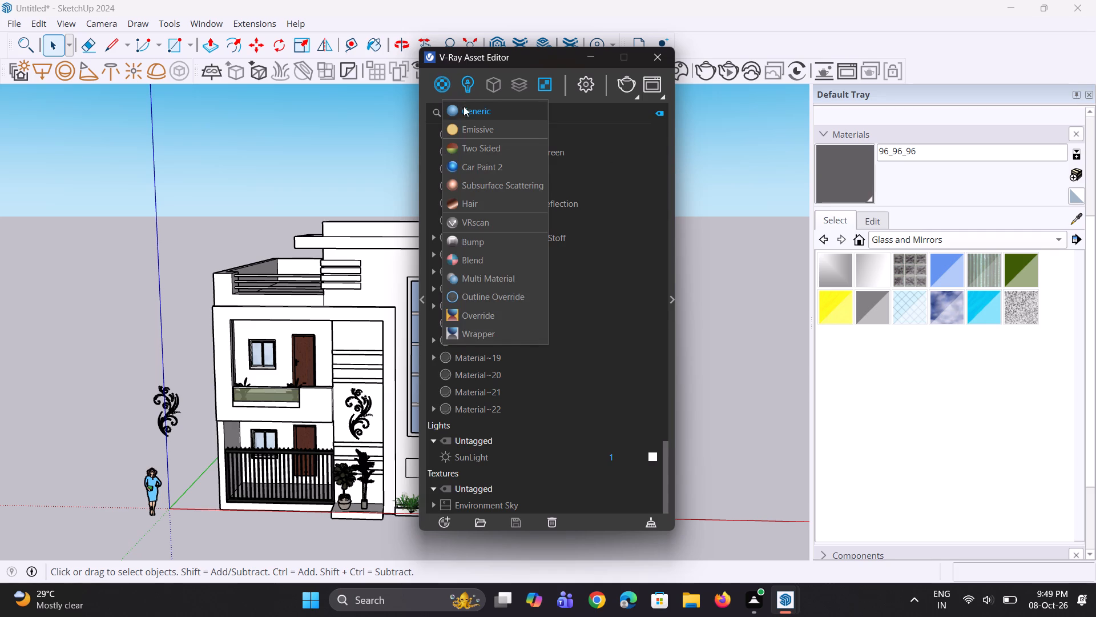
{"action": "left_click", "coordinate": [464, 108]}
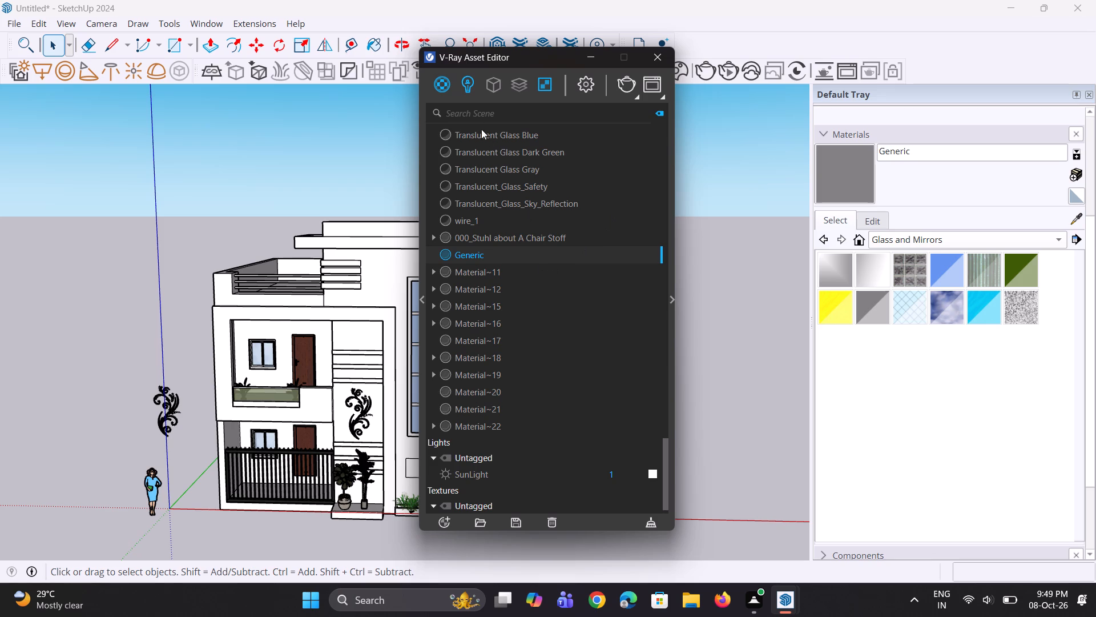
{"action": "left_click", "coordinate": [670, 305]}
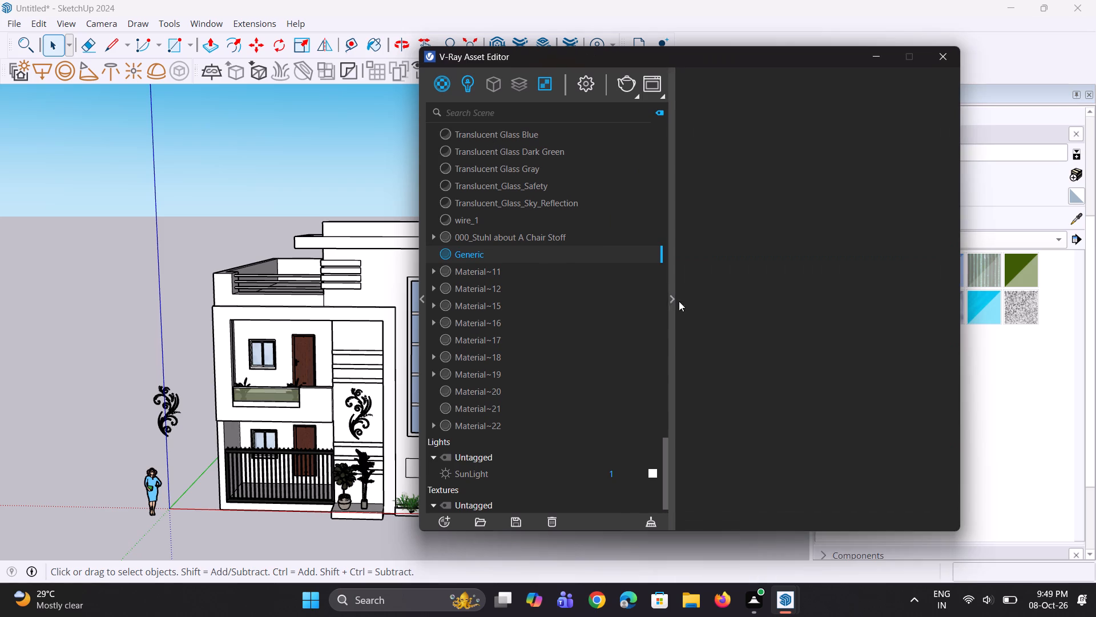
{"action": "left_click", "coordinate": [800, 328]}
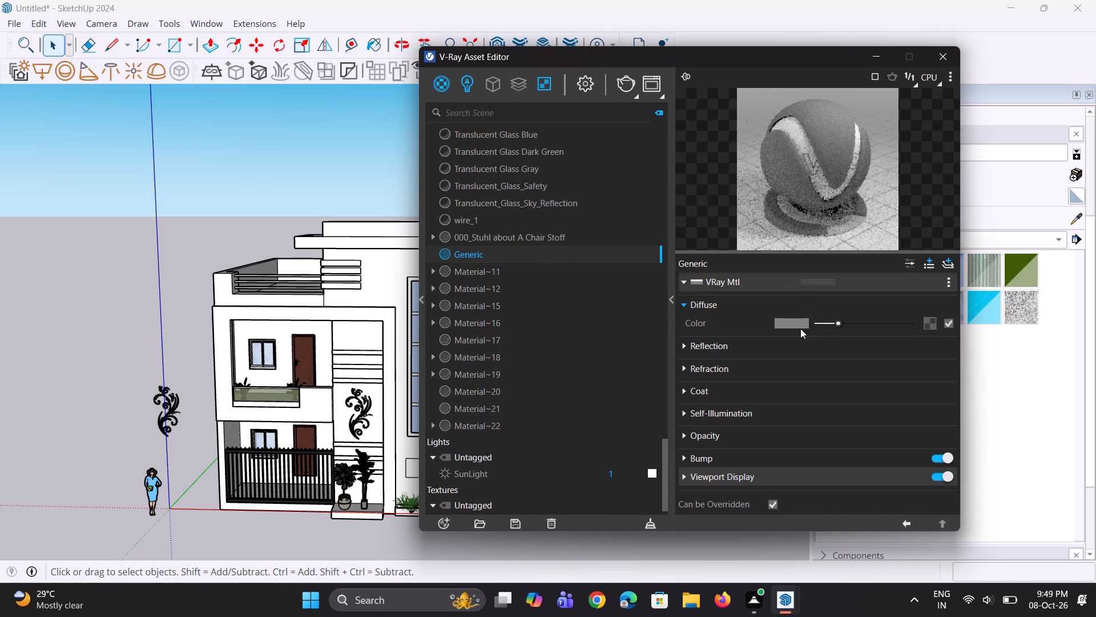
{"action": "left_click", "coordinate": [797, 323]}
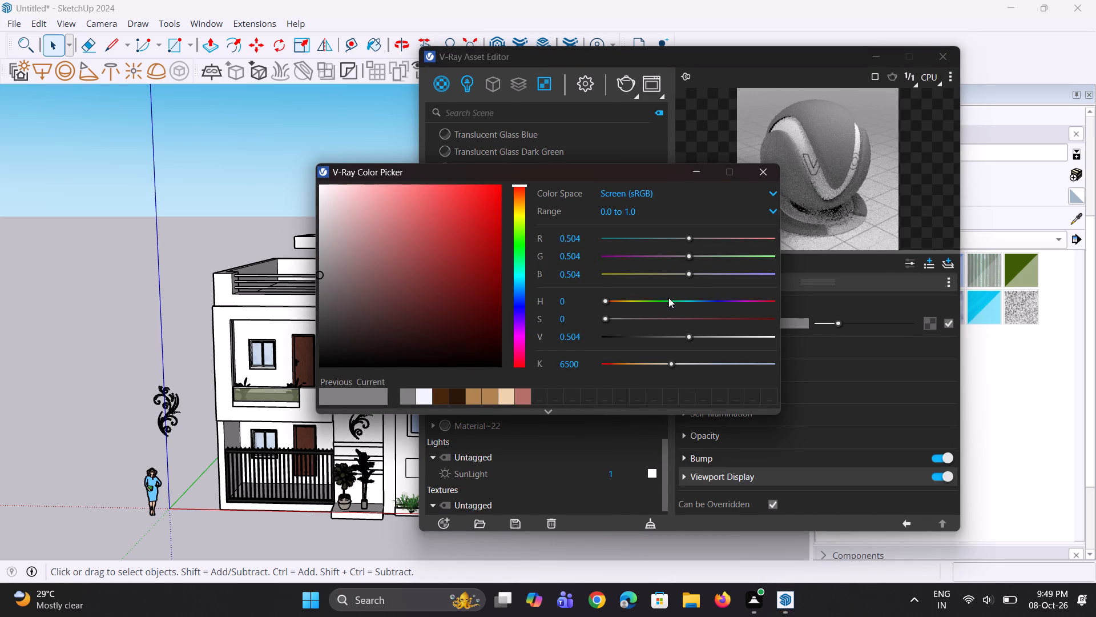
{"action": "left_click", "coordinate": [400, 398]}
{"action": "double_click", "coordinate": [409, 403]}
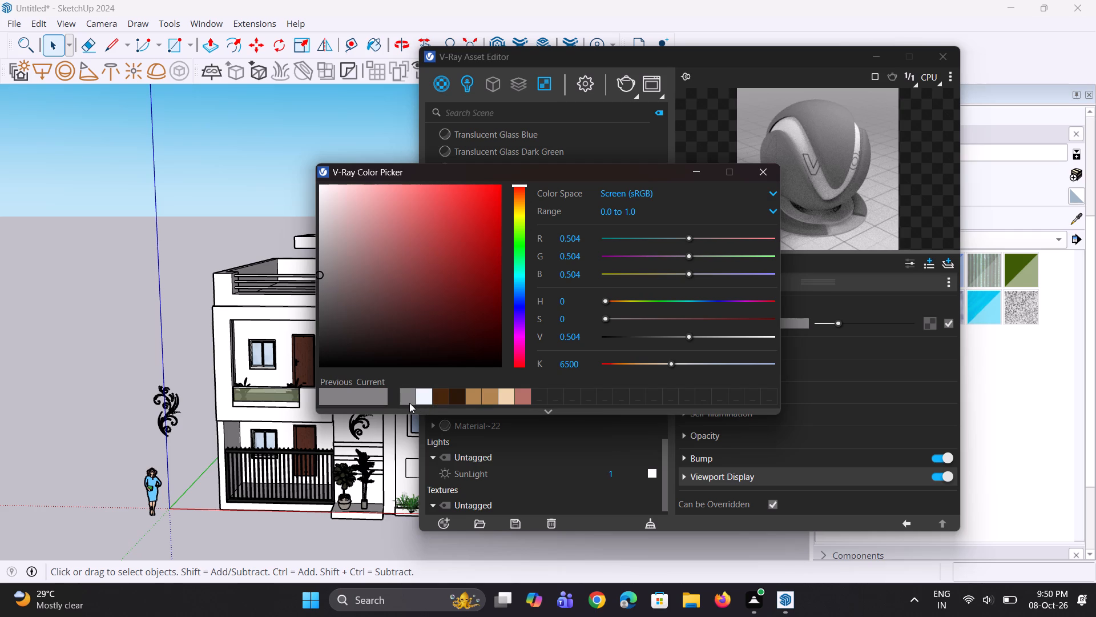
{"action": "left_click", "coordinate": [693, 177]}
Darken the Generic material's diffuse colour to a slightly deeper mid grey.
{"action": "scroll", "coordinate": [843, 318], "scroll_direction": "up", "scroll_amount": 3}
{"action": "left_click_drag", "start_coordinate": [843, 323], "coordinate": [830, 324]}
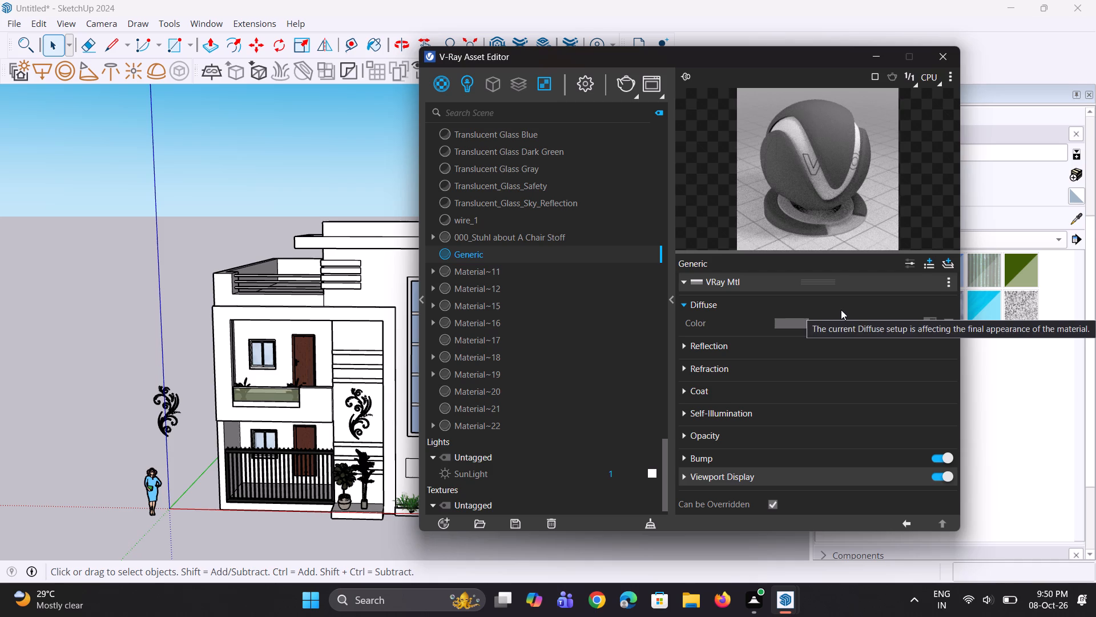
{"action": "scroll", "coordinate": [842, 336], "scroll_direction": "up", "scroll_amount": 3}
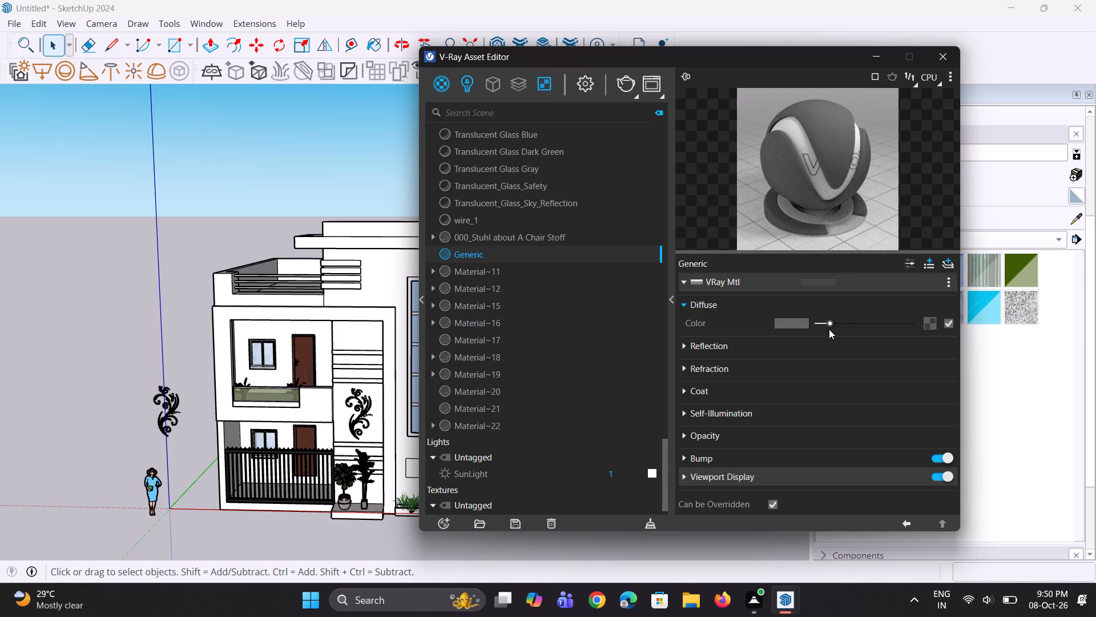
{"action": "left_click", "coordinate": [829, 326]}
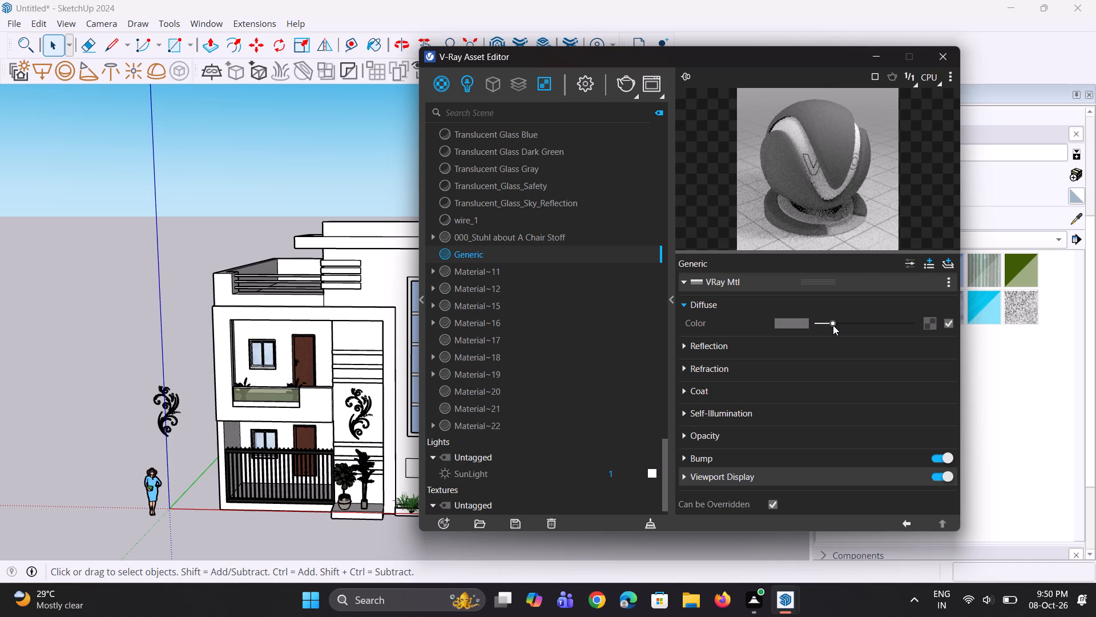
{"action": "left_click", "coordinate": [817, 221]}
Give the Generic material a mid-grey reflection colour and a reflection glossiness of 0.95, and put the Asset Editor away.
{"action": "left_click", "coordinate": [687, 349]}
{"action": "left_click_drag", "start_coordinate": [819, 363], "coordinate": [830, 365]}
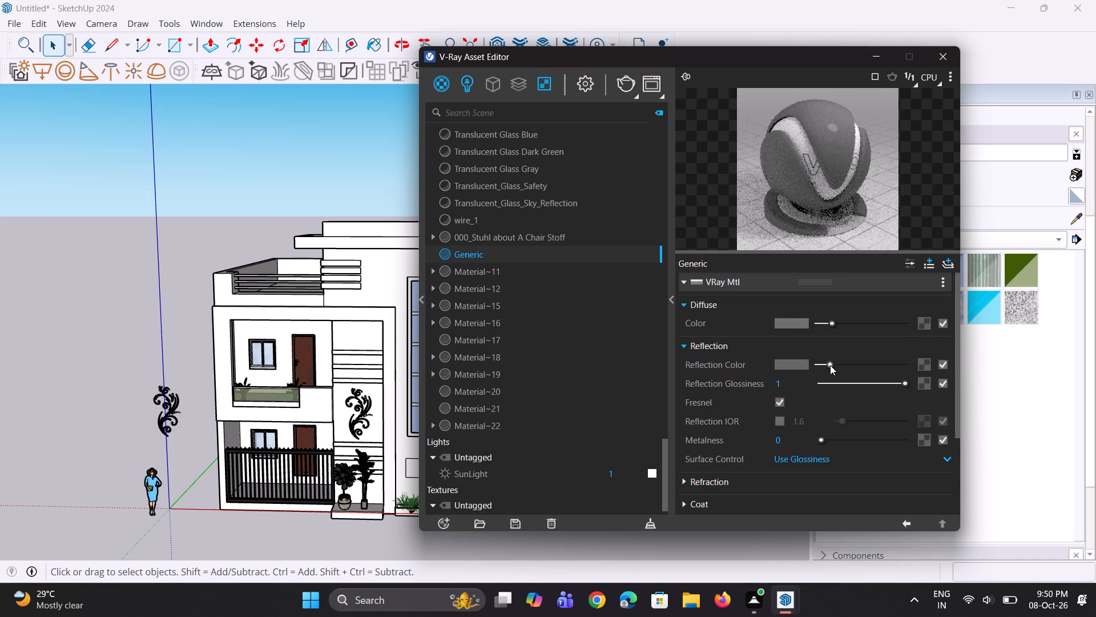
{"action": "left_click_drag", "start_coordinate": [830, 365], "coordinate": [831, 366]}
{"action": "left_click_drag", "start_coordinate": [796, 386], "coordinate": [718, 386]}
{"action": "type", "text": "0.95"}
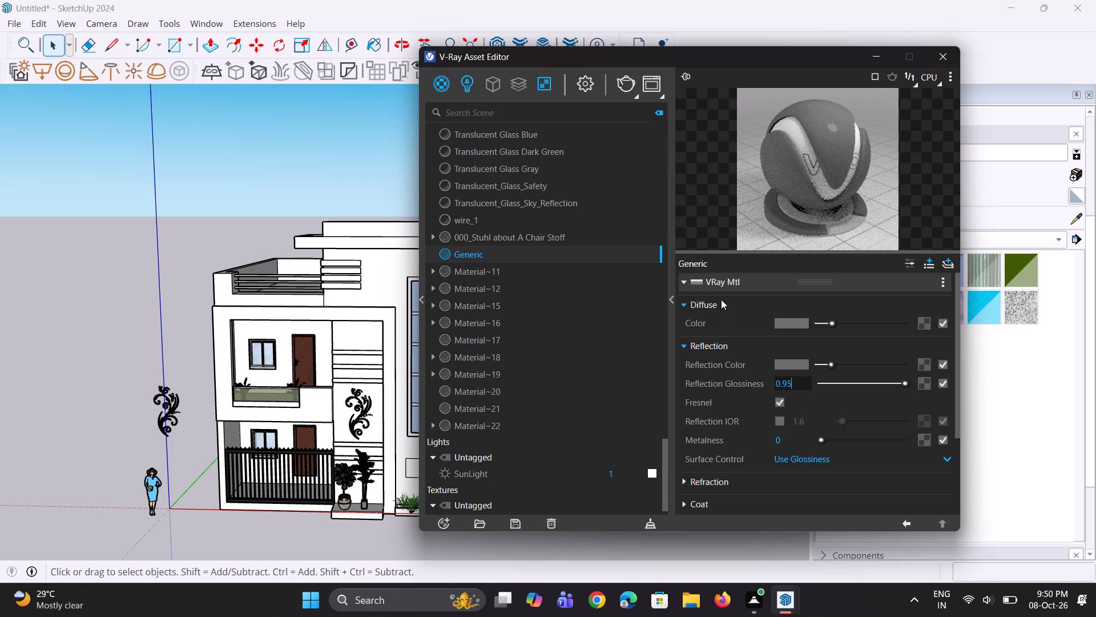
{"action": "key", "text": "Return"}
{"action": "triple_click", "coordinate": [793, 207]}
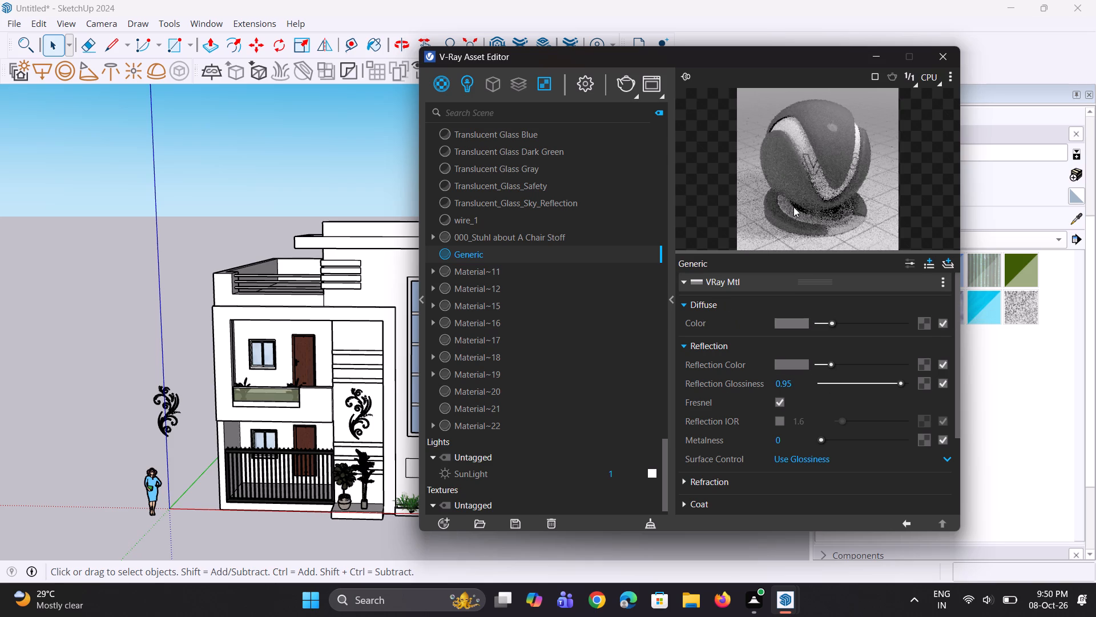
{"action": "left_click", "coordinate": [872, 59]}
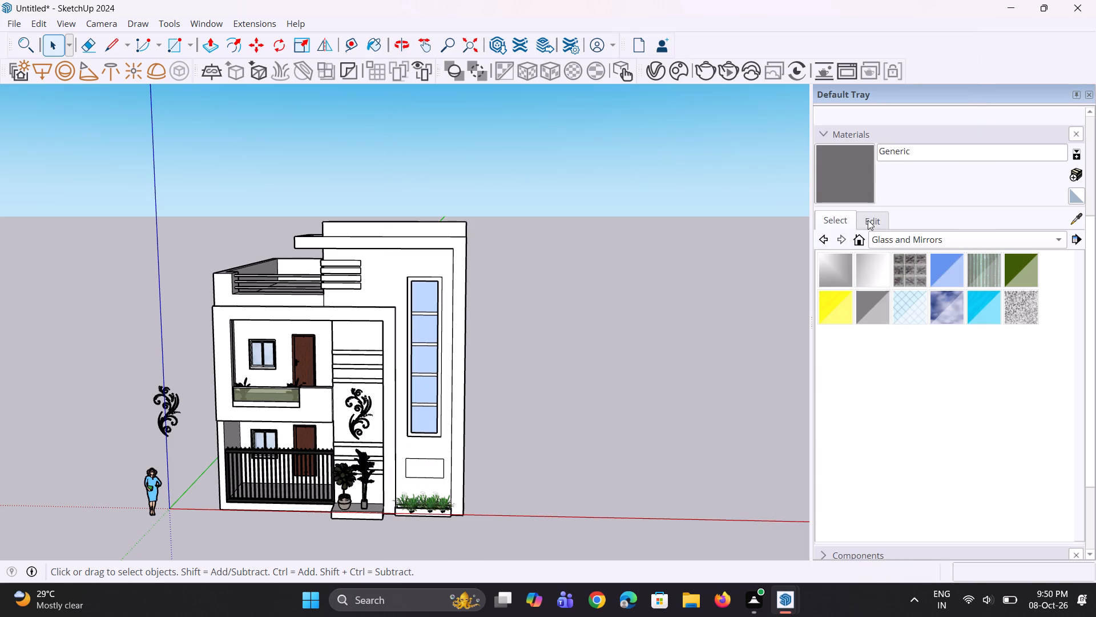
Paint the upper recessed wall faces between the white bands and behind the wall decoration with the Generic material.
{"action": "left_click", "coordinate": [859, 185]}
{"action": "scroll", "coordinate": [371, 362], "scroll_direction": "up", "scroll_amount": 6}
{"action": "middle_click", "coordinate": [375, 363]}
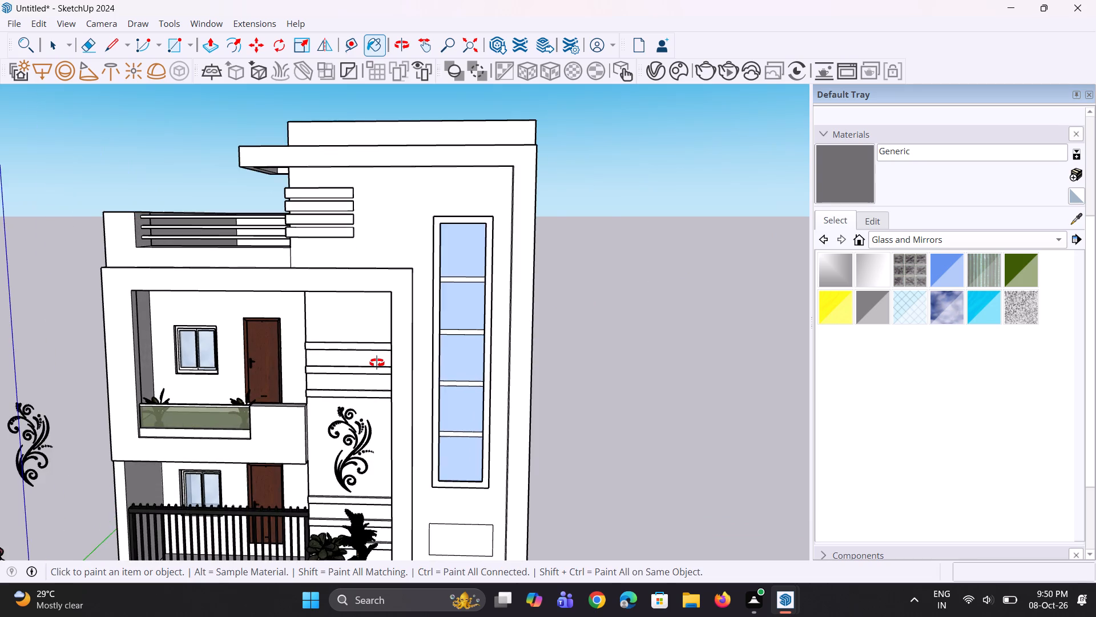
{"action": "scroll", "coordinate": [383, 354], "scroll_direction": "down", "scroll_amount": 2}
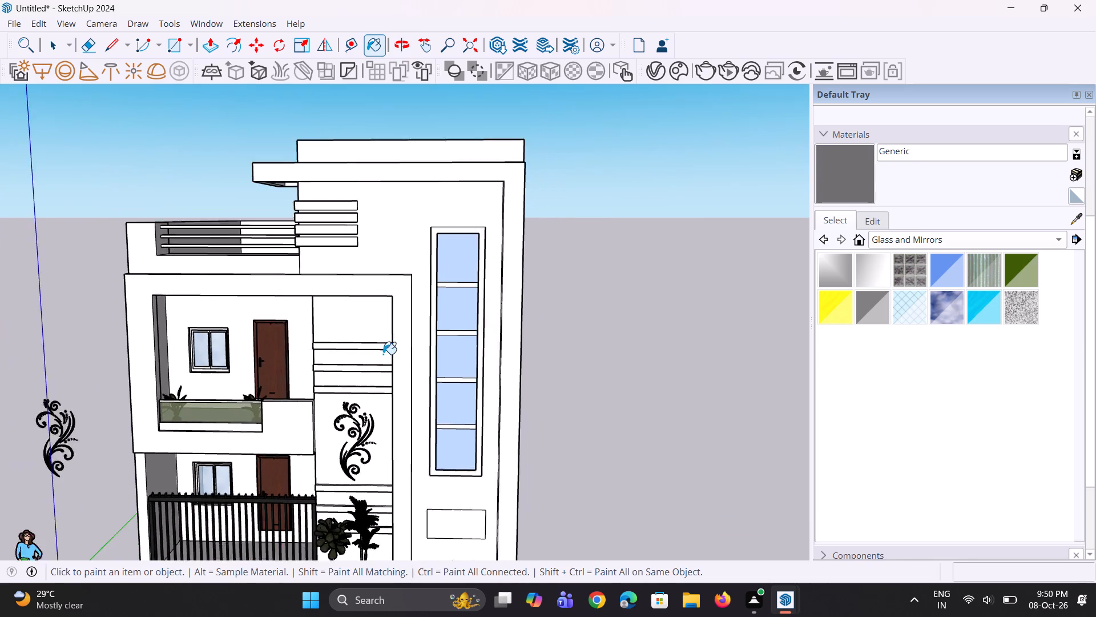
{"action": "scroll", "coordinate": [383, 354], "scroll_direction": "down", "scroll_amount": 1}
{"action": "scroll", "coordinate": [305, 346], "scroll_direction": "up", "scroll_amount": 5}
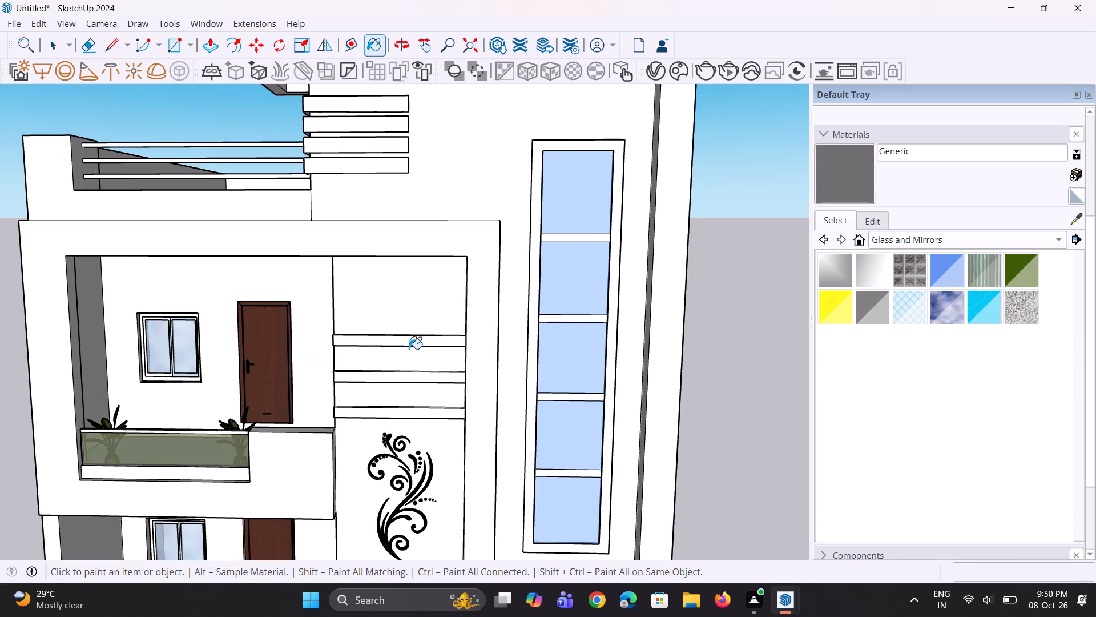
{"action": "left_click", "coordinate": [413, 306]}
{"action": "middle_click_drag", "start_coordinate": [412, 416], "coordinate": [414, 387]}
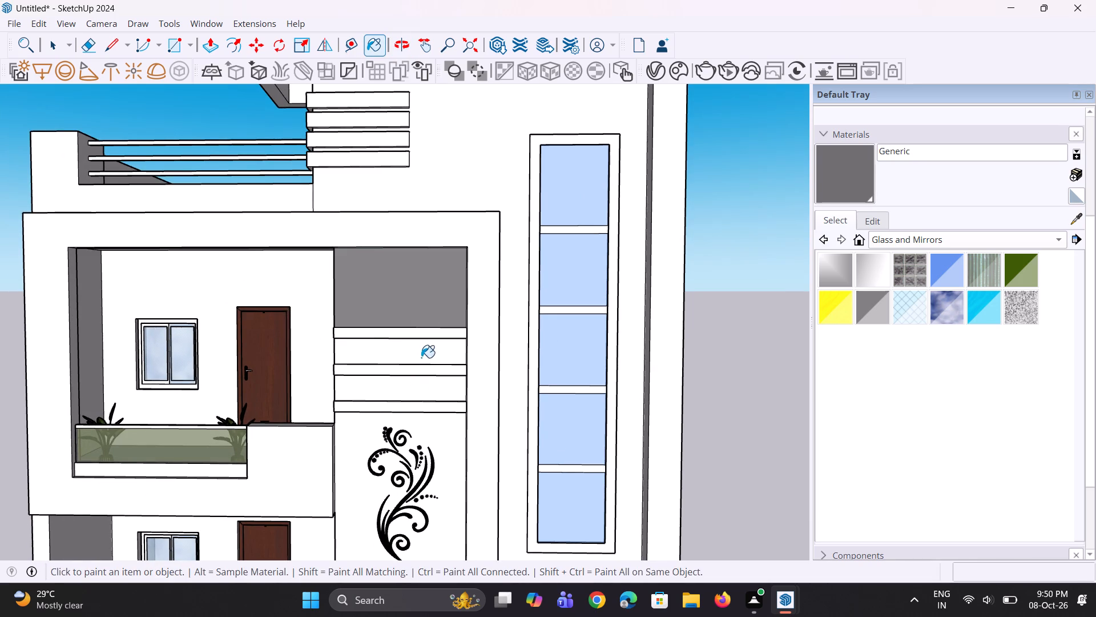
{"action": "left_click", "coordinate": [421, 358]}
{"action": "left_click", "coordinate": [414, 396]}
{"action": "left_click", "coordinate": [376, 438]}
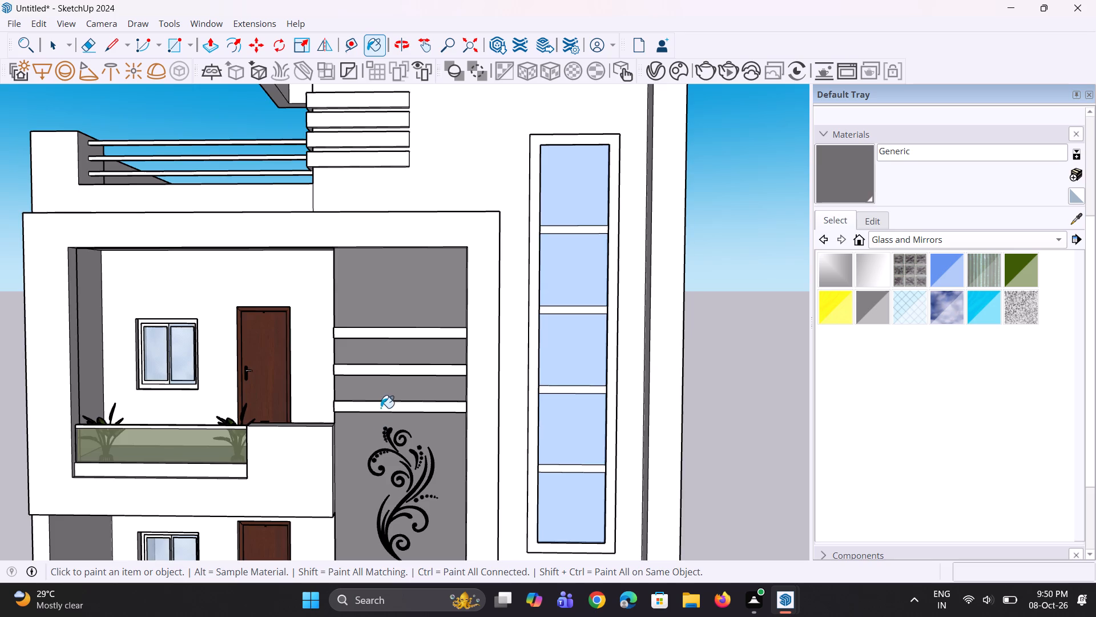
Paint the remaining recessed wall faces below the decoration, including those behind the potted plants, with the Generic material.
{"action": "scroll", "coordinate": [381, 408], "scroll_direction": "down", "scroll_amount": 12}
{"action": "scroll", "coordinate": [379, 440], "scroll_direction": "up", "scroll_amount": 9}
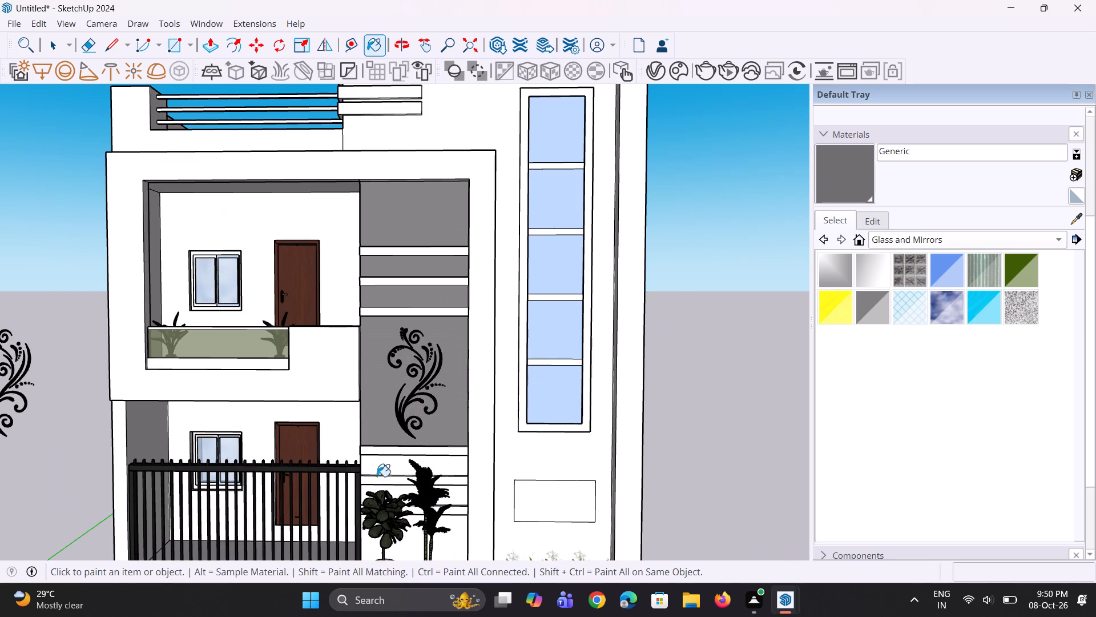
{"action": "left_click", "coordinate": [383, 471]}
{"action": "scroll", "coordinate": [384, 466], "scroll_direction": "down", "scroll_amount": 4}
{"action": "middle_click_drag", "start_coordinate": [372, 494], "coordinate": [552, 452]}
{"action": "scroll", "coordinate": [374, 494], "scroll_direction": "up", "scroll_amount": 1}
{"action": "scroll", "coordinate": [434, 506], "scroll_direction": "up", "scroll_amount": 4}
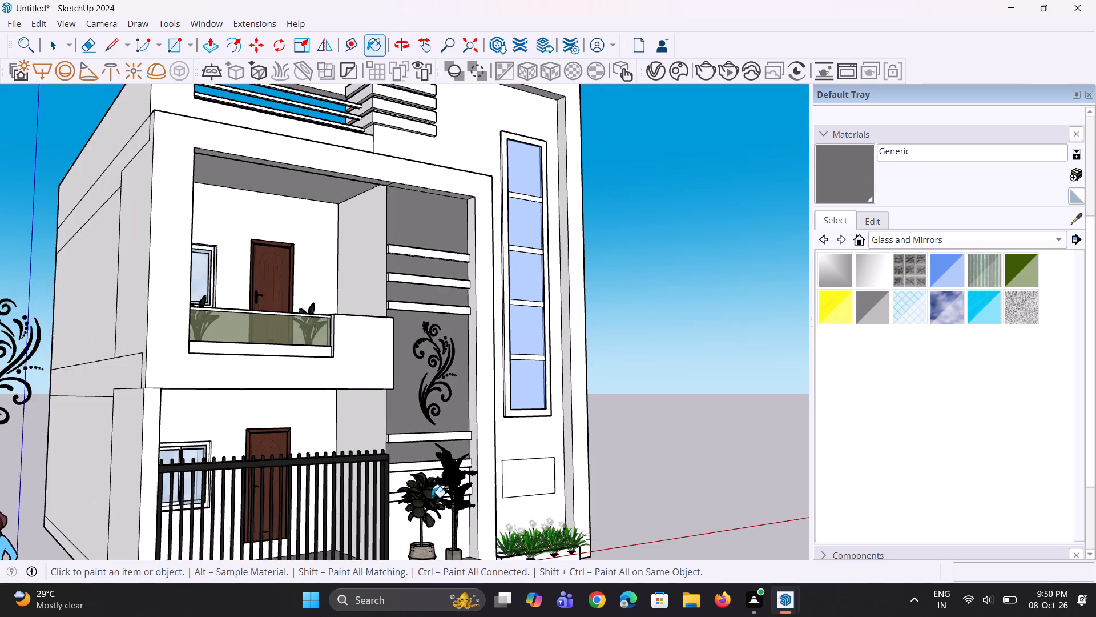
{"action": "scroll", "coordinate": [416, 496], "scroll_direction": "up", "scroll_amount": 3}
{"action": "left_click", "coordinate": [405, 480]}
{"action": "left_click", "coordinate": [396, 519]}
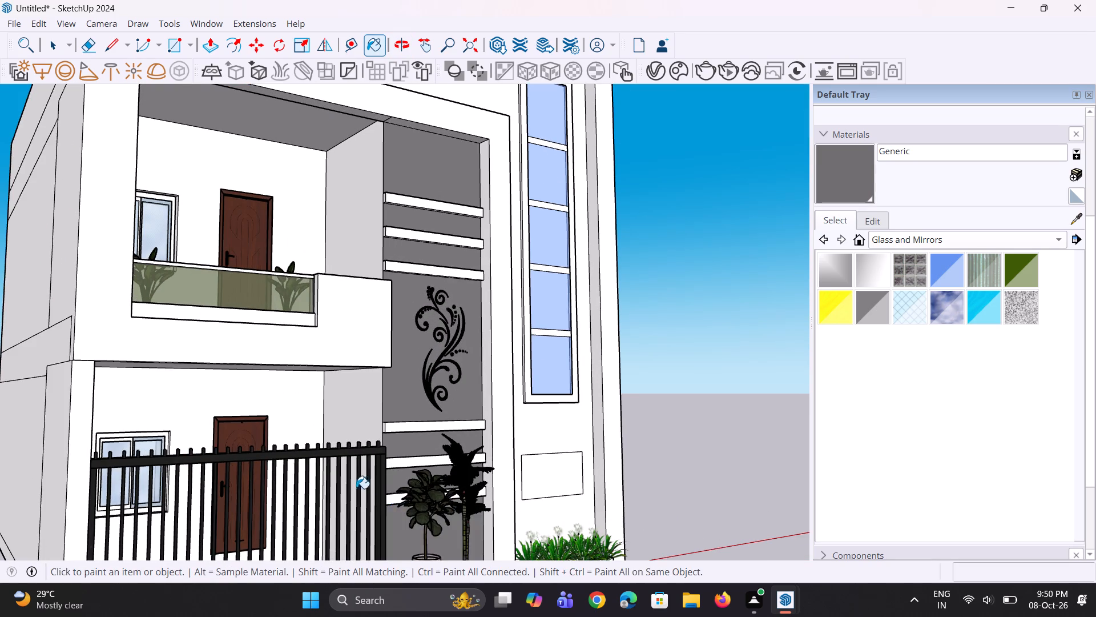
Switch the materials to the Colors collection and open the wall decoration component on the recessed wall for editing.
{"action": "scroll", "coordinate": [356, 487], "scroll_direction": "down", "scroll_amount": 9}
{"action": "middle_click_drag", "start_coordinate": [481, 456], "coordinate": [301, 472]}
{"action": "scroll", "coordinate": [412, 432], "scroll_direction": "up", "scroll_amount": 5}
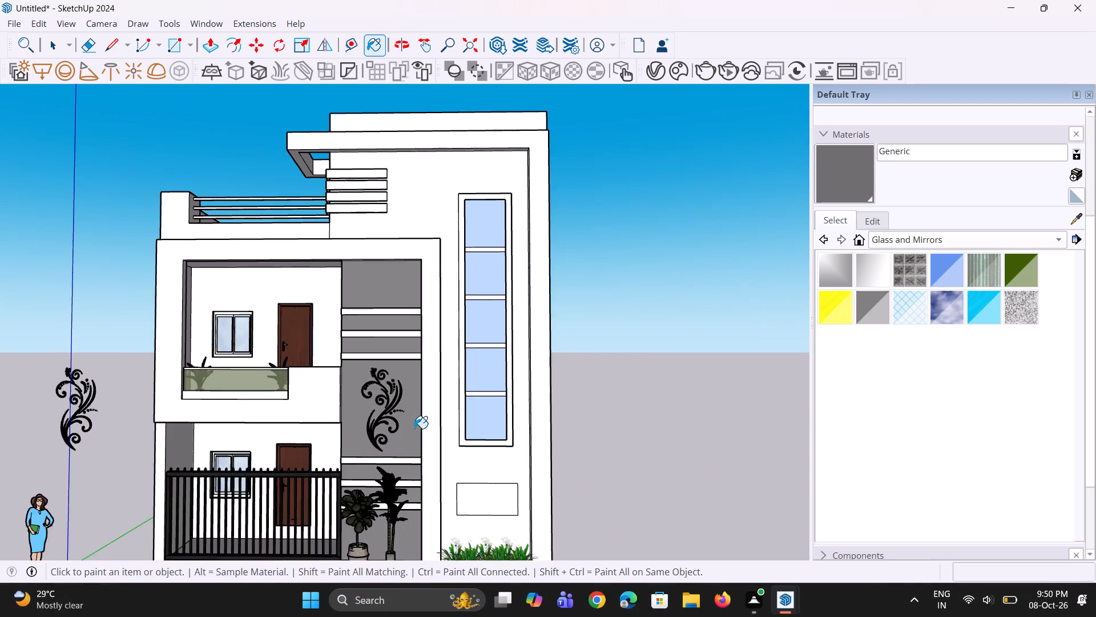
{"action": "scroll", "coordinate": [414, 428], "scroll_direction": "up", "scroll_amount": 2}
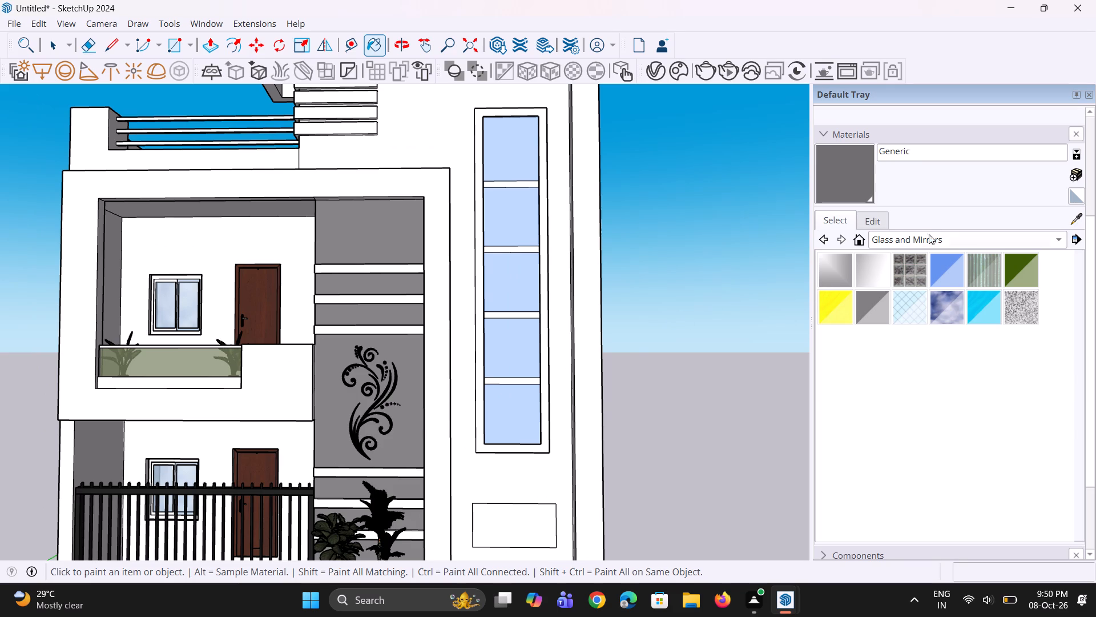
{"action": "left_click", "coordinate": [929, 241]}
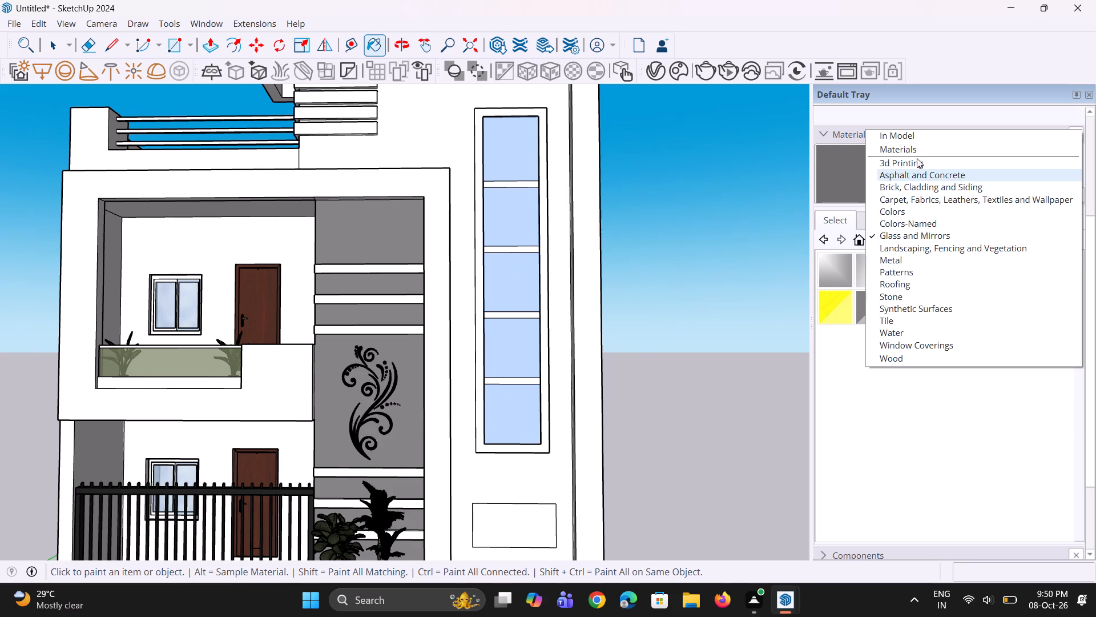
{"action": "left_click", "coordinate": [922, 207]}
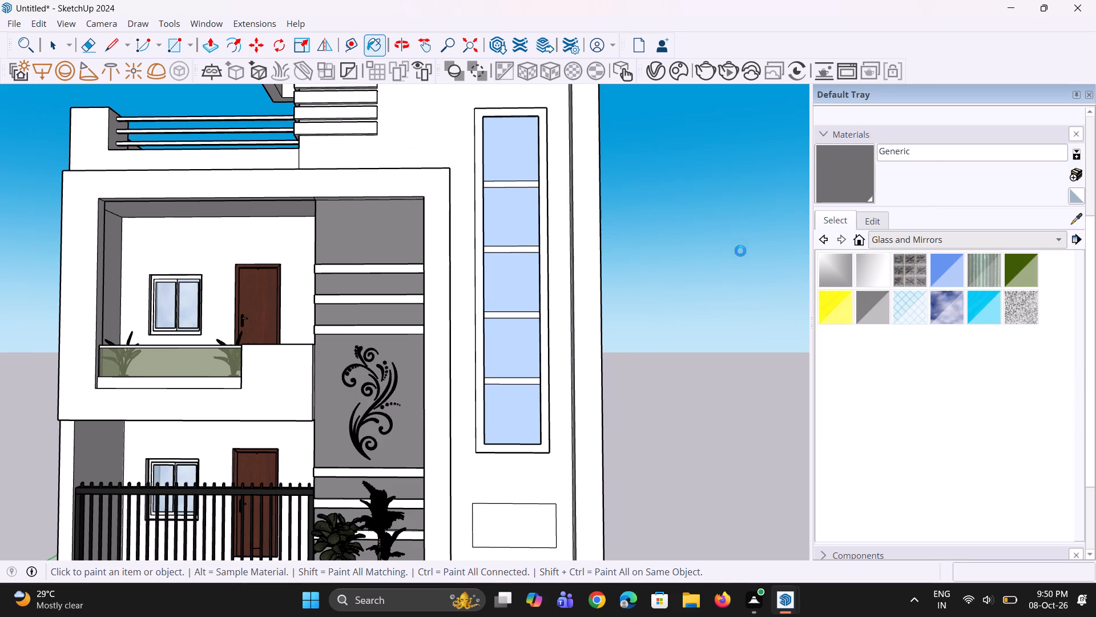
{"action": "key", "text": "space"}
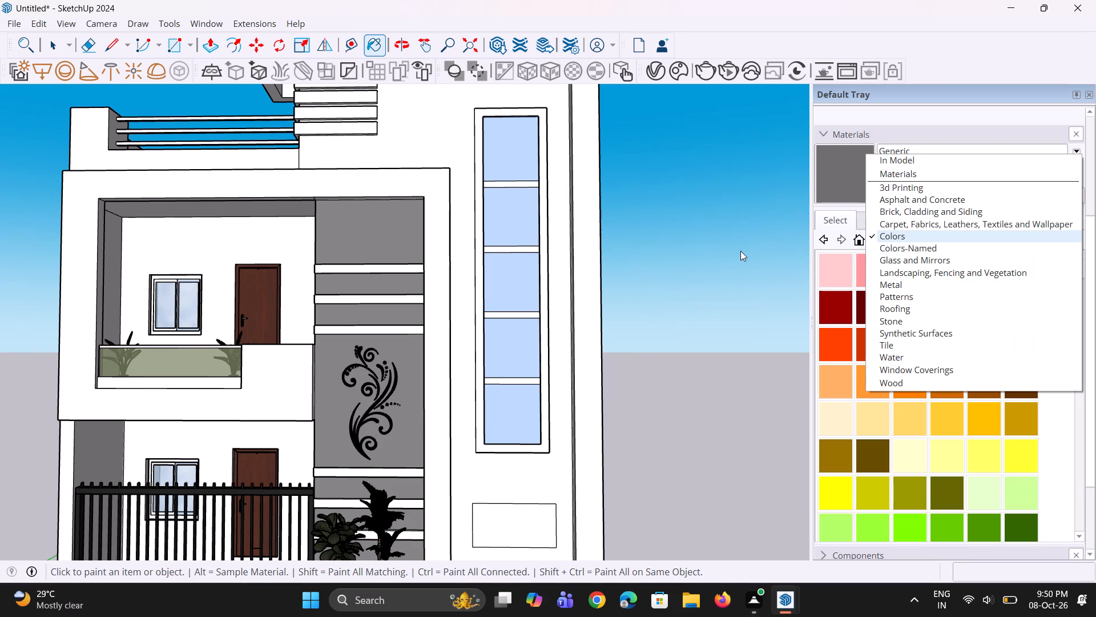
{"action": "key", "text": "space"}
{"action": "key", "text": "space"}
{"action": "right_click", "coordinate": [391, 385]}
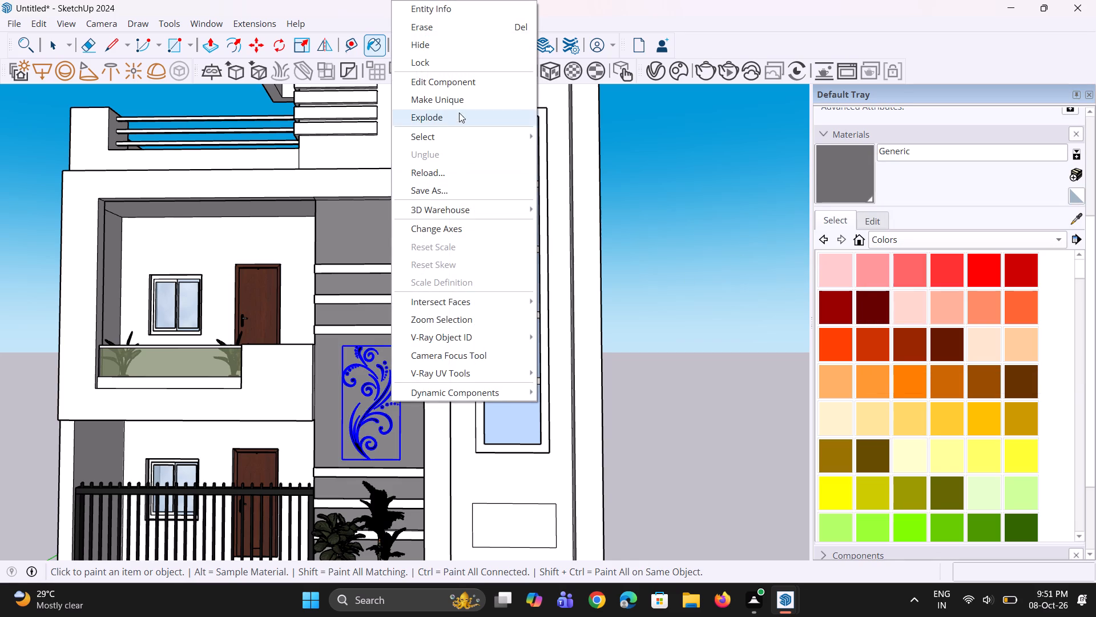
{"action": "left_click", "coordinate": [456, 88]}
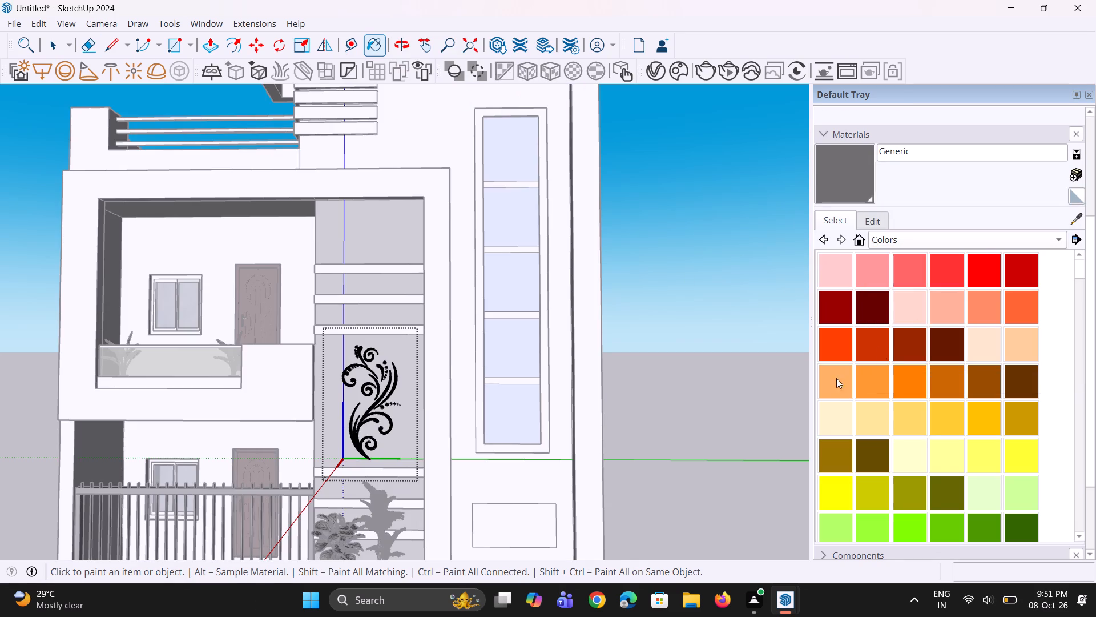
Pick white Color M00, open the wall decoration's nested component for editing and paint its main stem with it.
{"action": "scroll", "coordinate": [839, 388], "scroll_direction": "down", "scroll_amount": 17}
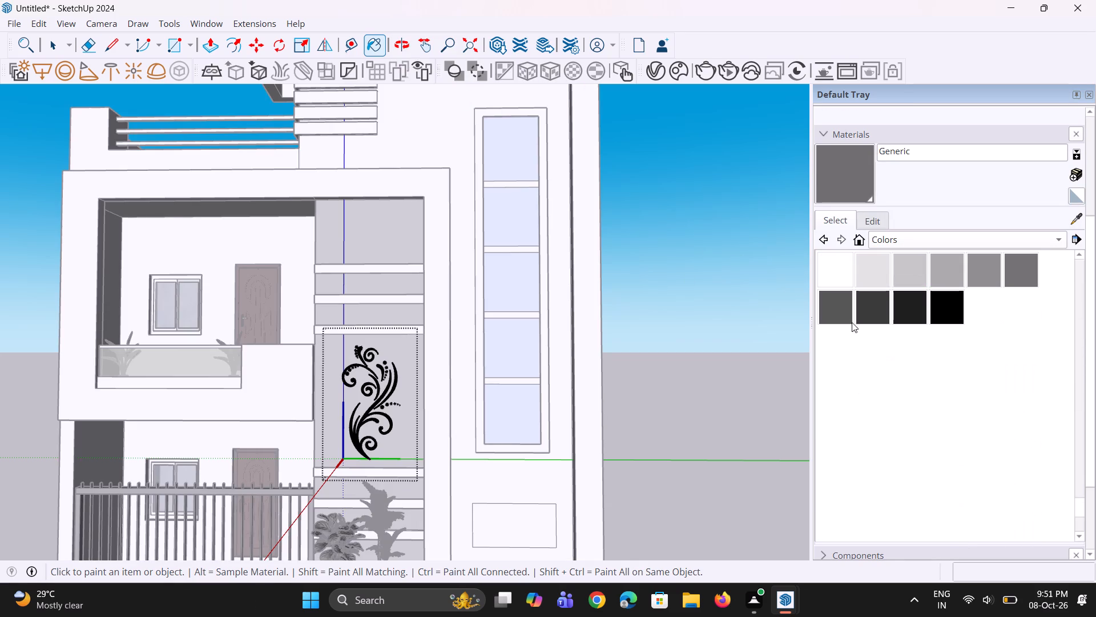
{"action": "left_click", "coordinate": [840, 275]}
{"action": "scroll", "coordinate": [107, 420], "scroll_direction": "up", "scroll_amount": 4}
{"action": "scroll", "coordinate": [458, 415], "scroll_direction": "up", "scroll_amount": 3}
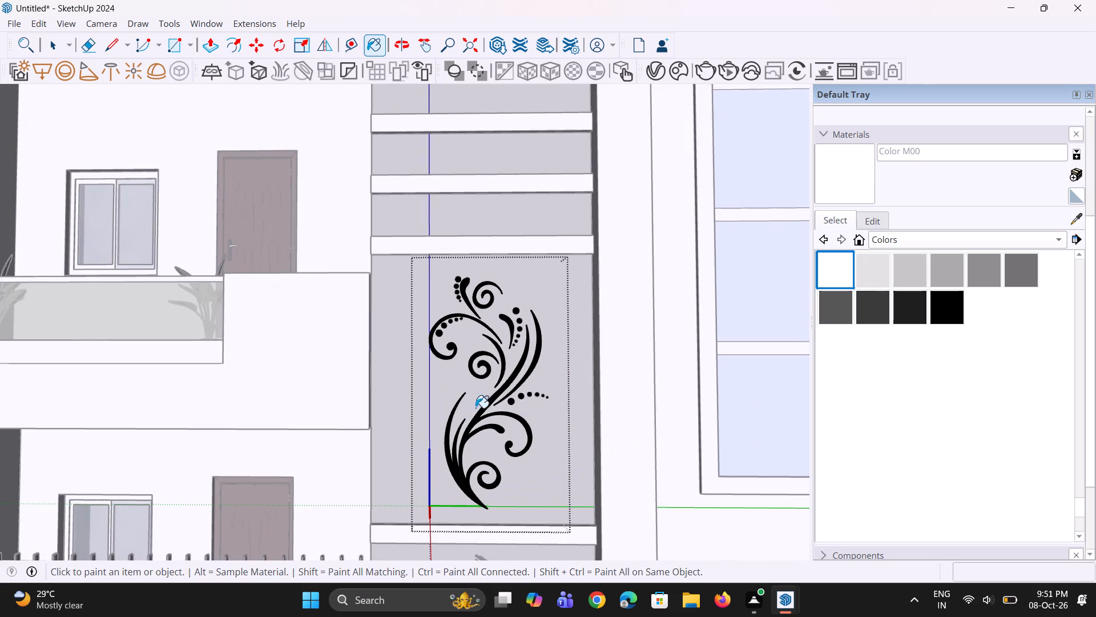
{"action": "triple_click", "coordinate": [486, 407]}
{"action": "left_click", "coordinate": [489, 404]}
{"action": "right_click", "coordinate": [490, 403]}
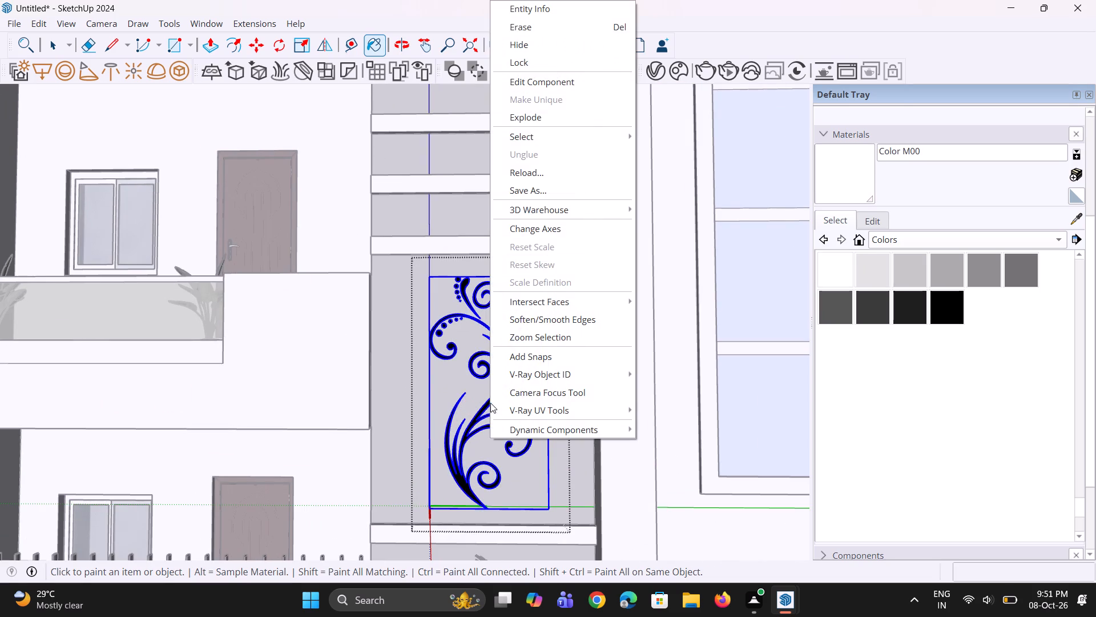
{"action": "left_click", "coordinate": [546, 83]}
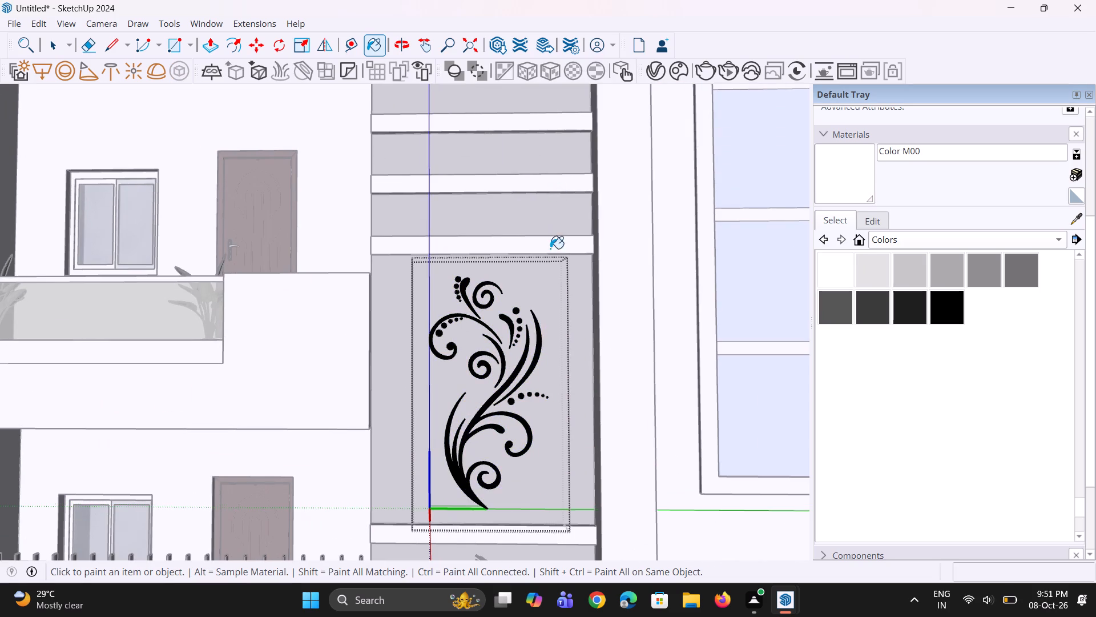
{"action": "scroll", "coordinate": [523, 365], "scroll_direction": "up", "scroll_amount": 2}
{"action": "double_click", "coordinate": [518, 367]}
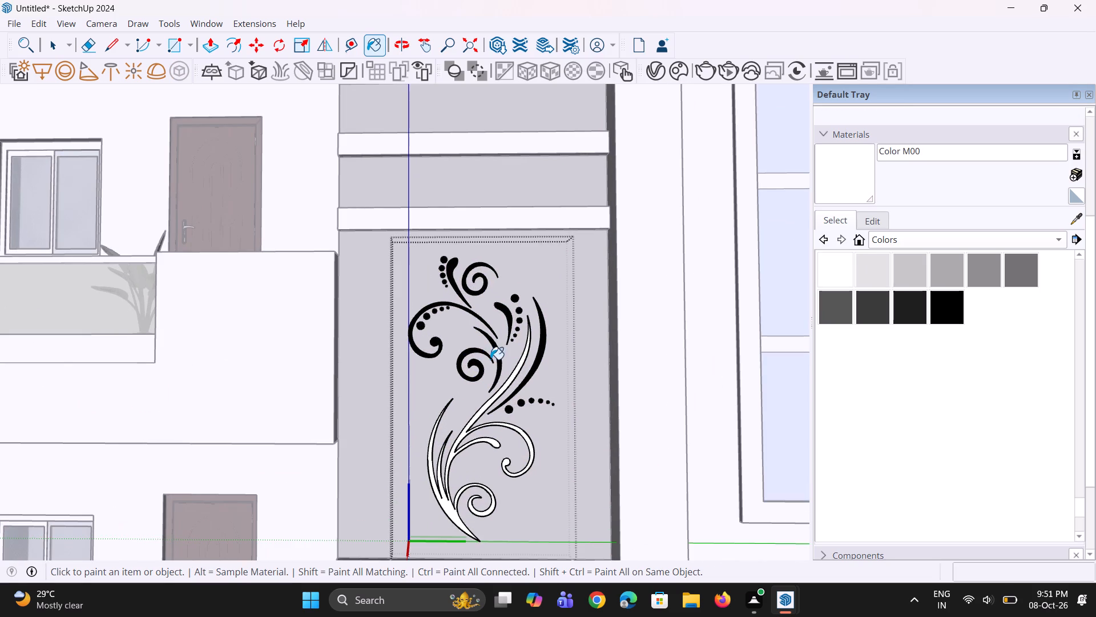
Paint the decoration's central curved leaf, middle spiral, small club-shaped leaf and long outer curve with Color M00.
{"action": "double_click", "coordinate": [498, 360]}
{"action": "double_click", "coordinate": [498, 355]}
{"action": "scroll", "coordinate": [483, 367], "scroll_direction": "up", "scroll_amount": 6}
{"action": "double_click", "coordinate": [468, 340]}
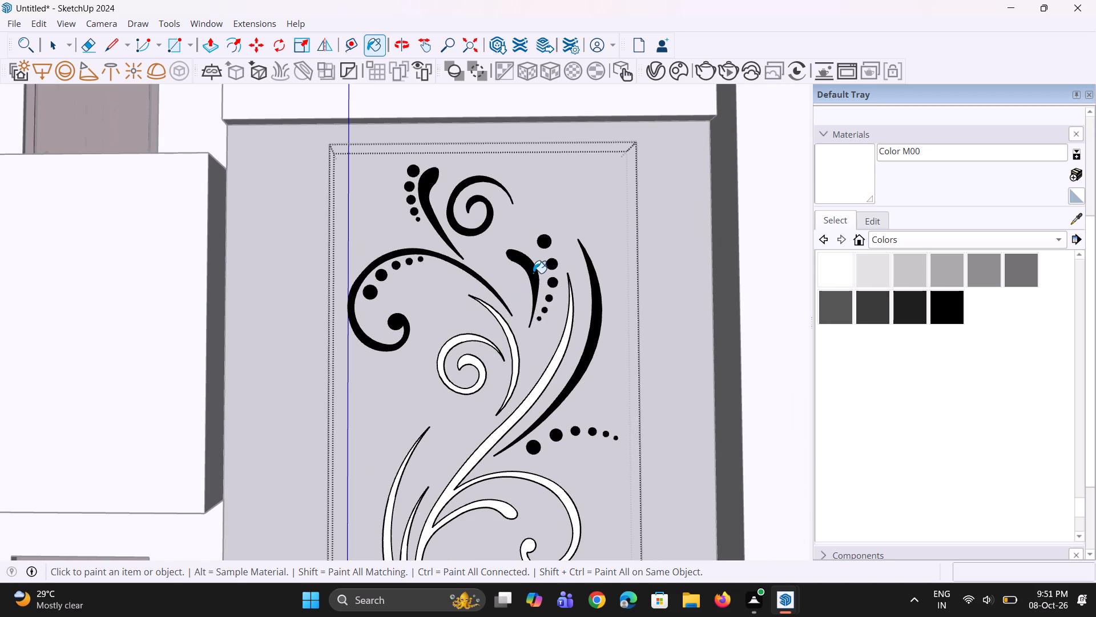
{"action": "double_click", "coordinate": [533, 273]}
{"action": "left_click", "coordinate": [599, 330]}
Paint the arched row of six dots beside the decoration's main stem with Color M00.
{"action": "scroll", "coordinate": [546, 436], "scroll_direction": "up", "scroll_amount": 3}
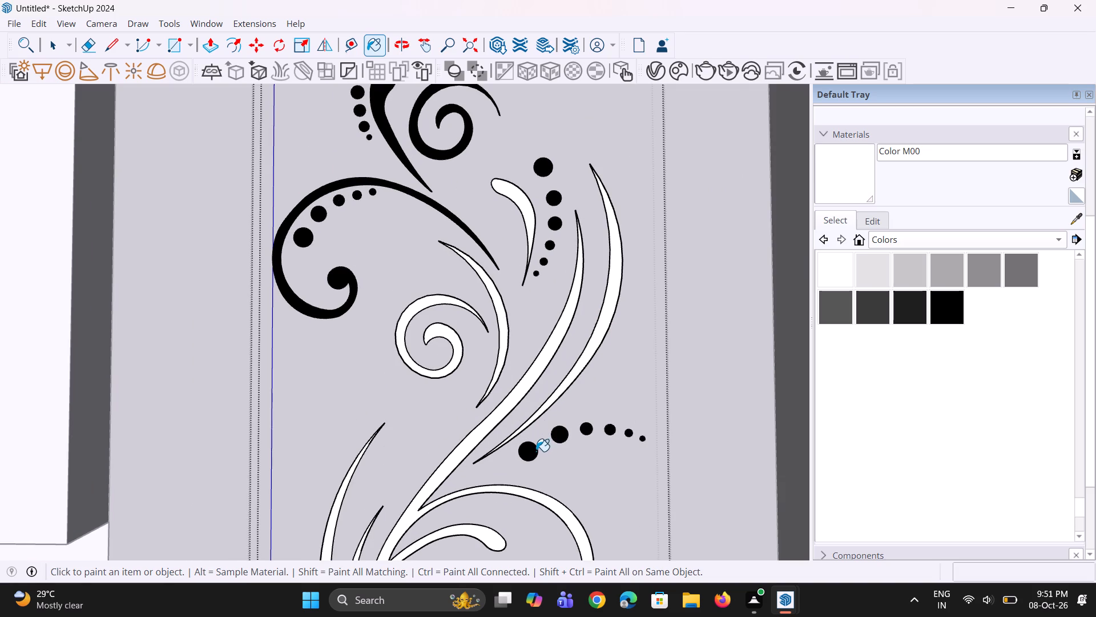
{"action": "left_click", "coordinate": [536, 451]}
{"action": "left_click", "coordinate": [559, 436]}
{"action": "left_click", "coordinate": [587, 430]}
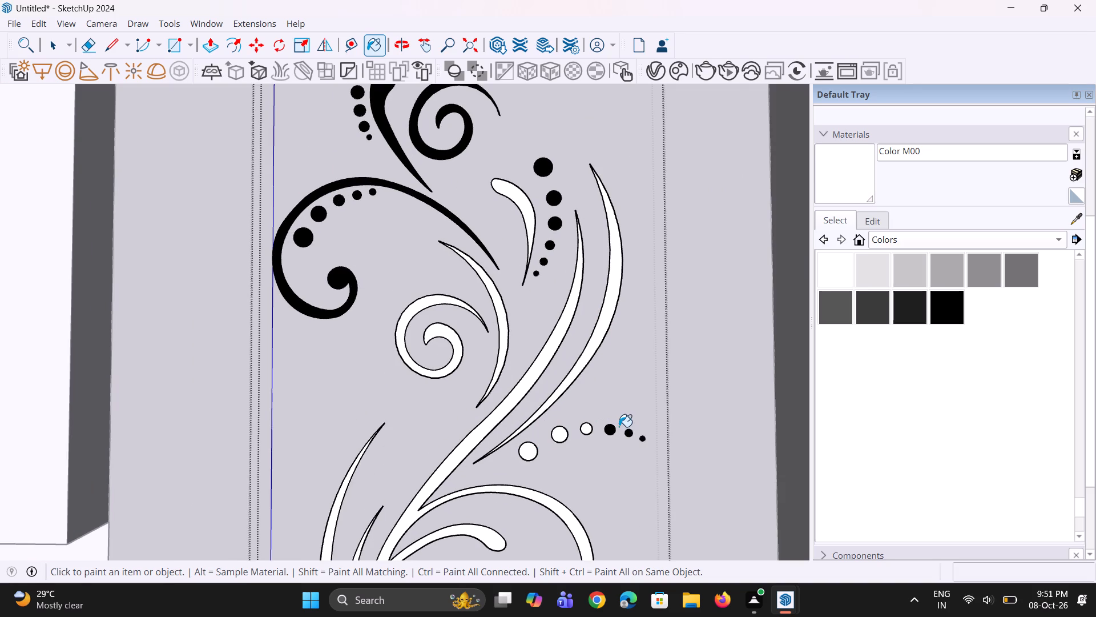
{"action": "left_click", "coordinate": [610, 429]}
{"action": "left_click", "coordinate": [630, 434]}
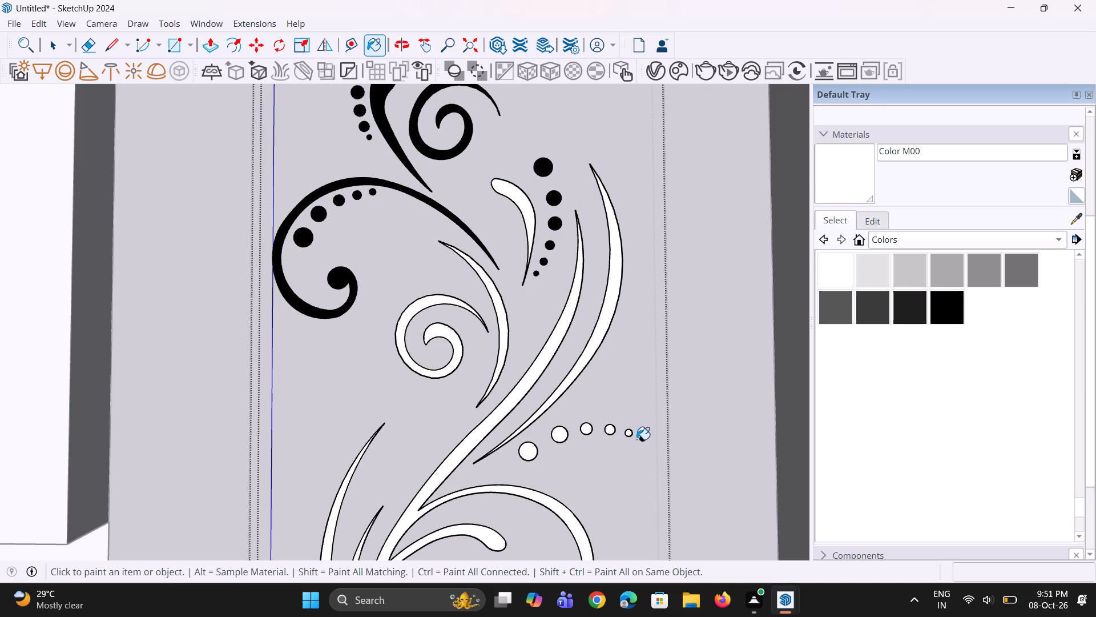
{"action": "left_click", "coordinate": [642, 439]}
{"action": "left_click", "coordinate": [644, 439]}
Paint the decoration's large left scroll, top leaf and top spiral with Color M00.
{"action": "left_click", "coordinate": [478, 241]}
{"action": "left_click", "coordinate": [447, 214]}
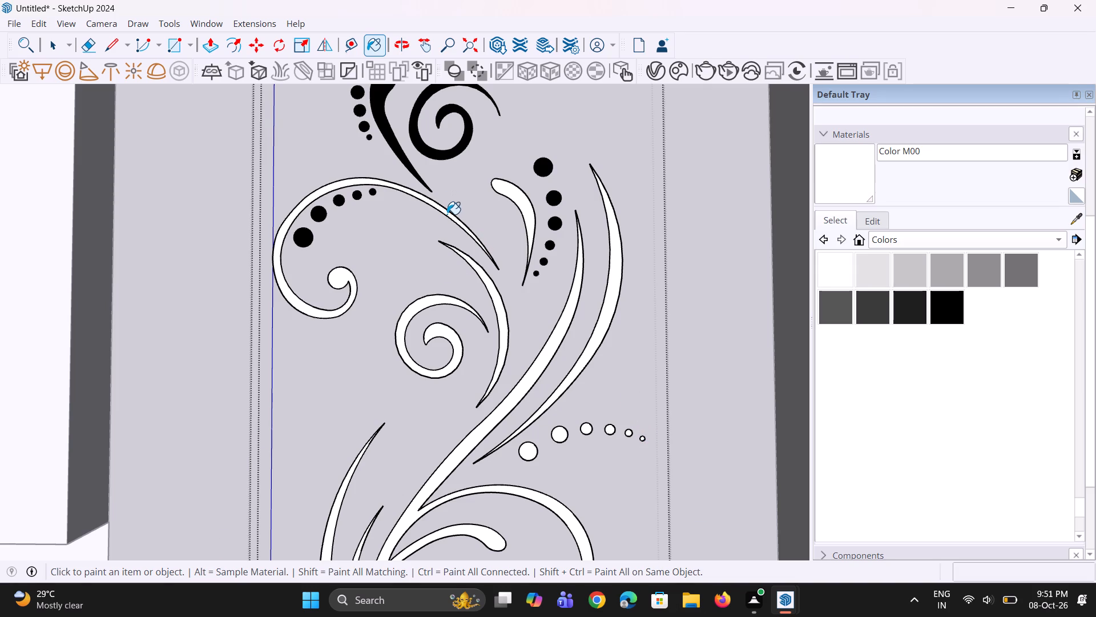
{"action": "left_click", "coordinate": [403, 159]}
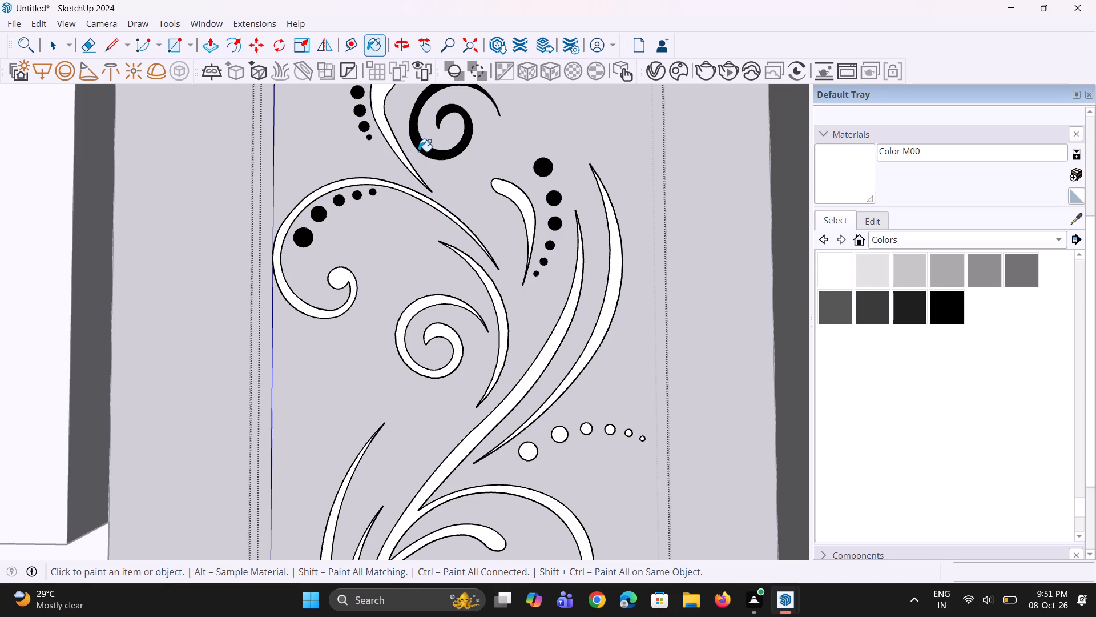
{"action": "left_click", "coordinate": [426, 151]}
Paint the five dots next to the decoration's top leaf with Color M00.
{"action": "scroll", "coordinate": [448, 345], "scroll_direction": "down", "scroll_amount": 3}
{"action": "scroll", "coordinate": [108, 616], "scroll_direction": "up", "scroll_amount": 2}
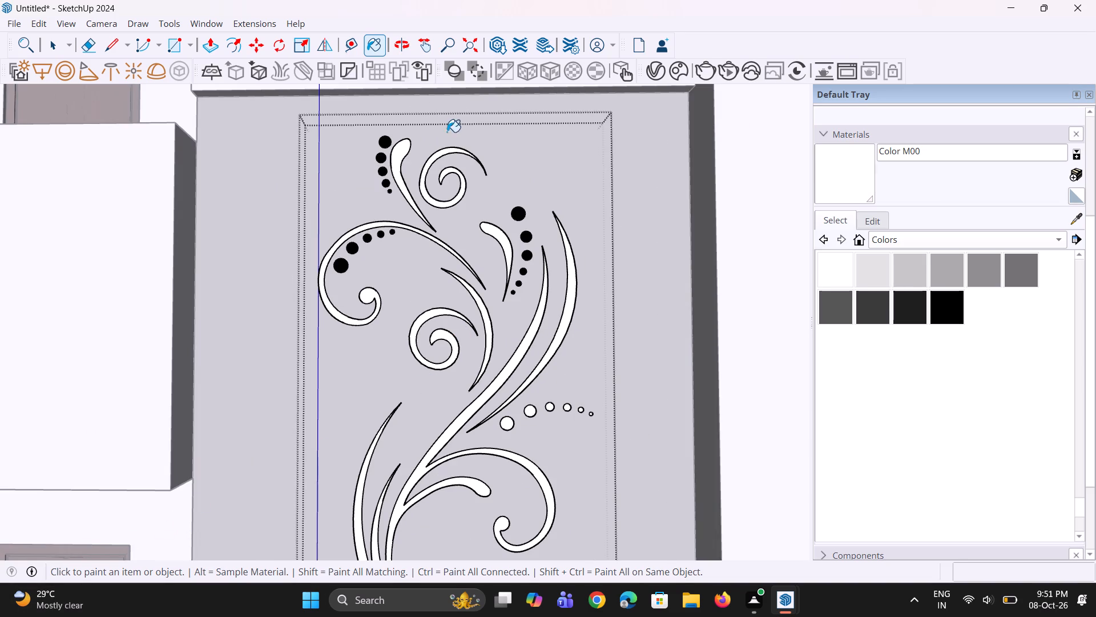
{"action": "scroll", "coordinate": [411, 148], "scroll_direction": "up", "scroll_amount": 5}
{"action": "left_click", "coordinate": [376, 141]}
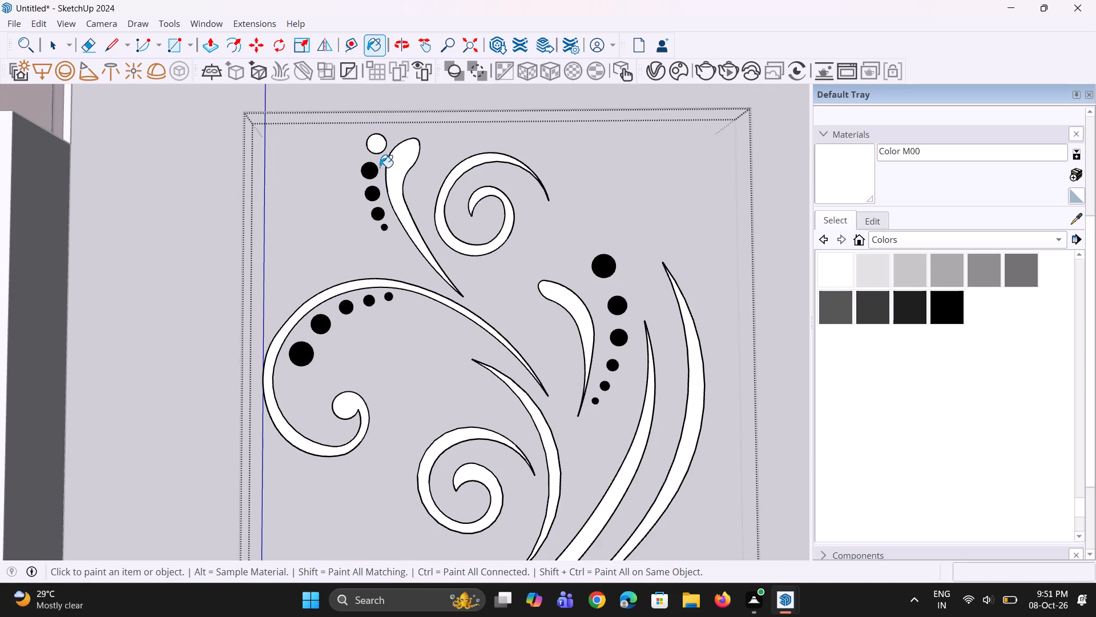
{"action": "left_click", "coordinate": [372, 171]}
{"action": "left_click", "coordinate": [377, 193]}
{"action": "left_click", "coordinate": [377, 210]}
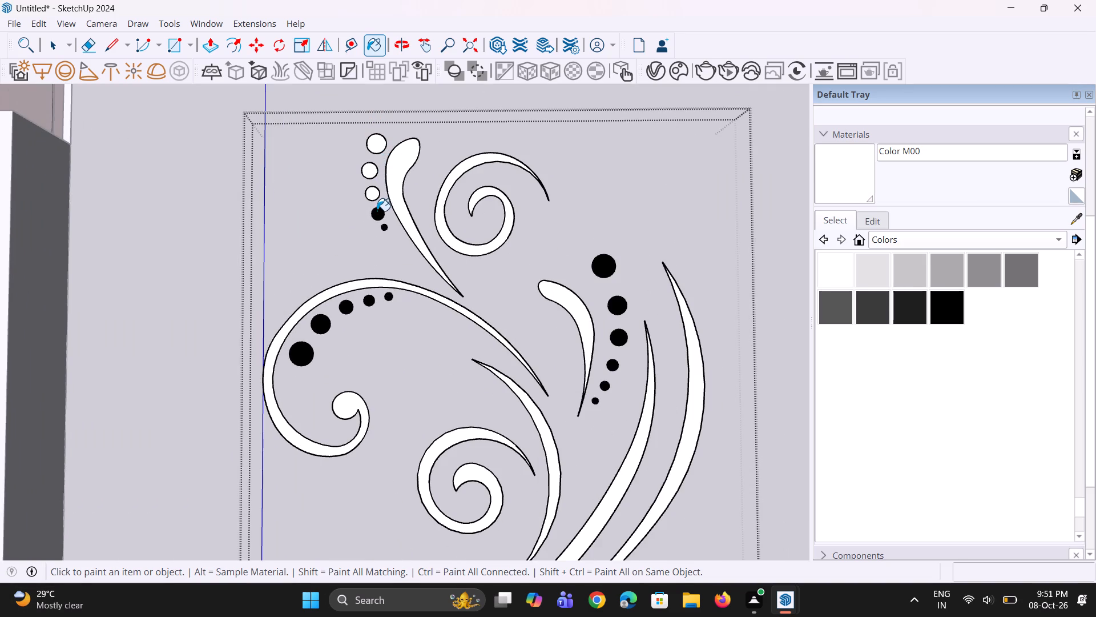
{"action": "left_click", "coordinate": [385, 226]}
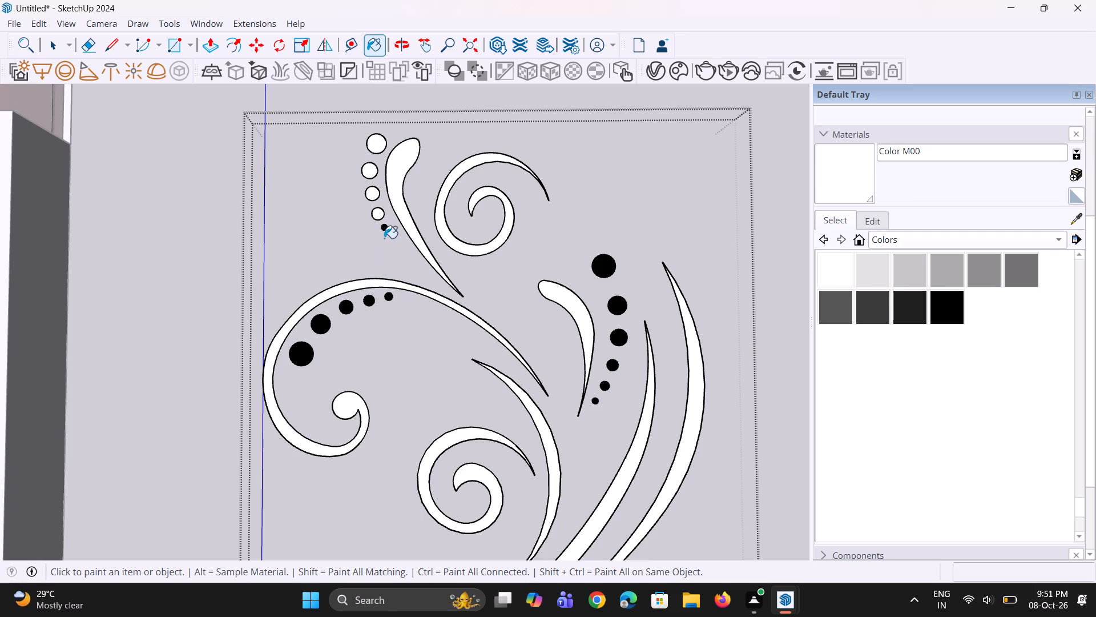
{"action": "scroll", "coordinate": [384, 238], "scroll_direction": "up", "scroll_amount": 2}
{"action": "left_click", "coordinate": [386, 227]}
{"action": "left_click", "coordinate": [383, 225]}
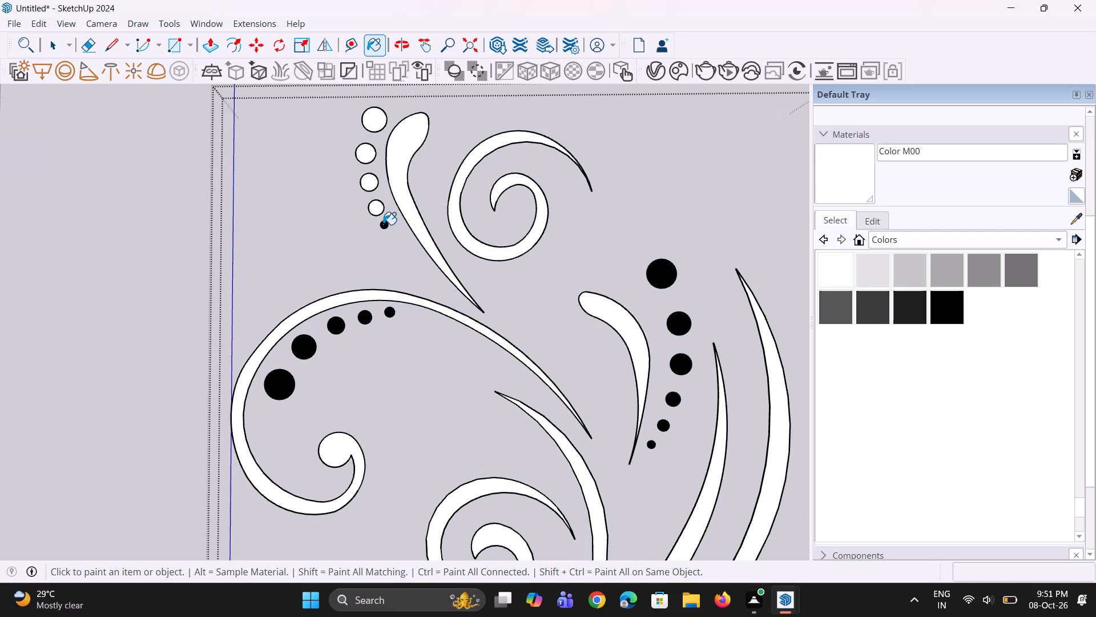
Paint the five dots inside the decoration's large left scroll with Color M00.
{"action": "scroll", "coordinate": [368, 291], "scroll_direction": "up", "scroll_amount": 3}
{"action": "left_click", "coordinate": [403, 318]}
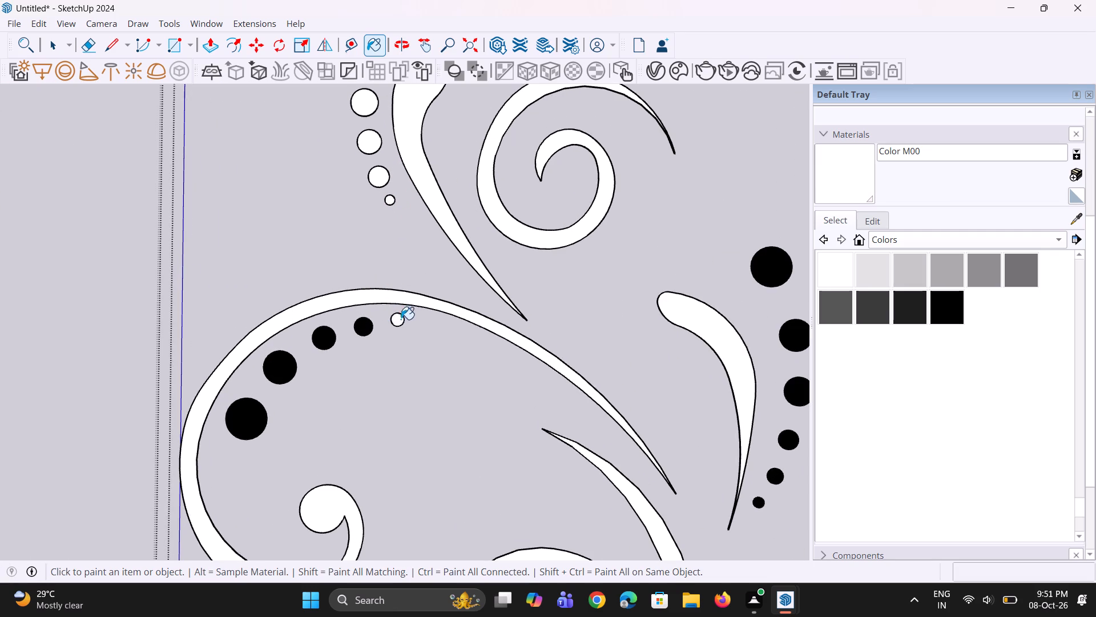
{"action": "left_click", "coordinate": [367, 327]}
{"action": "left_click", "coordinate": [323, 339]}
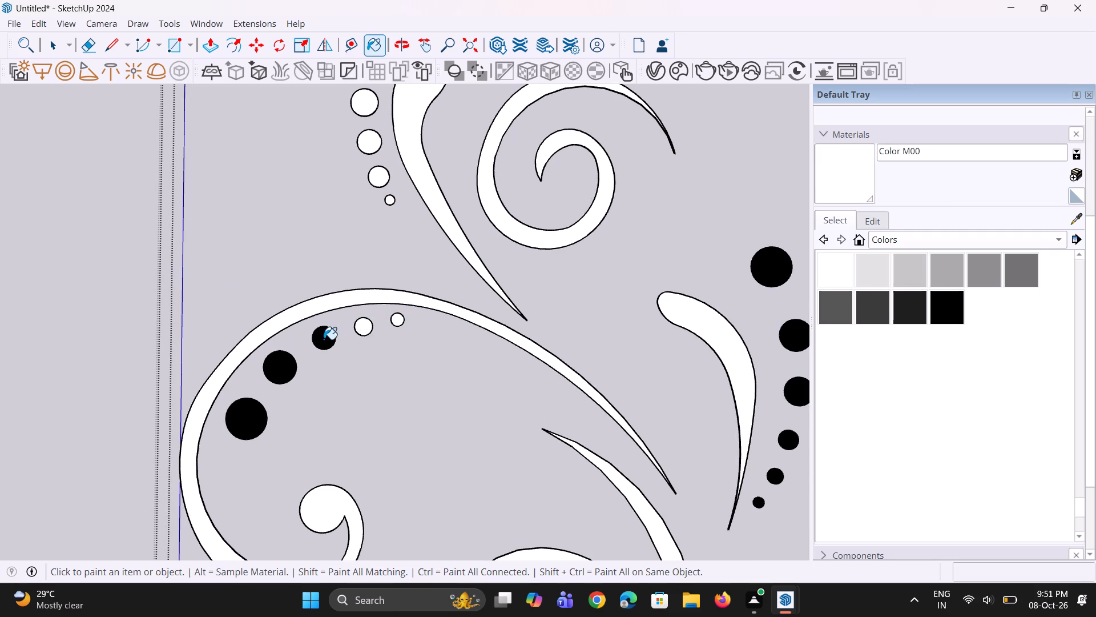
{"action": "left_click", "coordinate": [283, 366]}
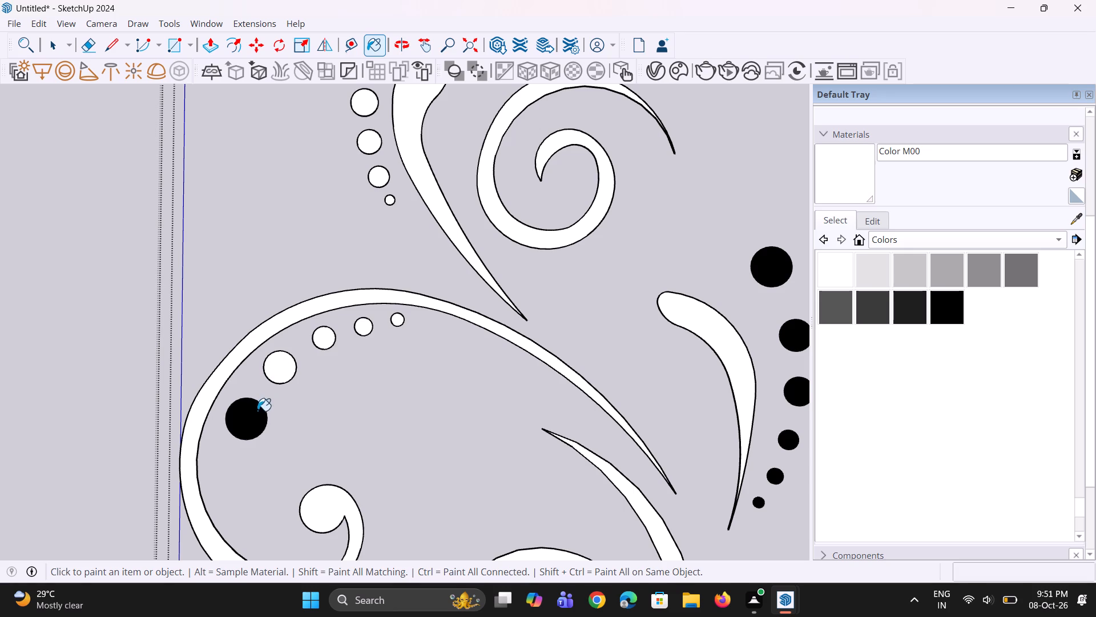
{"action": "left_click", "coordinate": [253, 415]}
Paint the column of six dots beside the small club-shaped leaf with Color M00.
{"action": "scroll", "coordinate": [244, 392], "scroll_direction": "down", "scroll_amount": 9}
{"action": "scroll", "coordinate": [476, 422], "scroll_direction": "up", "scroll_amount": 3}
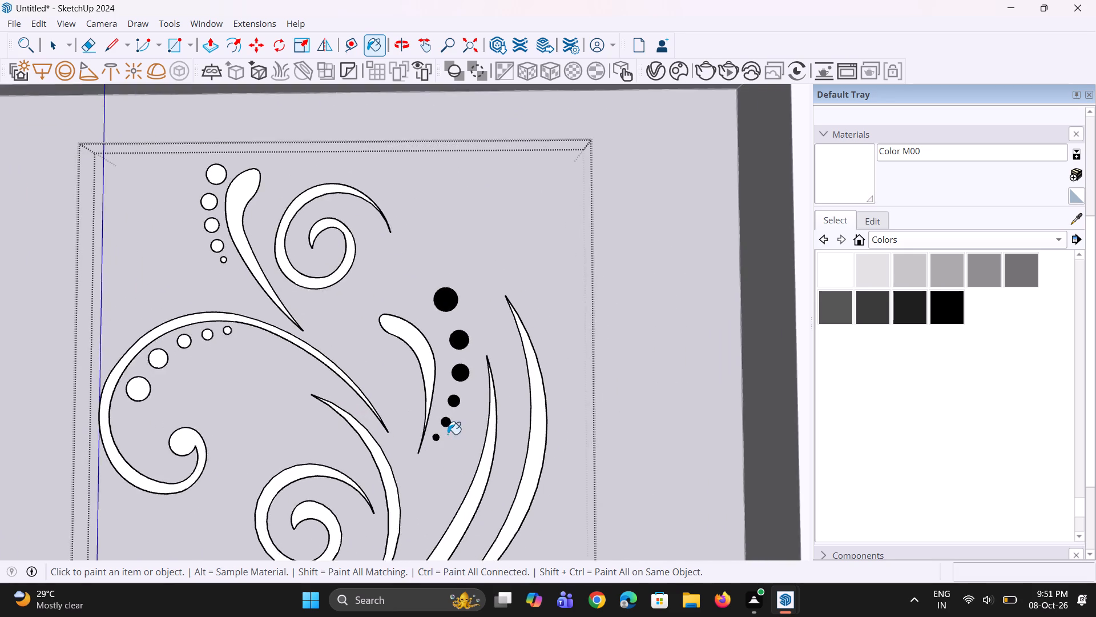
{"action": "scroll", "coordinate": [448, 434], "scroll_direction": "up", "scroll_amount": 3}
{"action": "left_click", "coordinate": [432, 438]}
{"action": "left_click", "coordinate": [443, 421]}
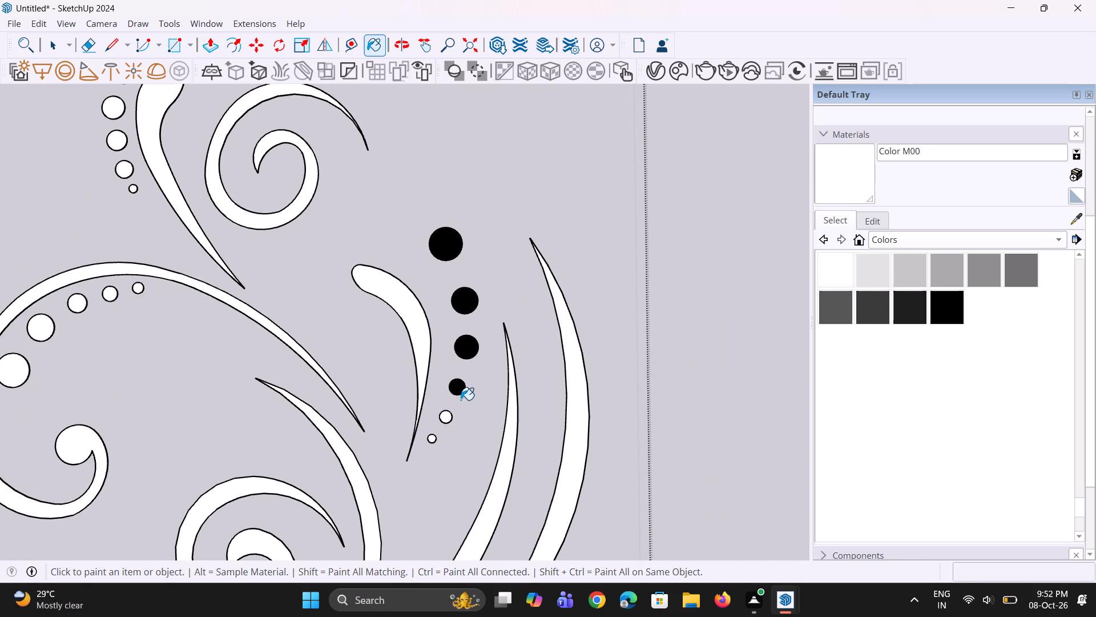
{"action": "left_click", "coordinate": [462, 385]}
{"action": "left_click", "coordinate": [472, 352]}
{"action": "left_click", "coordinate": [470, 308]}
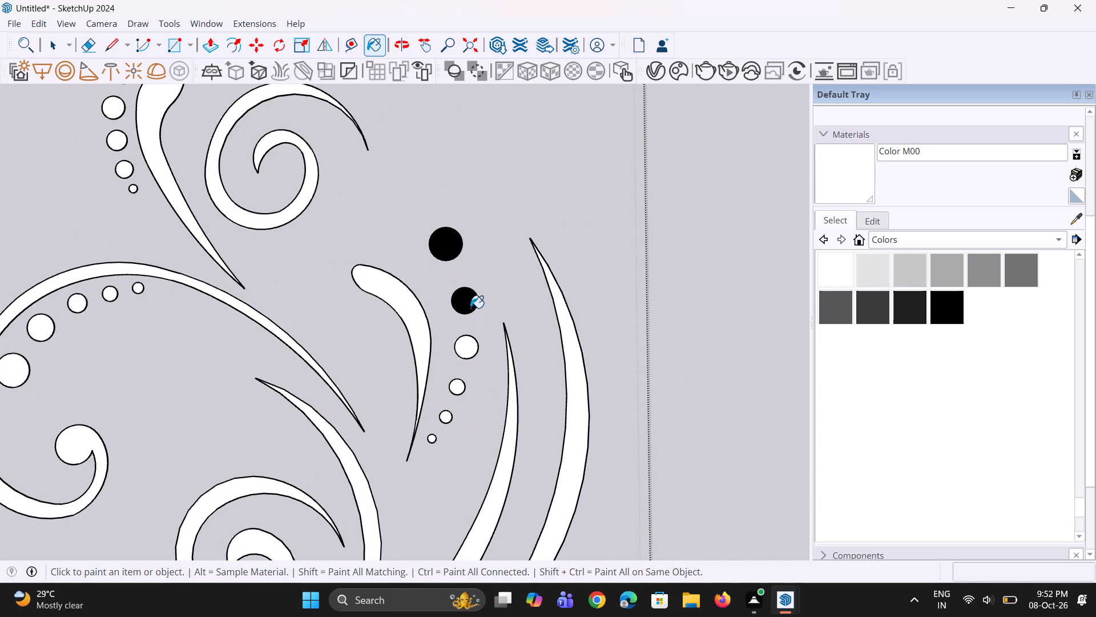
{"action": "left_click", "coordinate": [446, 237]}
Finish editing the wall decoration component and return to the whole house model with nothing selected.
{"action": "scroll", "coordinate": [421, 341], "scroll_direction": "down", "scroll_amount": 16}
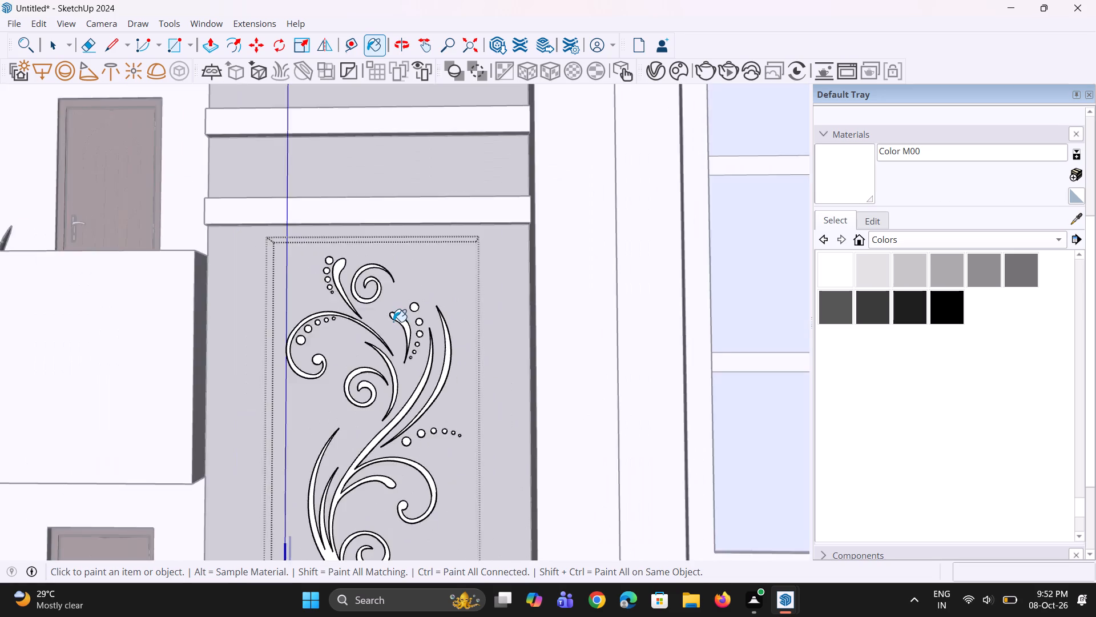
{"action": "scroll", "coordinate": [393, 322], "scroll_direction": "down", "scroll_amount": 11}
{"action": "key", "text": "space"}
{"action": "key", "text": "space"}
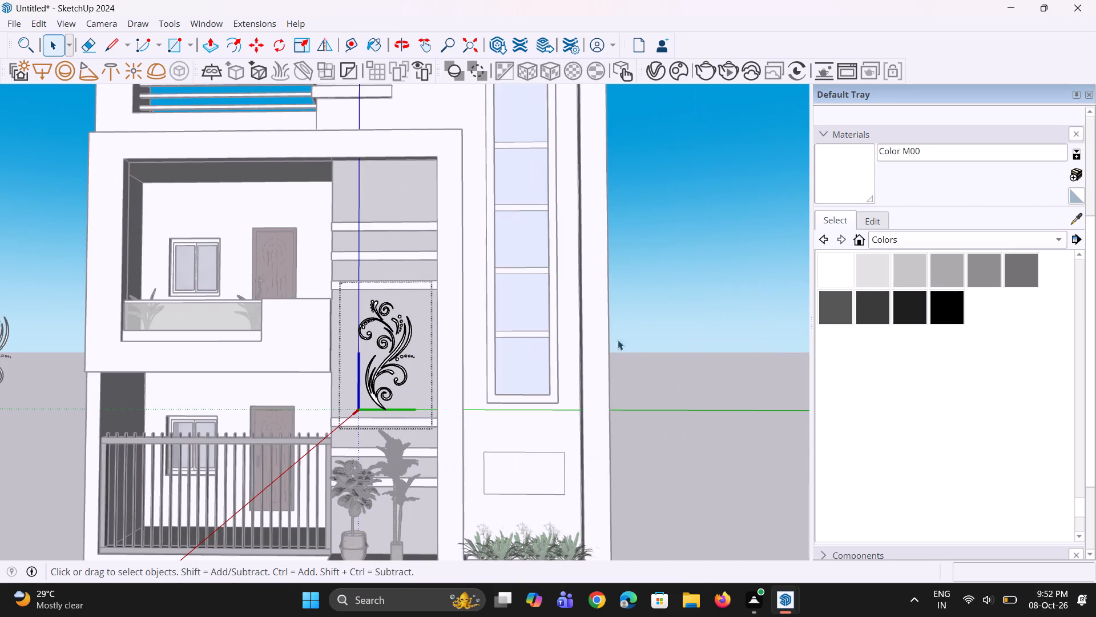
{"action": "left_click", "coordinate": [646, 335]}
{"action": "key", "text": "space"}
{"action": "double_click", "coordinate": [655, 315]}
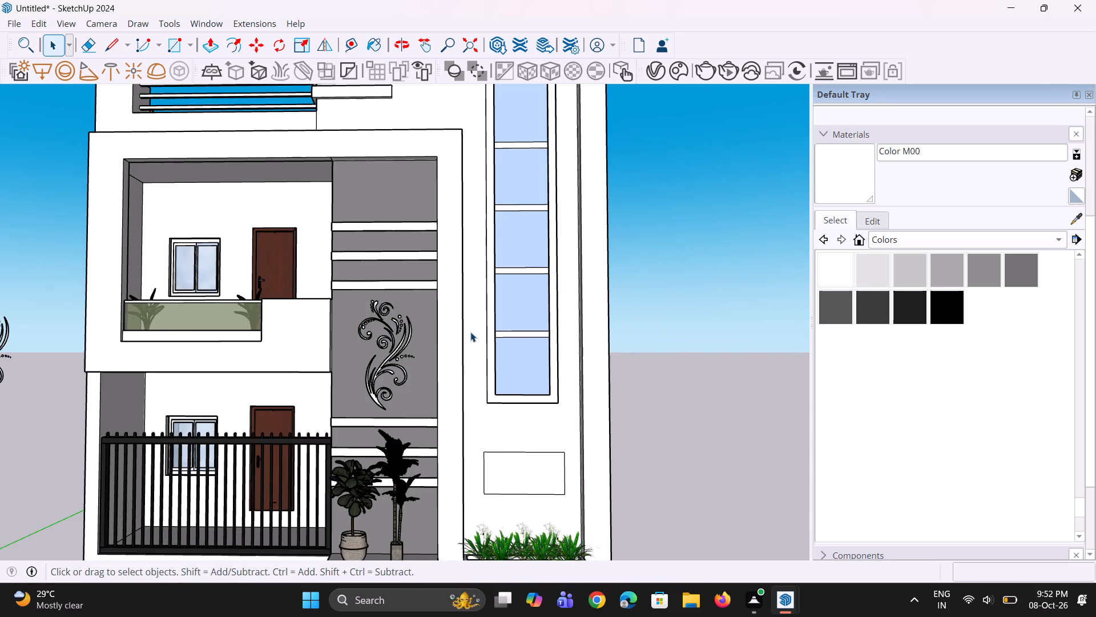
Select the white wall decoration and scale it up slightly and uniformly from its upper right corner.
{"action": "scroll", "coordinate": [470, 332], "scroll_direction": "down", "scroll_amount": 2}
{"action": "middle_click_drag", "start_coordinate": [398, 339], "coordinate": [394, 390]}
{"action": "scroll", "coordinate": [392, 368], "scroll_direction": "up", "scroll_amount": 14}
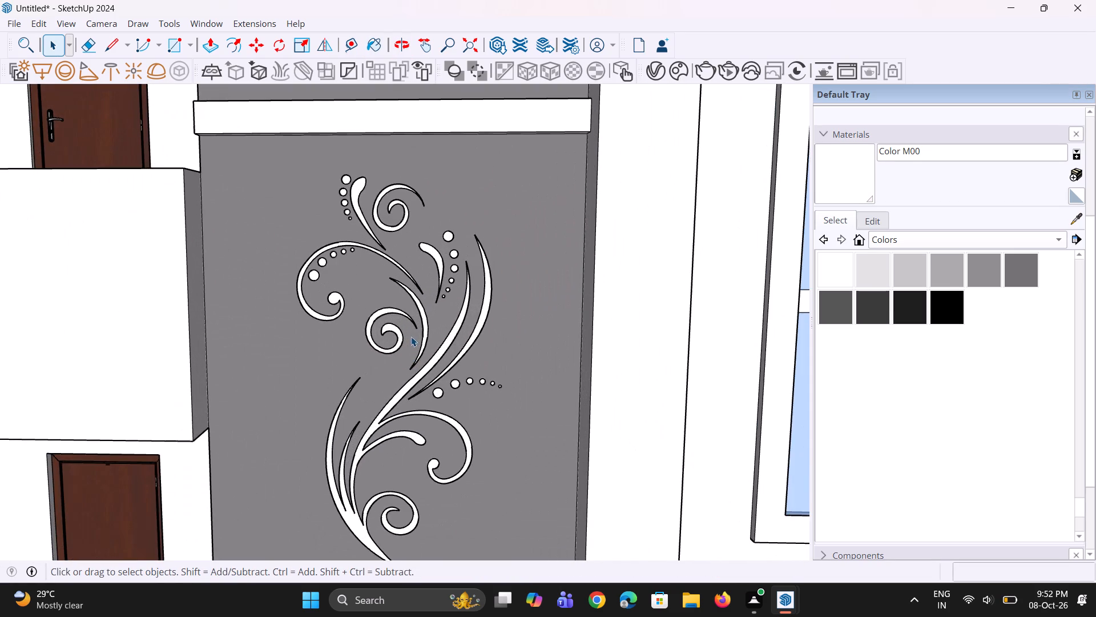
{"action": "left_click", "coordinate": [426, 329]}
{"action": "scroll", "coordinate": [426, 330], "scroll_direction": "up", "scroll_amount": 1}
{"action": "key", "text": "s"}
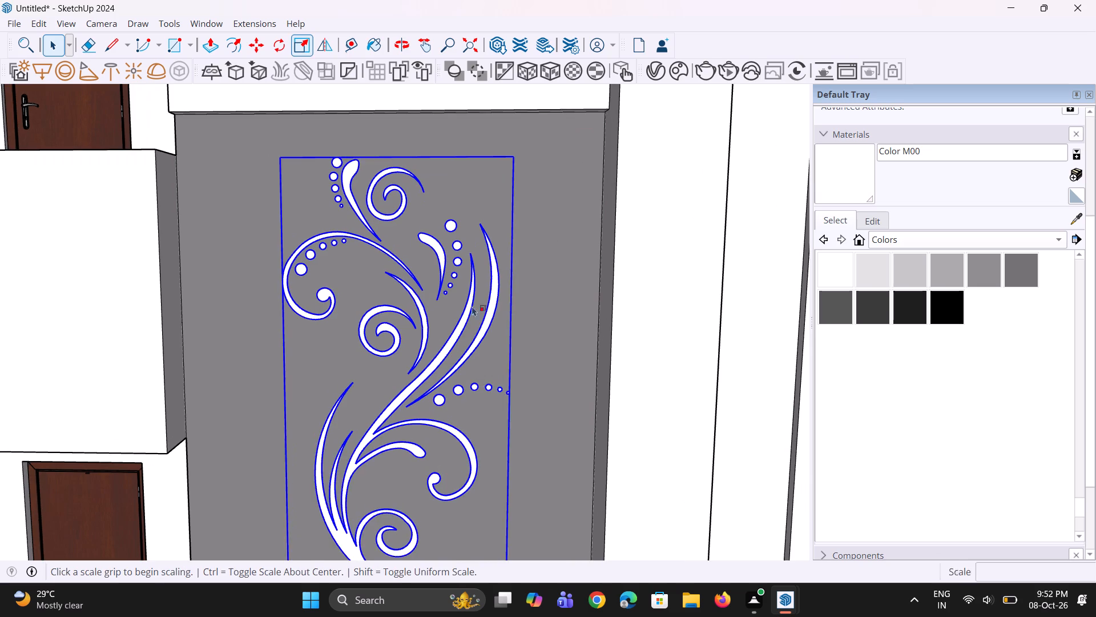
{"action": "left_click", "coordinate": [517, 156]}
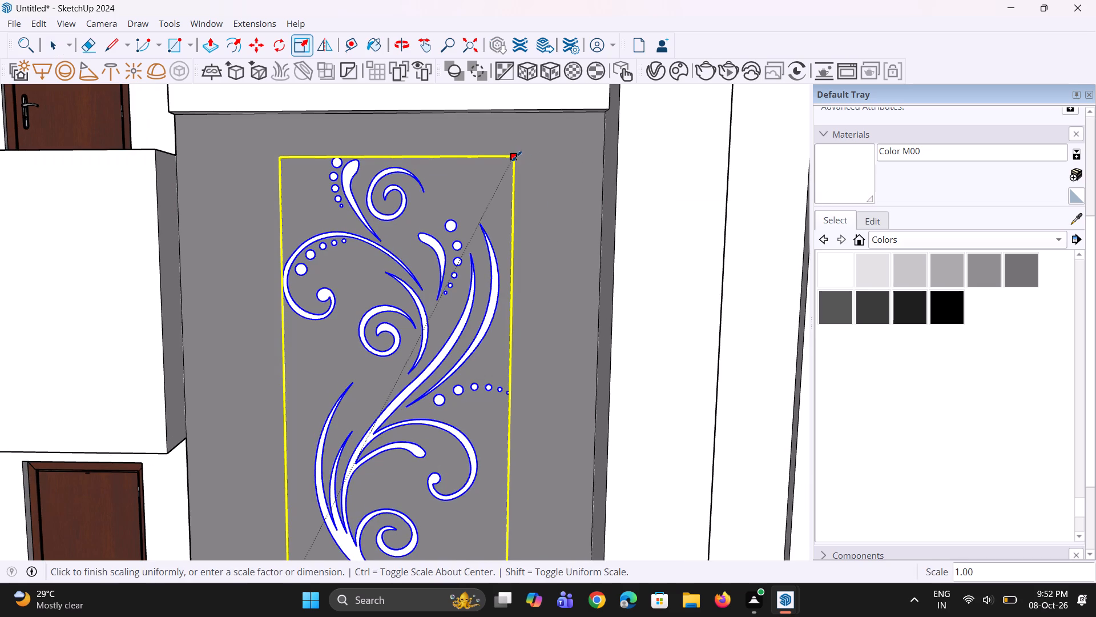
{"action": "left_click", "coordinate": [529, 155]}
{"action": "scroll", "coordinate": [483, 172], "scroll_direction": "down", "scroll_amount": 5}
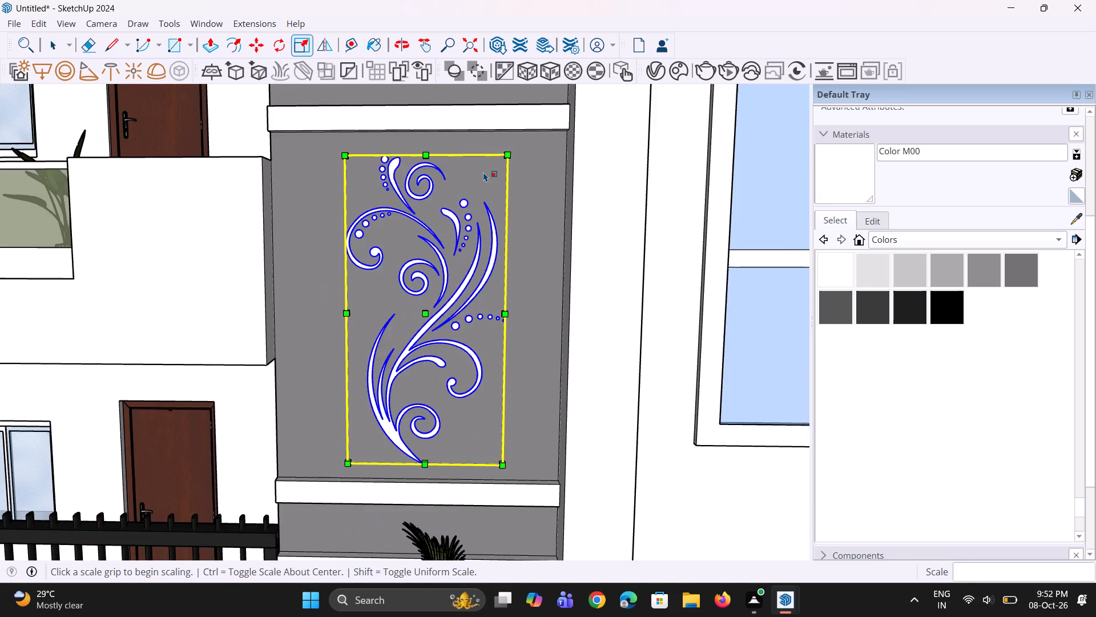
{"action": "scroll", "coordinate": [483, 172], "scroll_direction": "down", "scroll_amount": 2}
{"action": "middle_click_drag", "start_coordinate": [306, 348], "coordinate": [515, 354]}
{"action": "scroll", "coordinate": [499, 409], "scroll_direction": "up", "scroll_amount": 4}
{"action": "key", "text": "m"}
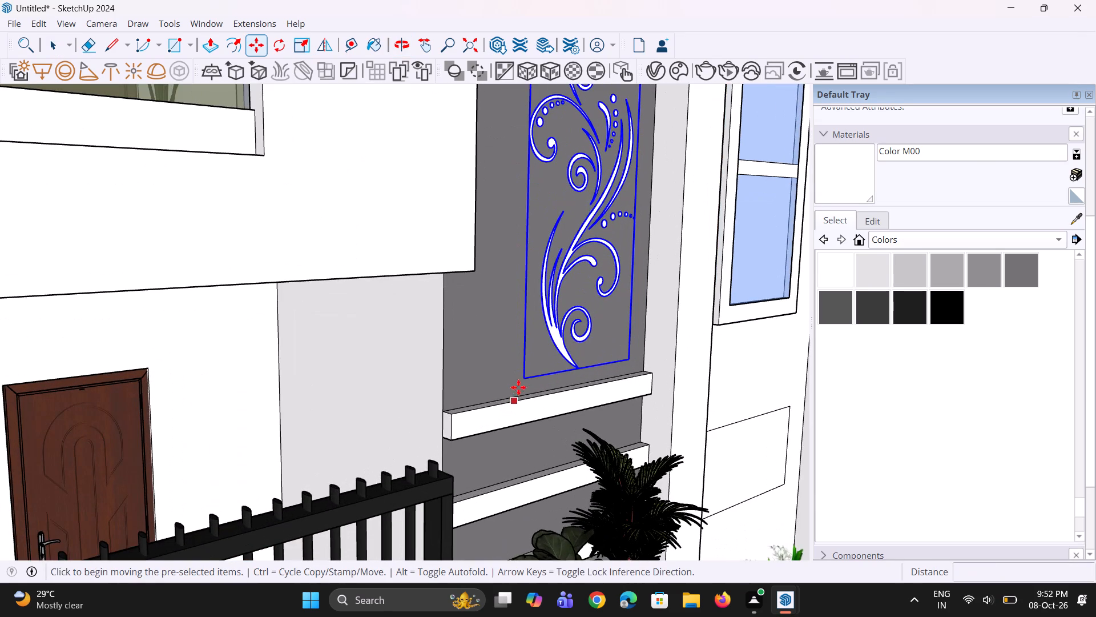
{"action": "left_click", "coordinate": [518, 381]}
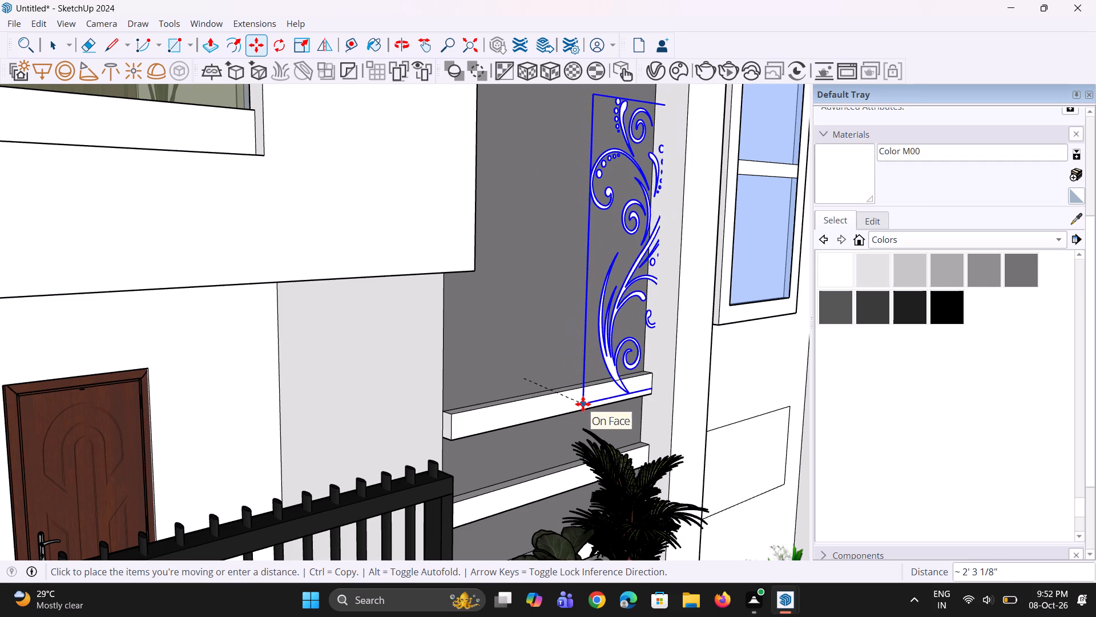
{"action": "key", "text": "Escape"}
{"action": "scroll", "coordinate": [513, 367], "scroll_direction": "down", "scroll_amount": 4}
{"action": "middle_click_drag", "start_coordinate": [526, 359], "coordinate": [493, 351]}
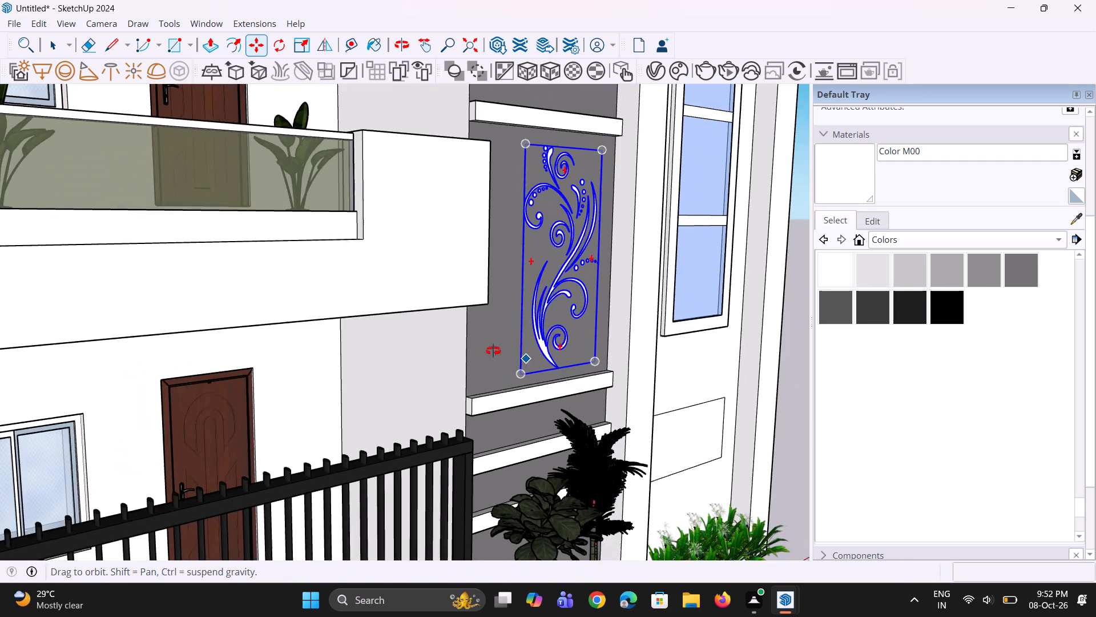
Deselect the scaled wall decoration and examine how it sits on the grey recessed wall, from afar and close up.
{"action": "middle_click_drag", "start_coordinate": [493, 351], "coordinate": [393, 348]}
{"action": "key", "text": "space"}
{"action": "key", "text": "space"}
{"action": "scroll", "coordinate": [366, 348], "scroll_direction": "down", "scroll_amount": 9}
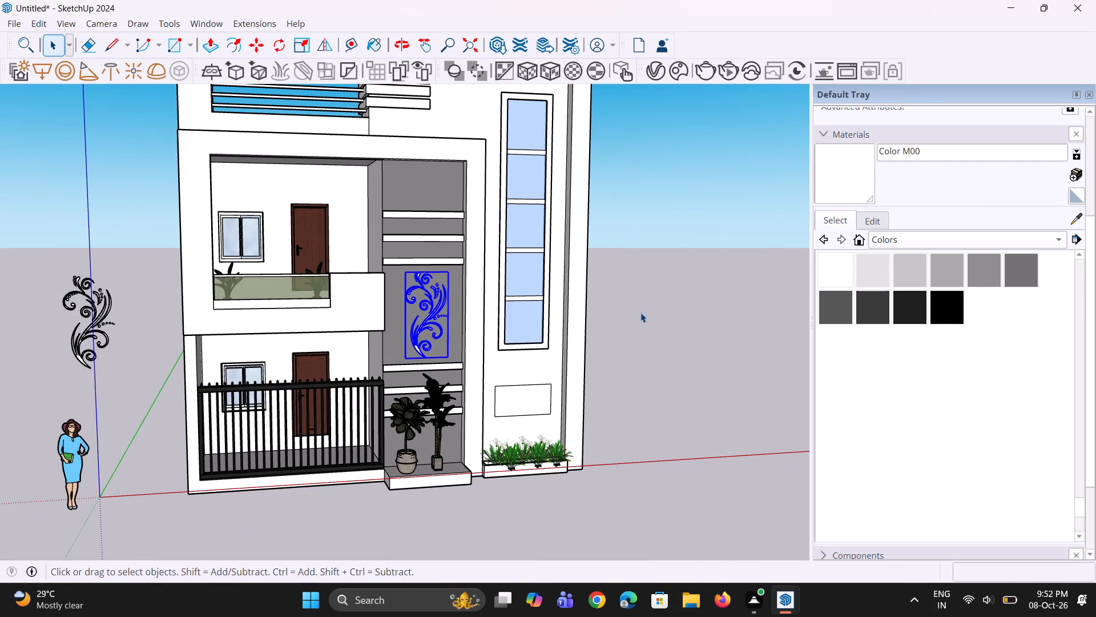
{"action": "left_click", "coordinate": [640, 312]}
{"action": "middle_click_drag", "start_coordinate": [624, 334], "coordinate": [489, 338]}
{"action": "scroll", "coordinate": [422, 327], "scroll_direction": "up", "scroll_amount": 13}
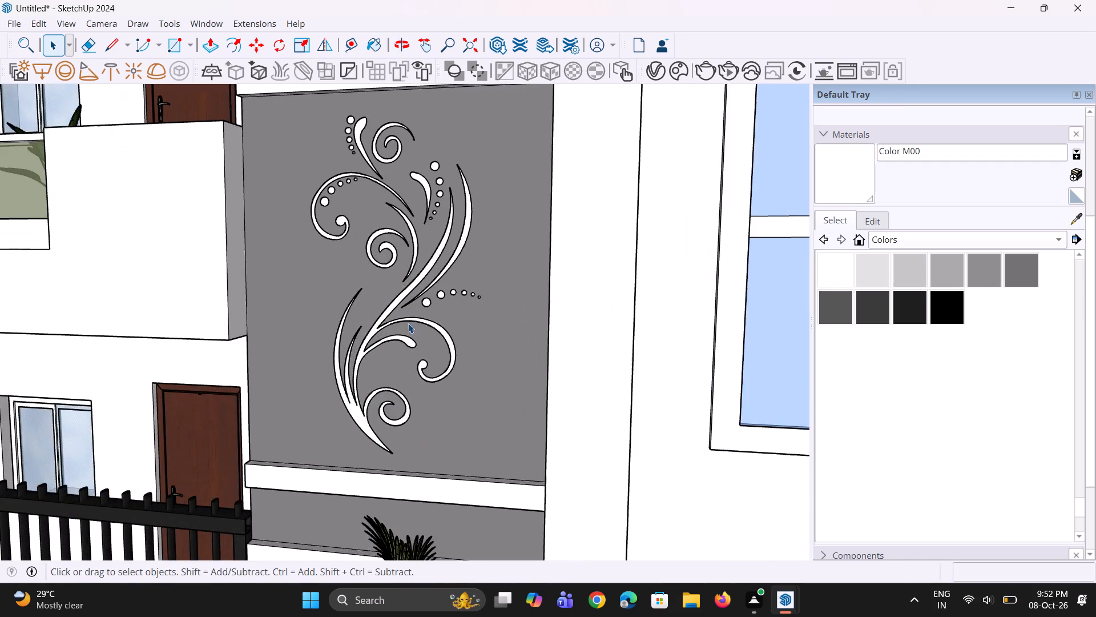
{"action": "middle_click_drag", "start_coordinate": [408, 323], "coordinate": [425, 324]}
{"action": "scroll", "coordinate": [425, 324], "scroll_direction": "up", "scroll_amount": 1}
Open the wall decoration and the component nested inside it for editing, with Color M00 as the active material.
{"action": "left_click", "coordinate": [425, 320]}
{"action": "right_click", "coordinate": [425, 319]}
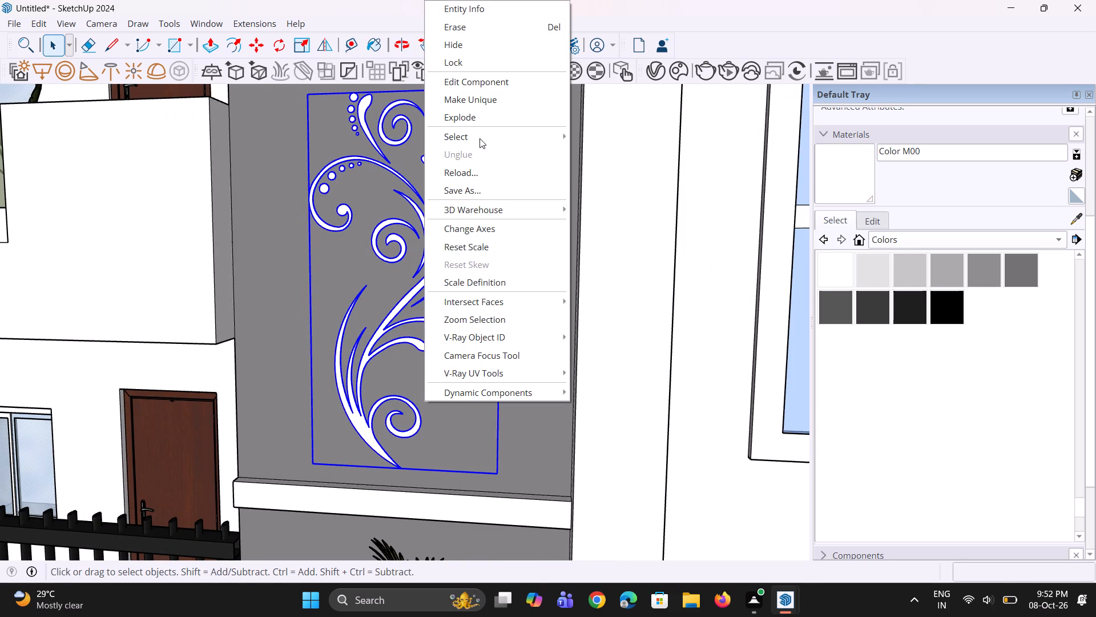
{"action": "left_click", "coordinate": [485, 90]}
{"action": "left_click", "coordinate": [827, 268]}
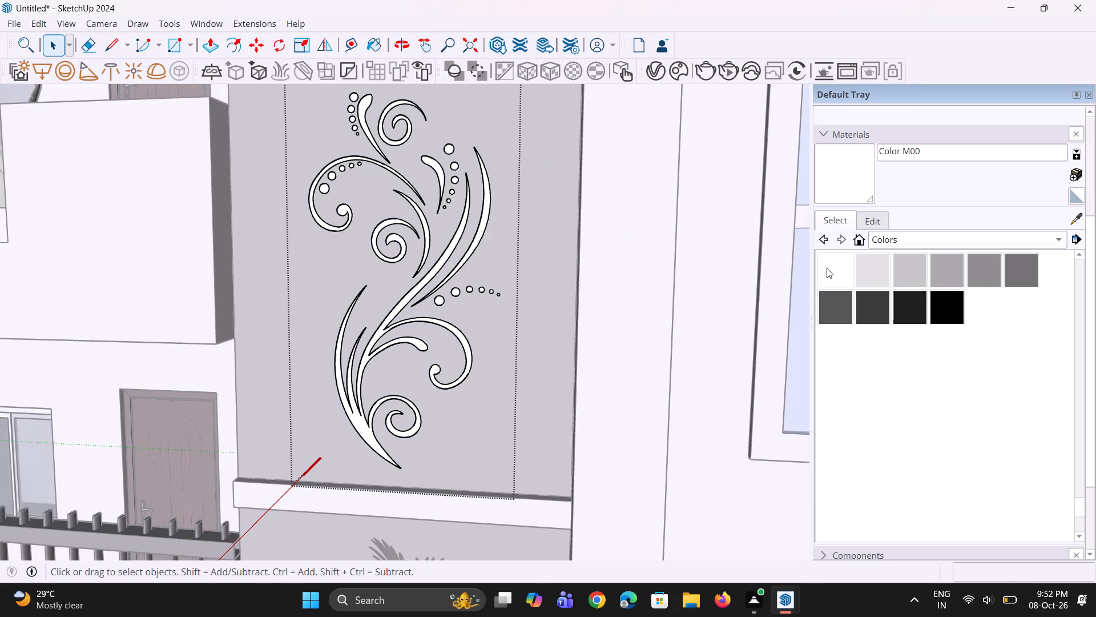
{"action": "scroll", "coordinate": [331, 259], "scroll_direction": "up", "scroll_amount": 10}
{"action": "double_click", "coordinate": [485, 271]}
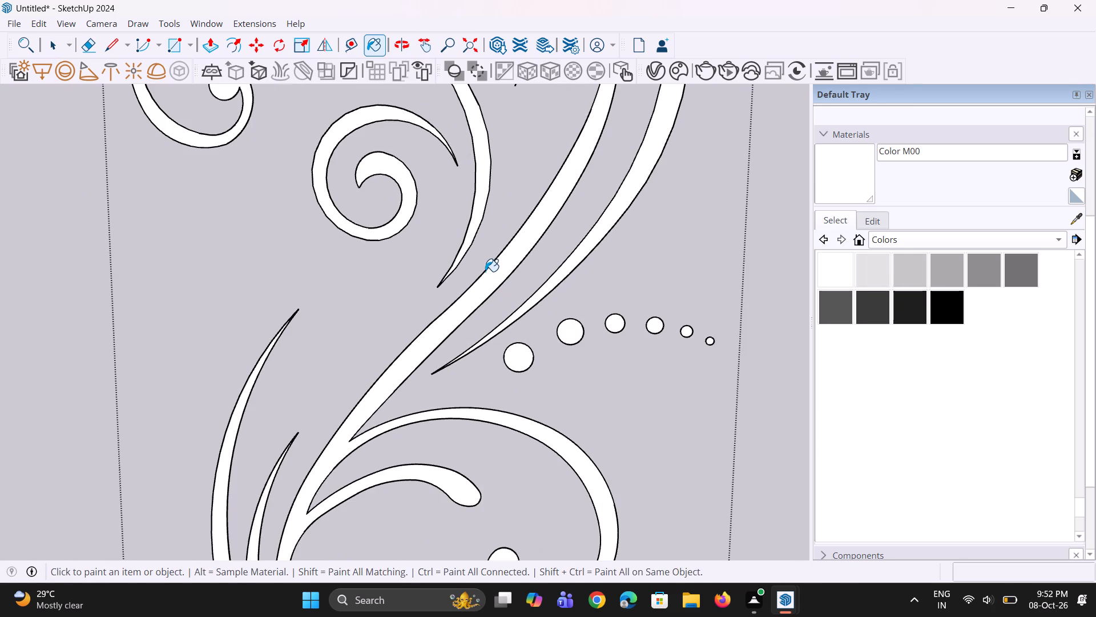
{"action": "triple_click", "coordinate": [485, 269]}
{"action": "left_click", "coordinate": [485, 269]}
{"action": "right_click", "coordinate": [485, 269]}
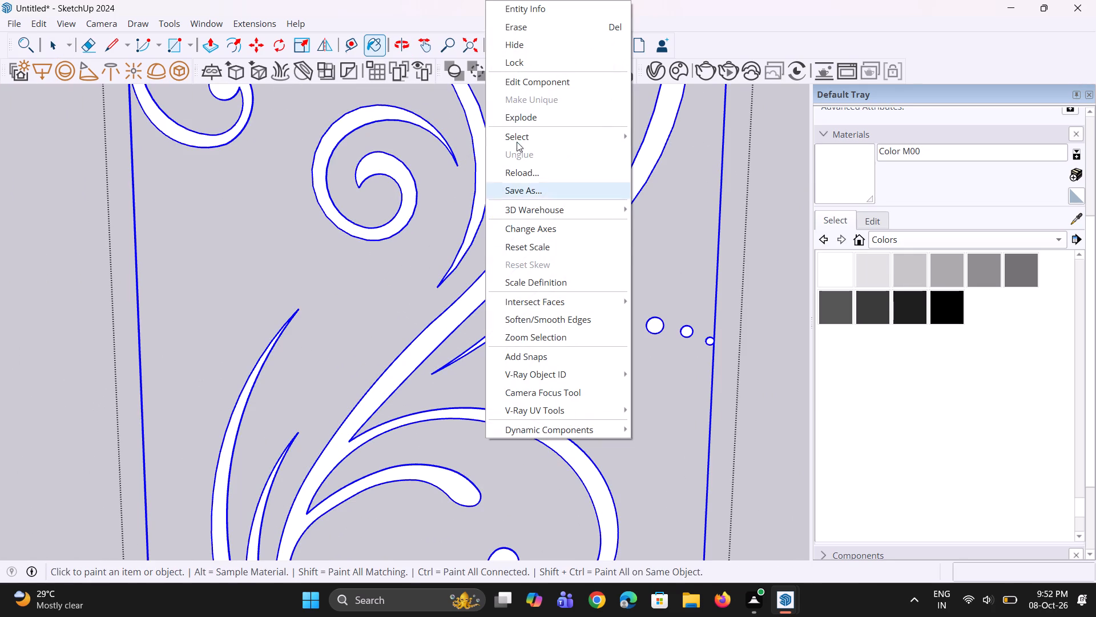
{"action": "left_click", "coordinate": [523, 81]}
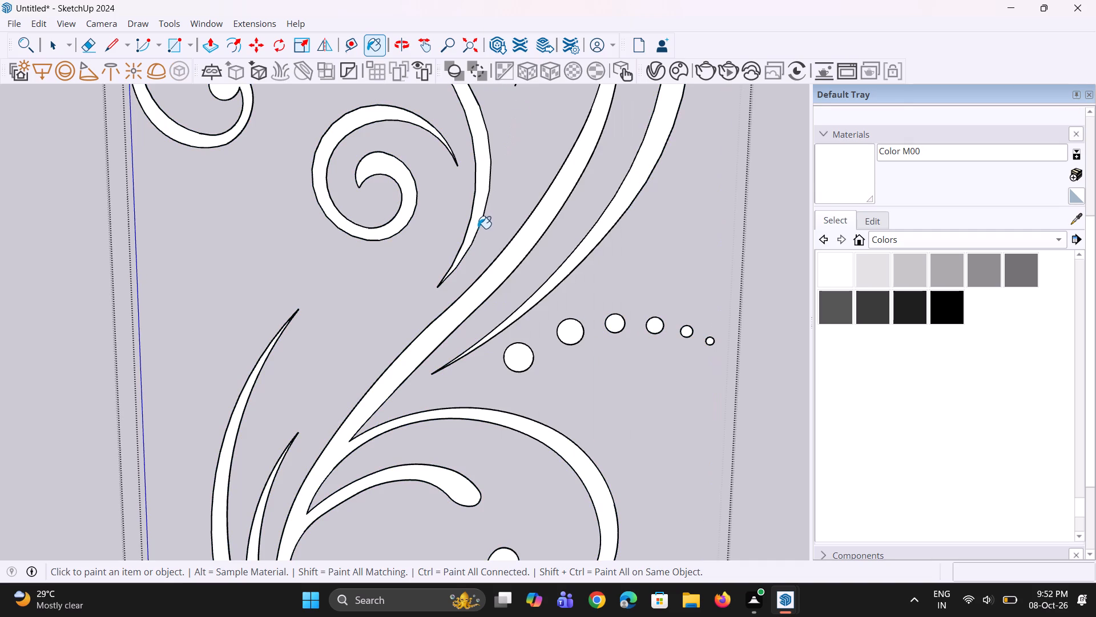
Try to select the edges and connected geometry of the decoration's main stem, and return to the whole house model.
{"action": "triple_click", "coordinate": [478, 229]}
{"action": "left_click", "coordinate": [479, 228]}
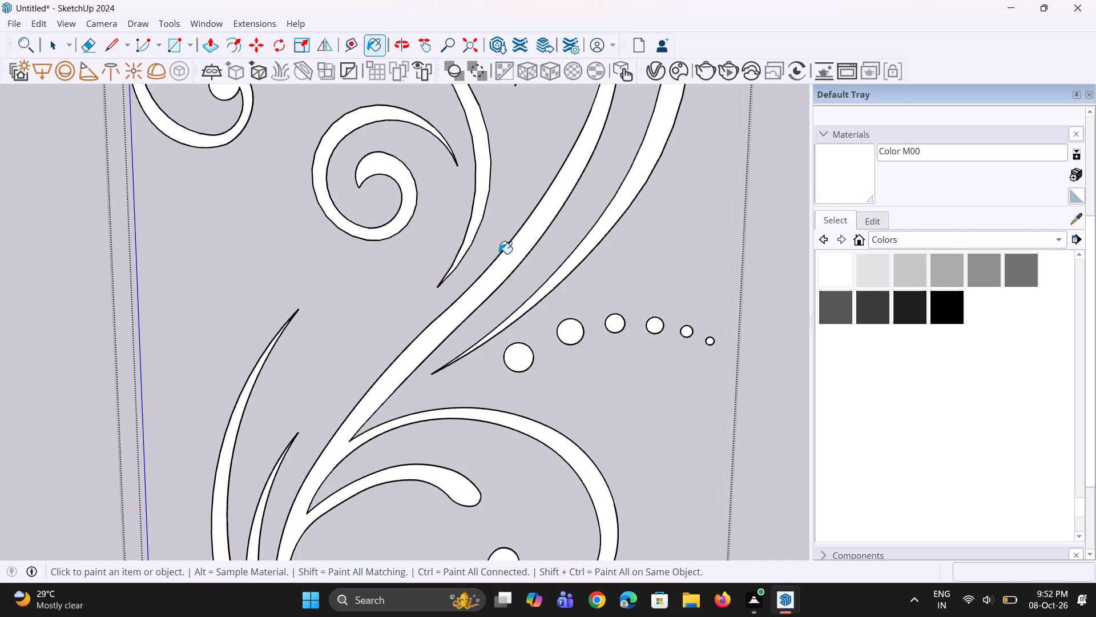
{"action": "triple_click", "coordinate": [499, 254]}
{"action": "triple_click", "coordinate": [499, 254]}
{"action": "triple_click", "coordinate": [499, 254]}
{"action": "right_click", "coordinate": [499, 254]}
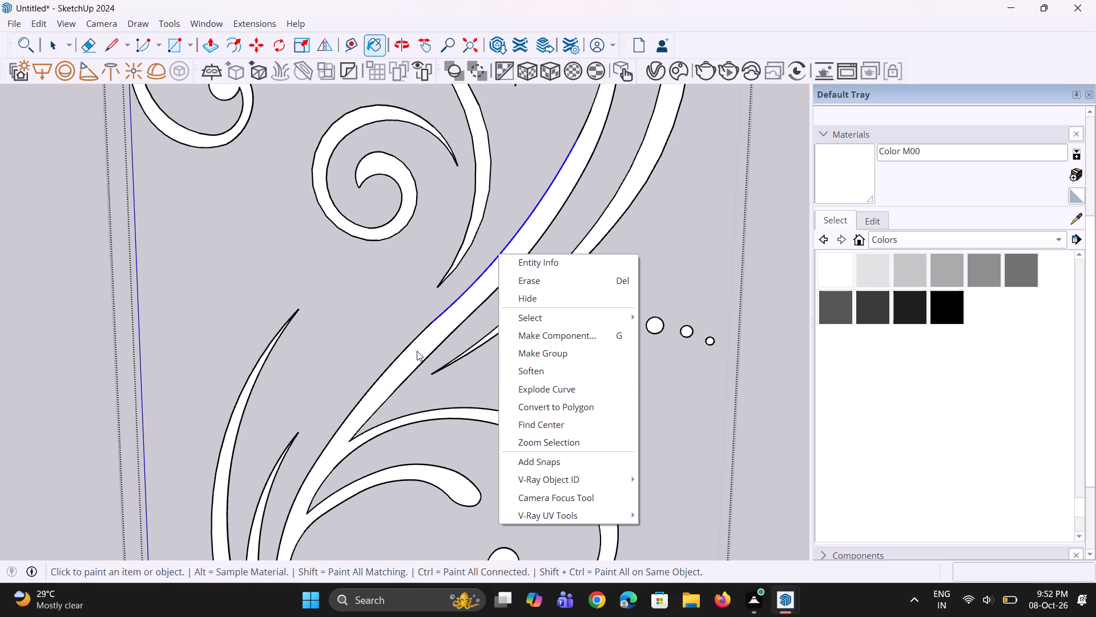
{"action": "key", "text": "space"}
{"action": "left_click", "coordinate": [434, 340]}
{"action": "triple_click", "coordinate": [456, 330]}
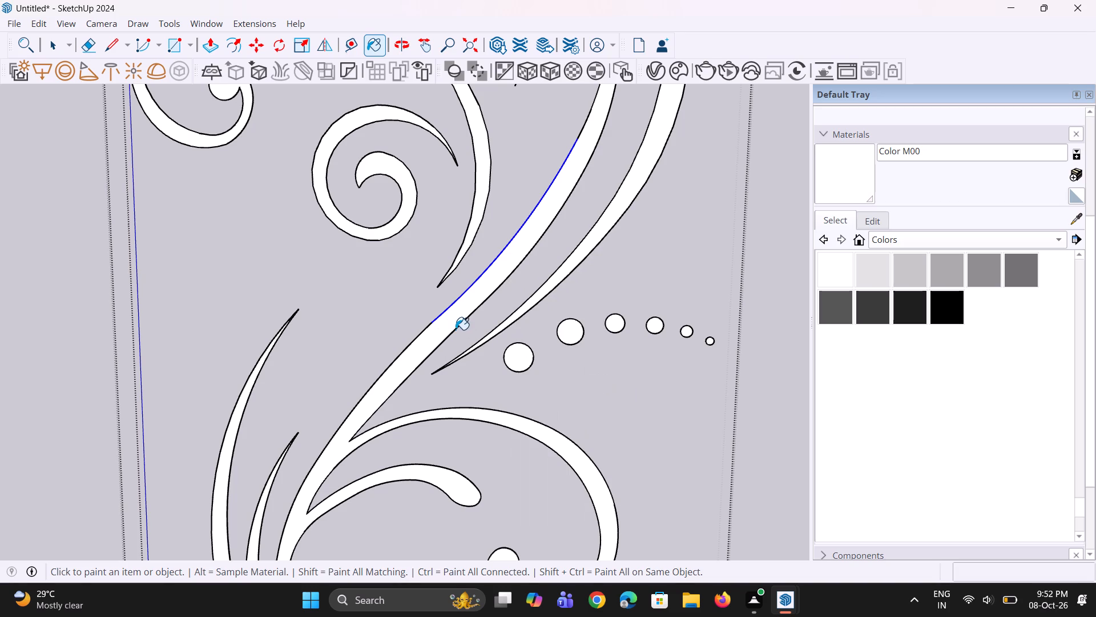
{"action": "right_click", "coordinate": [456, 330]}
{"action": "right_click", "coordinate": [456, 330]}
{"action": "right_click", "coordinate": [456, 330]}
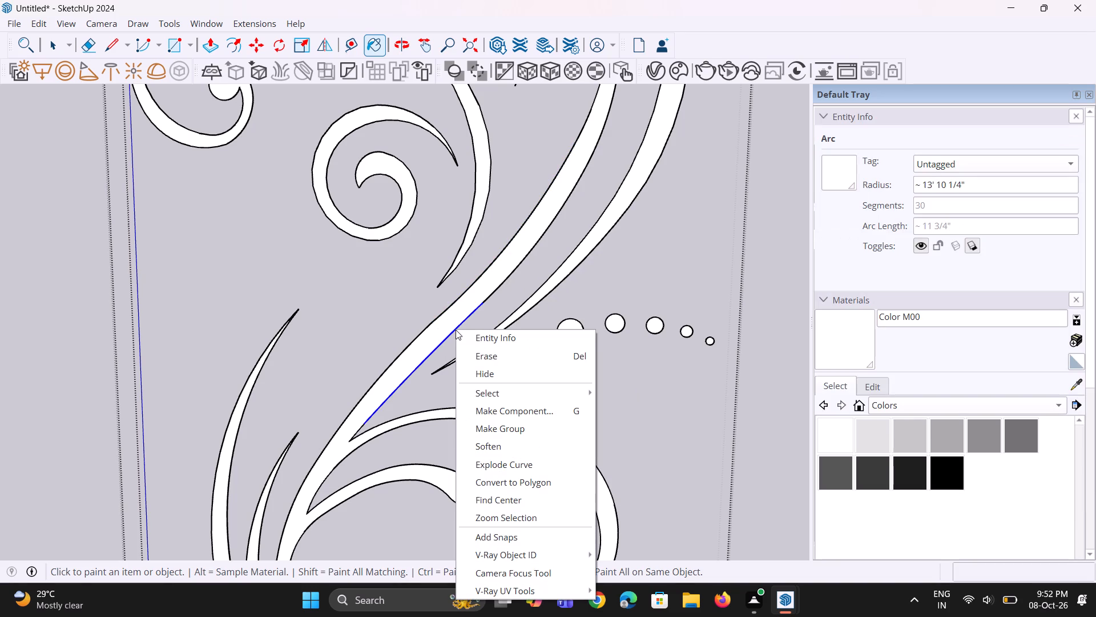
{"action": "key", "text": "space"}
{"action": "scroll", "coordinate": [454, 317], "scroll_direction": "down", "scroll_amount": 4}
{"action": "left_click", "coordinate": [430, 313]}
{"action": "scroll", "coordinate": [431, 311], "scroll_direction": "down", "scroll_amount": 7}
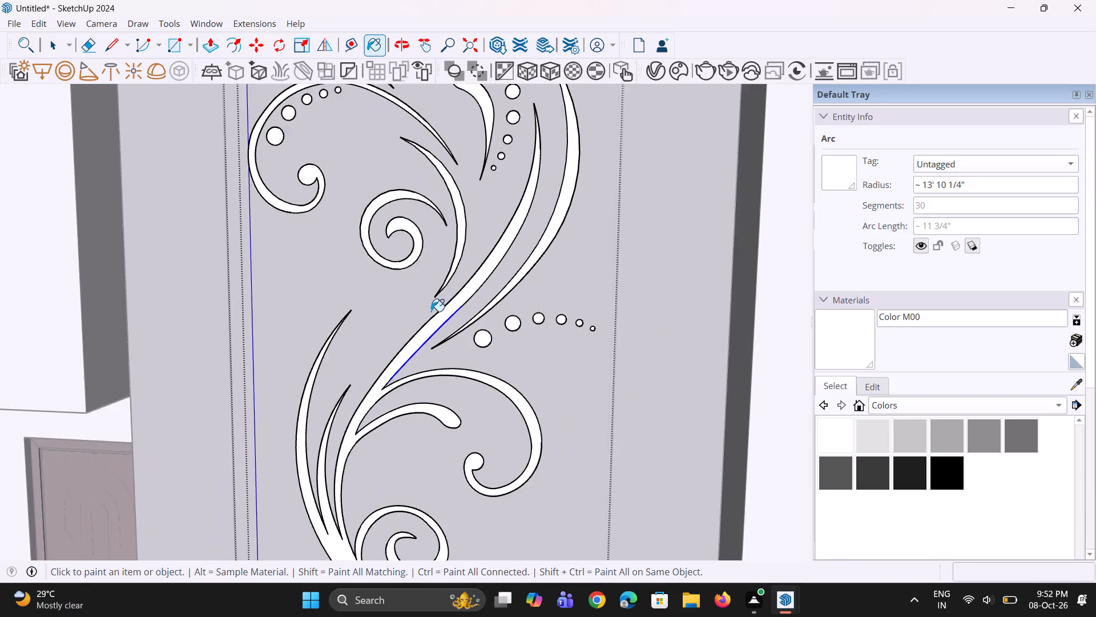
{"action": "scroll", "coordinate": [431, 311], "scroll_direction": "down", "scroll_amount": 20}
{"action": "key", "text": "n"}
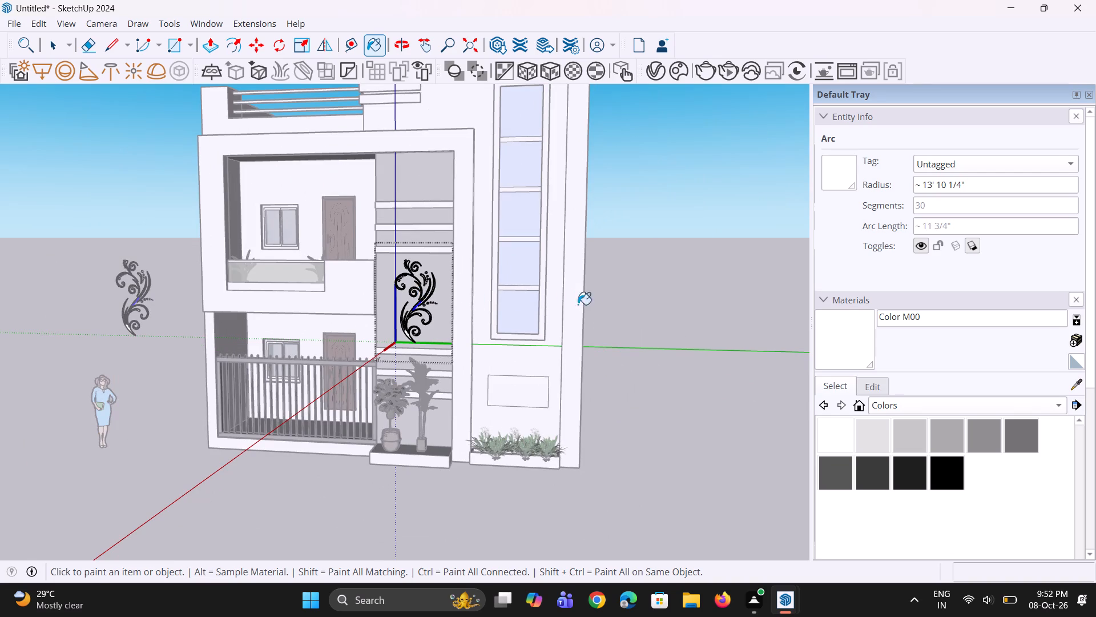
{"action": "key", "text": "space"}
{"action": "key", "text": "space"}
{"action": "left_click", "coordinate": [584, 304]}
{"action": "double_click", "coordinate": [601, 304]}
Examine the wall decoration up close and within the whole front elevation to judge its white colour.
{"action": "scroll", "coordinate": [418, 299], "scroll_direction": "up", "scroll_amount": 4}
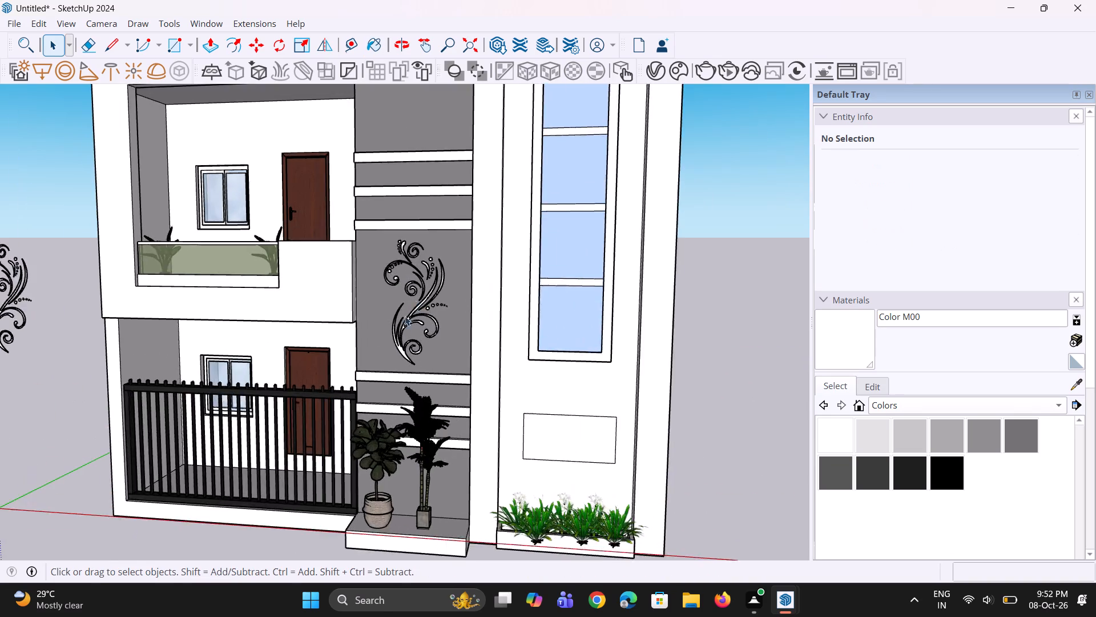
{"action": "scroll", "coordinate": [405, 316], "scroll_direction": "up", "scroll_amount": 4}
{"action": "middle_click_drag", "start_coordinate": [417, 320], "coordinate": [449, 314]}
{"action": "scroll", "coordinate": [433, 319], "scroll_direction": "up", "scroll_amount": 8}
{"action": "middle_click_drag", "start_coordinate": [402, 309], "coordinate": [418, 311]}
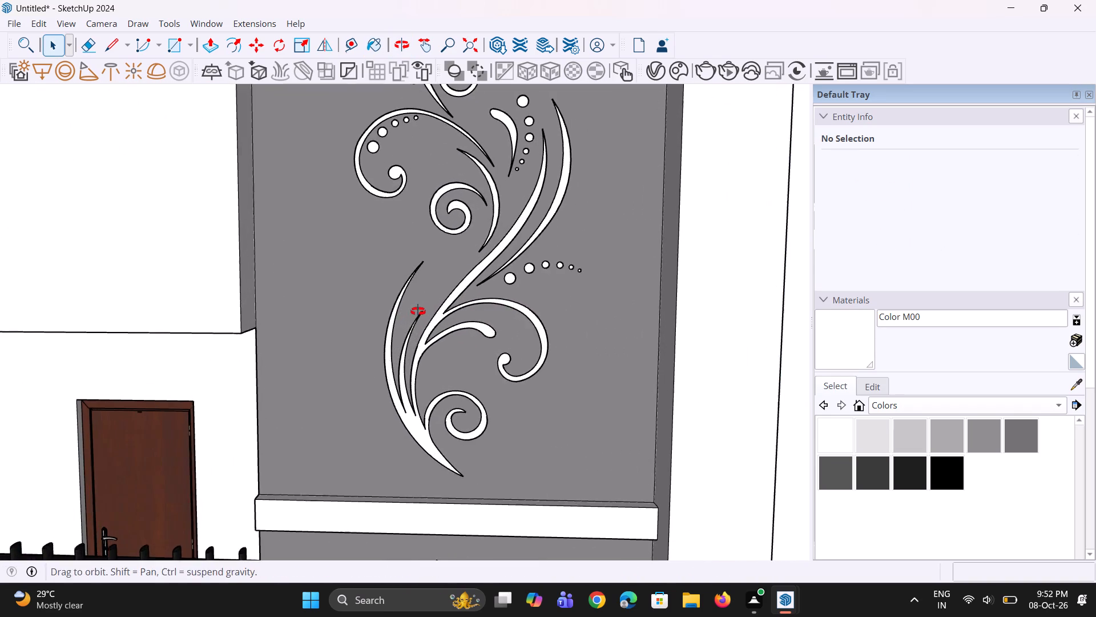
{"action": "middle_click_drag", "start_coordinate": [418, 311], "coordinate": [425, 311]}
{"action": "scroll", "coordinate": [431, 303], "scroll_direction": "down", "scroll_amount": 14}
{"action": "middle_click_drag", "start_coordinate": [438, 296], "coordinate": [449, 285]}
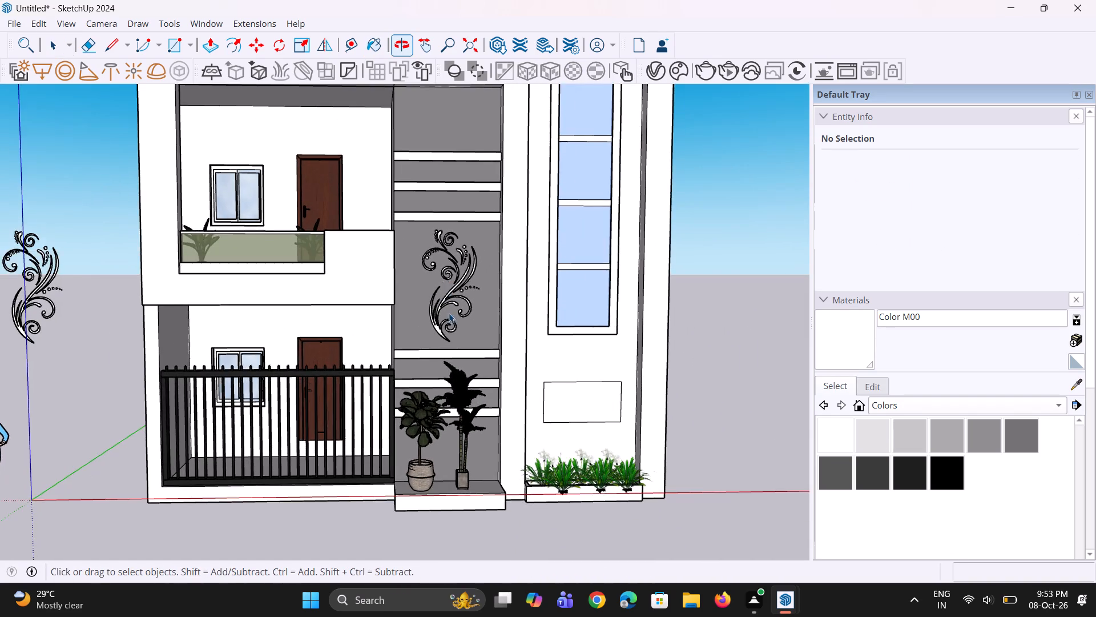
{"action": "scroll", "coordinate": [442, 330], "scroll_direction": "down", "scroll_amount": 5}
{"action": "middle_click_drag", "start_coordinate": [440, 328], "coordinate": [440, 336]}
{"action": "scroll", "coordinate": [441, 327], "scroll_direction": "up", "scroll_amount": 1}
{"action": "scroll", "coordinate": [441, 333], "scroll_direction": "down", "scroll_amount": 7}
{"action": "middle_click_drag", "start_coordinate": [436, 289], "coordinate": [436, 287]}
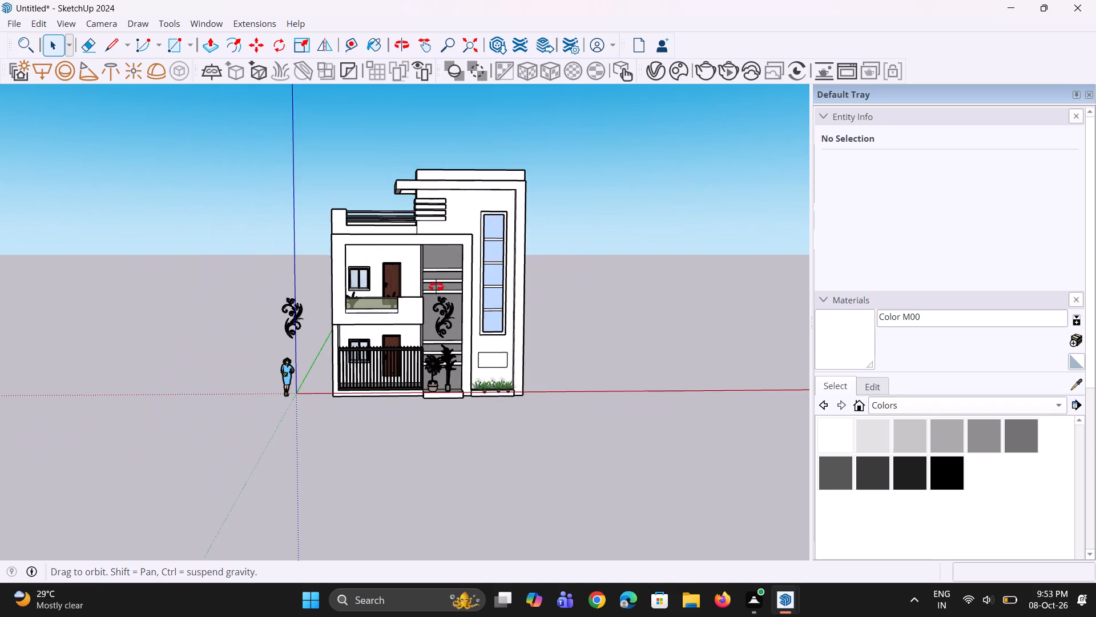
{"action": "middle_click_drag", "start_coordinate": [436, 287], "coordinate": [437, 274]}
{"action": "scroll", "coordinate": [437, 285], "scroll_direction": "up", "scroll_amount": 6}
{"action": "middle_click_drag", "start_coordinate": [417, 292], "coordinate": [424, 294]}
{"action": "scroll", "coordinate": [418, 309], "scroll_direction": "down", "scroll_amount": 1}
{"action": "scroll", "coordinate": [358, 351], "scroll_direction": "down", "scroll_amount": 1}
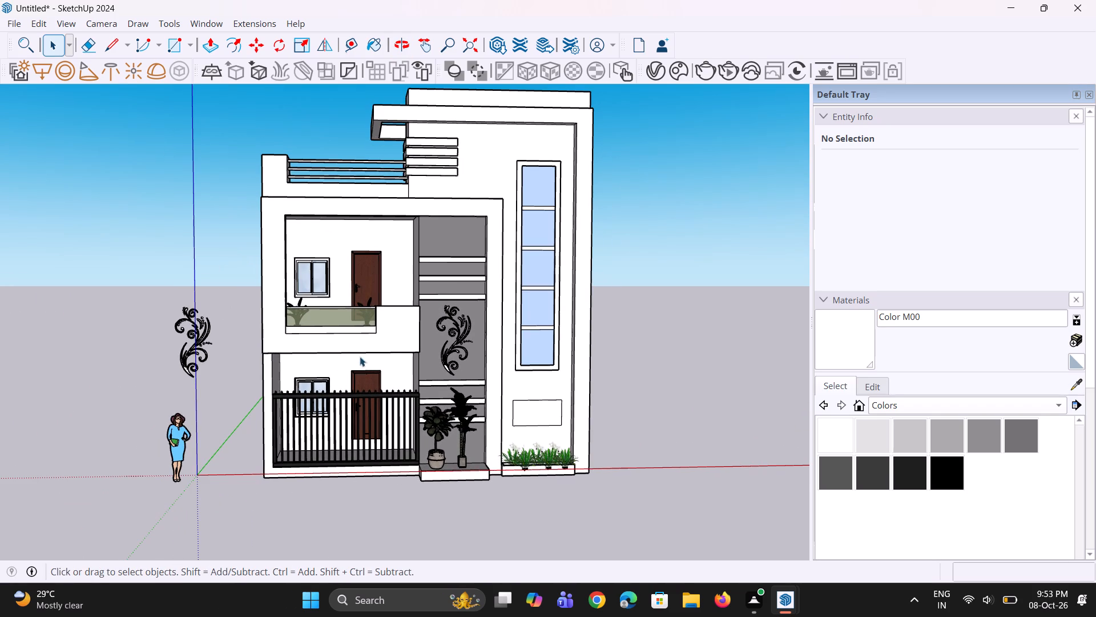
{"action": "scroll", "coordinate": [339, 131], "scroll_direction": "up", "scroll_amount": 3}
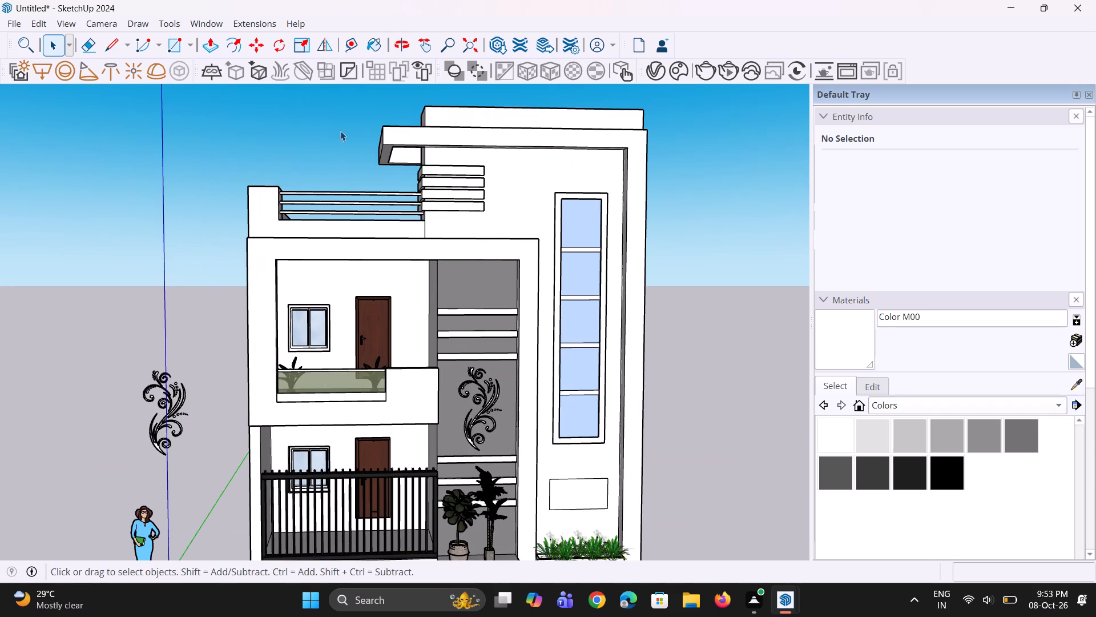
{"action": "middle_click_drag", "start_coordinate": [348, 125], "coordinate": [354, 113]}
{"action": "scroll", "coordinate": [367, 139], "scroll_direction": "down", "scroll_amount": 3}
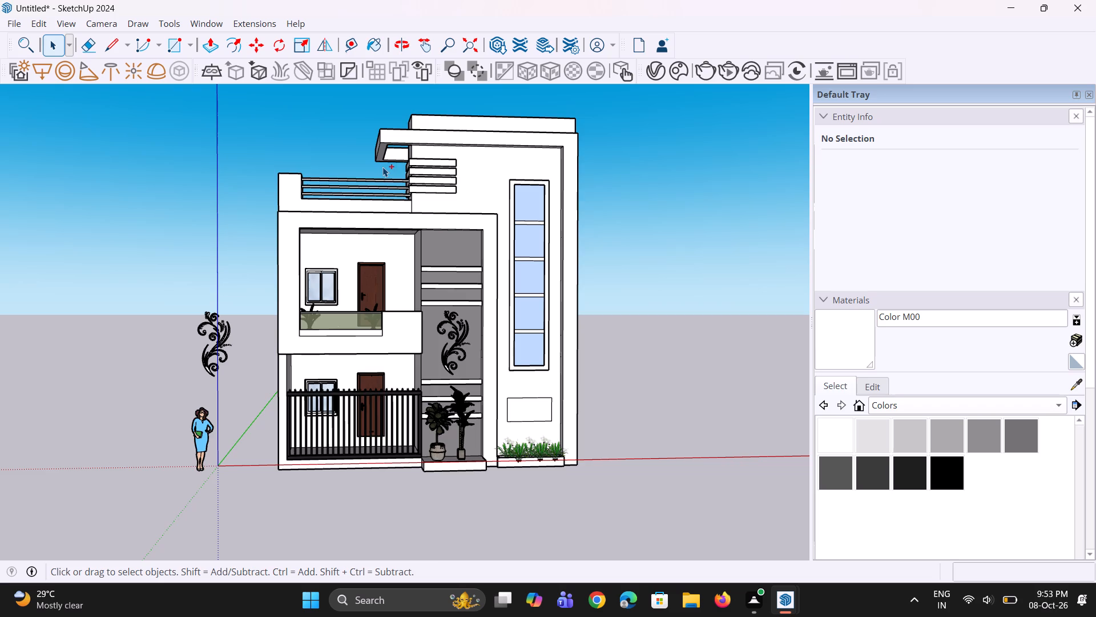
Undo the recent edits to the wall decoration, including all its Color M00 painting, back to solid black, and leave its component.
{"action": "key", "text": "ctrl+z"}
{"action": "key", "text": "ctrl+z"}
{"action": "key", "text": "ctrl+z"}
{"action": "key", "text": "ctrl+z"}
{"action": "key", "text": "ctrl+z"}
{"action": "key", "text": "ctrl+z"}
{"action": "key", "text": "ctrl+z"}
{"action": "scroll", "coordinate": [467, 347], "scroll_direction": "up", "scroll_amount": 3}
{"action": "middle_click_drag", "start_coordinate": [452, 372], "coordinate": [453, 412]}
{"action": "scroll", "coordinate": [446, 380], "scroll_direction": "up", "scroll_amount": 8}
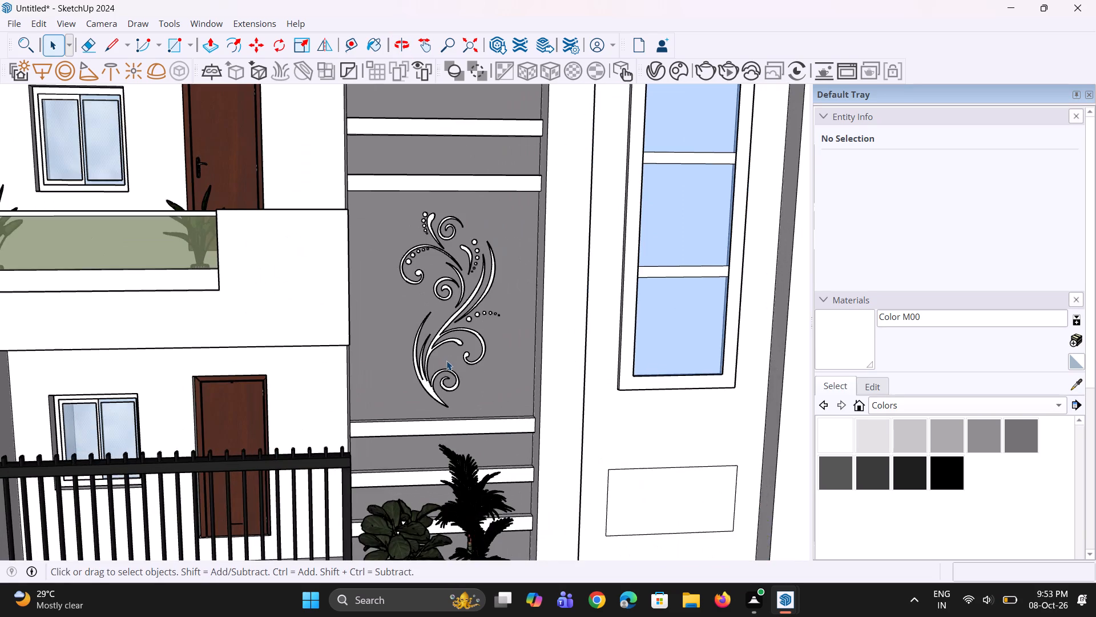
{"action": "key", "text": "ctrl+z"}
{"action": "key", "text": "ctrl+z"}
{"action": "key", "text": "ctrl+z"}
{"action": "key", "text": "ctrl+z"}
{"action": "key", "text": "ctrl+z"}
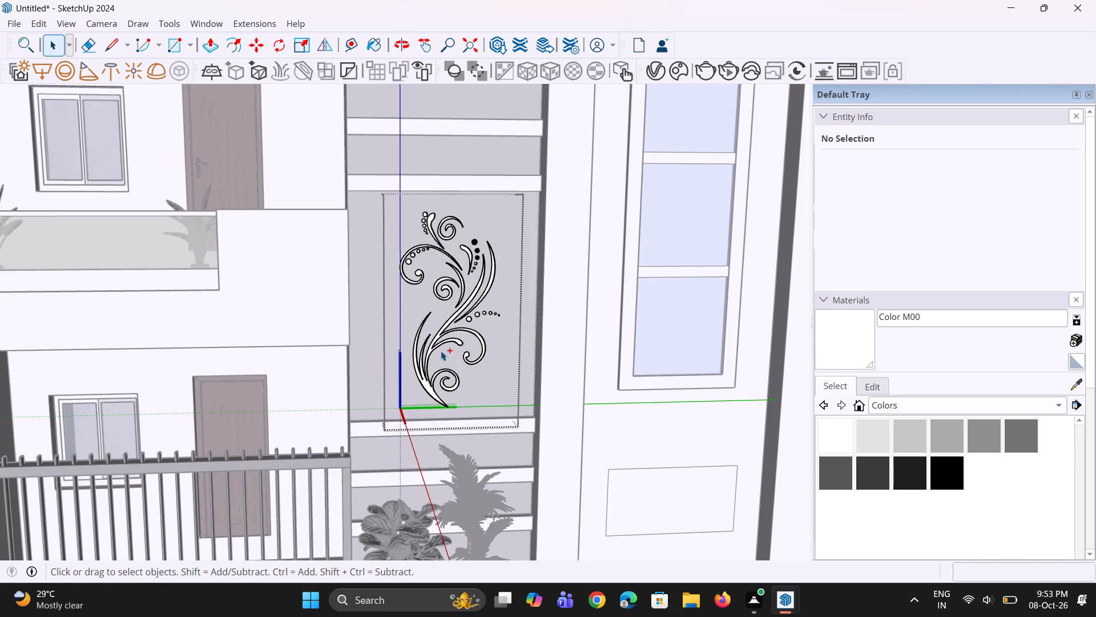
{"action": "key", "text": "ctrl+z"}
{"action": "key", "text": "ctrl+z"}
{"action": "key", "text": "ctrl+z"}
{"action": "key", "text": "ctrl+z"}
{"action": "key", "text": "ctrl+z"}
{"action": "key", "text": "ctrl+z"}
{"action": "key", "text": "ctrl+z"}
{"action": "key", "text": "ctrl+z"}
{"action": "key", "text": "ctrl+z"}
{"action": "key", "text": "ctrl+z"}
{"action": "key", "text": "ctrl+z"}
{"action": "key", "text": "ctrl+z"}
{"action": "key", "text": "ctrl+z"}
{"action": "left_click", "coordinate": [437, 329], "text": "ctrl"}
{"action": "key", "text": "ctrl+z"}
{"action": "key", "text": "ctrl+z"}
{"action": "key", "text": "ctrl+z"}
{"action": "key", "text": "ctrl+z"}
{"action": "key", "text": "ctrl+z"}
{"action": "key", "text": "ctrl+z"}
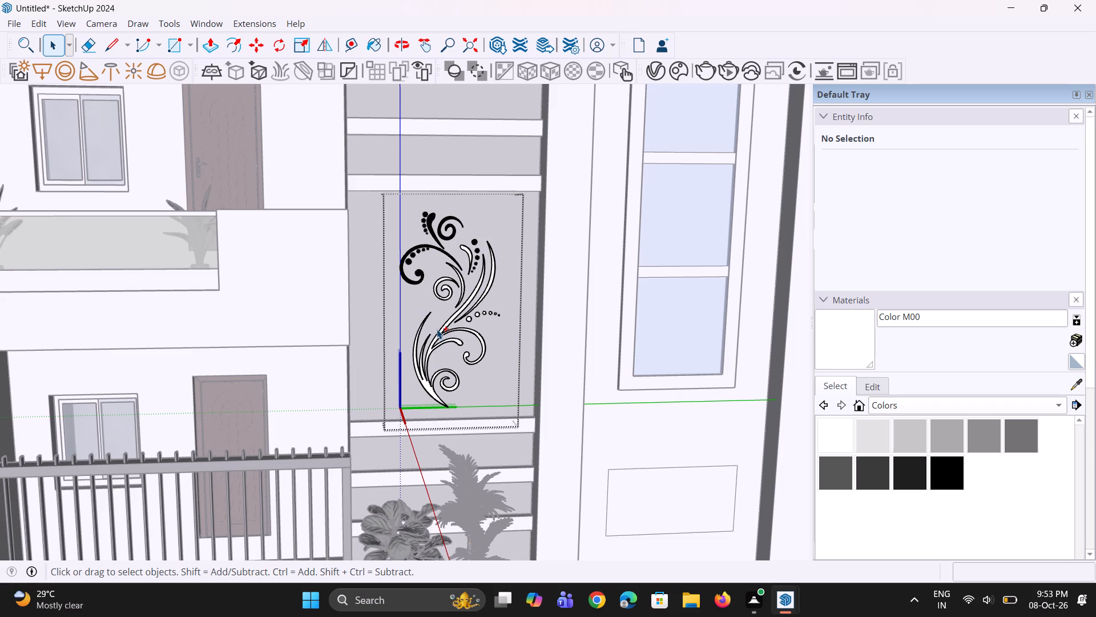
{"action": "key", "text": "ctrl+z"}
{"action": "key", "text": "ctrl+z"}
{"action": "key", "text": "ctrl+z"}
{"action": "key", "text": "ctrl+z"}
{"action": "key", "text": "ctrl+z"}
{"action": "key", "text": "ctrl+z"}
{"action": "key", "text": "ctrl+z"}
{"action": "key", "text": "ctrl+z"}
{"action": "key", "text": "ctrl+z"}
{"action": "key", "text": "ctrl+z"}
{"action": "key", "text": "ctrl+z"}
{"action": "key", "text": "ctrl+z"}
{"action": "key", "text": "ctrl+z"}
{"action": "key", "text": "ctrl+z"}
{"action": "key", "text": "ctrl+z"}
{"action": "key", "text": "ctrl+z"}
{"action": "scroll", "coordinate": [437, 327], "scroll_direction": "down", "scroll_amount": 7}
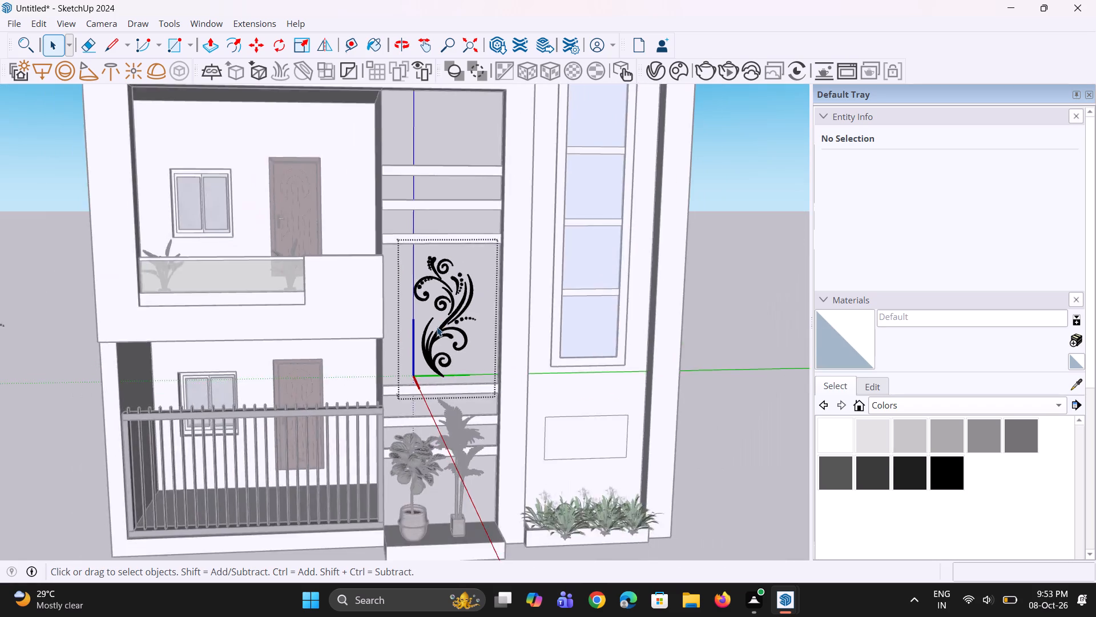
{"action": "scroll", "coordinate": [437, 327], "scroll_direction": "down", "scroll_amount": 7}
{"action": "key", "text": "space"}
{"action": "double_click", "coordinate": [569, 313]}
Paint the ground-floor front wall behind the railing with the Brick_Tumbled material.
{"action": "middle_click_drag", "start_coordinate": [551, 352], "coordinate": [543, 335]}
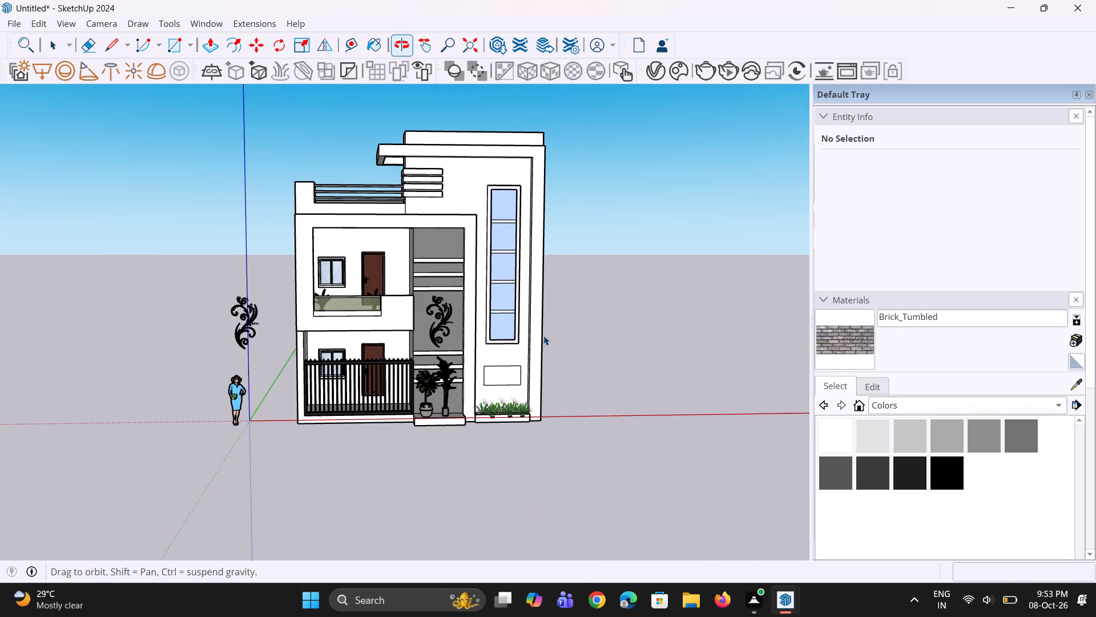
{"action": "left_click", "coordinate": [855, 345]}
{"action": "scroll", "coordinate": [511, 378], "scroll_direction": "up", "scroll_amount": 1}
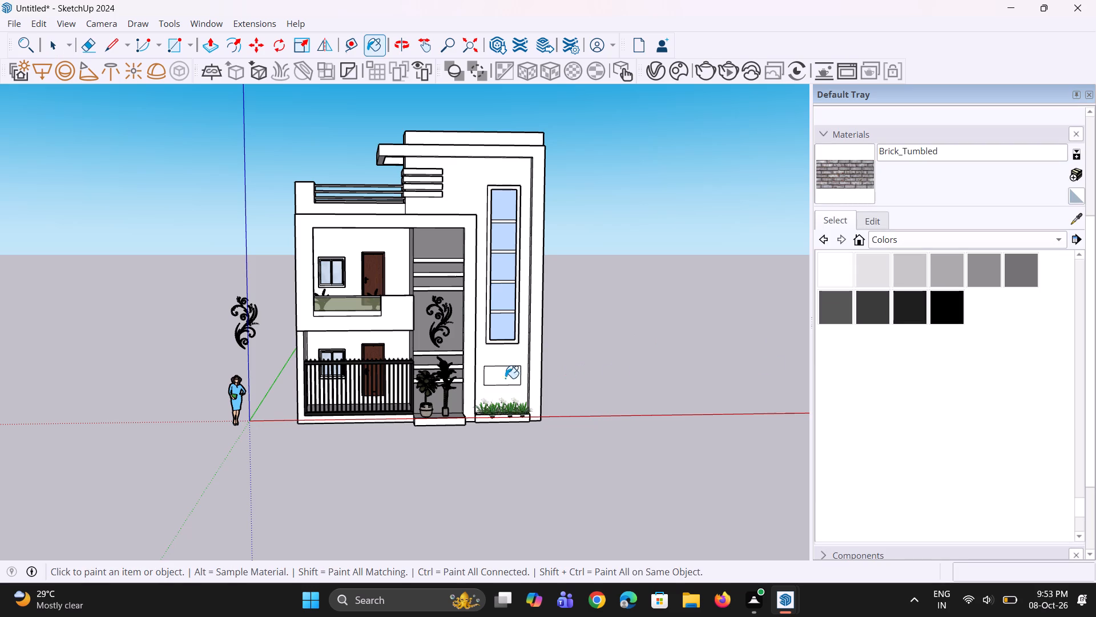
{"action": "scroll", "coordinate": [505, 378], "scroll_direction": "up", "scroll_amount": 2}
{"action": "left_click", "coordinate": [368, 344]}
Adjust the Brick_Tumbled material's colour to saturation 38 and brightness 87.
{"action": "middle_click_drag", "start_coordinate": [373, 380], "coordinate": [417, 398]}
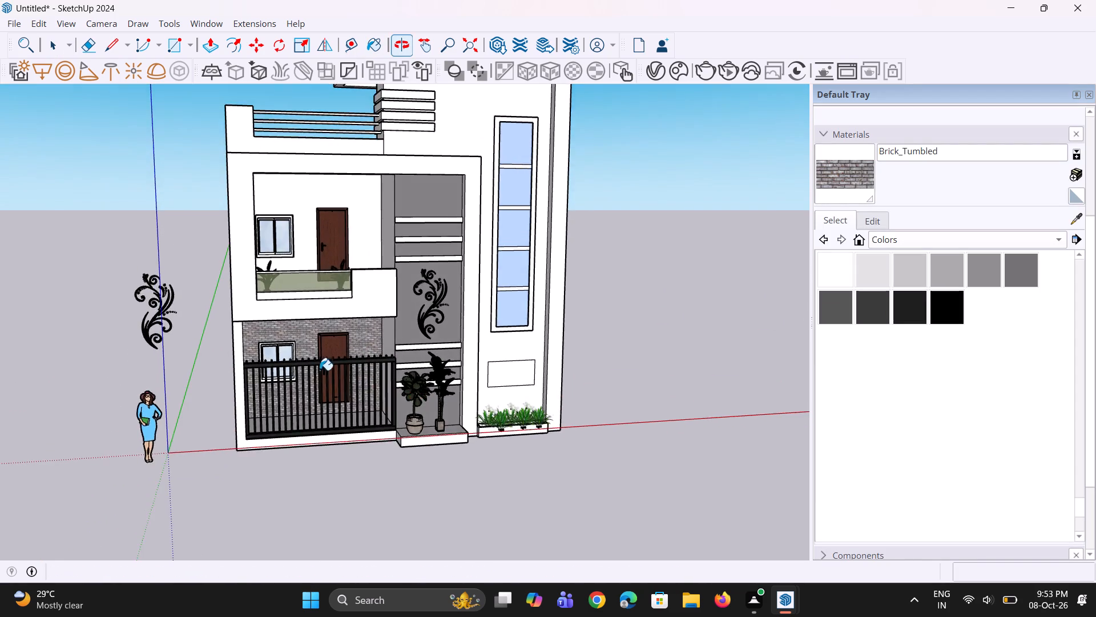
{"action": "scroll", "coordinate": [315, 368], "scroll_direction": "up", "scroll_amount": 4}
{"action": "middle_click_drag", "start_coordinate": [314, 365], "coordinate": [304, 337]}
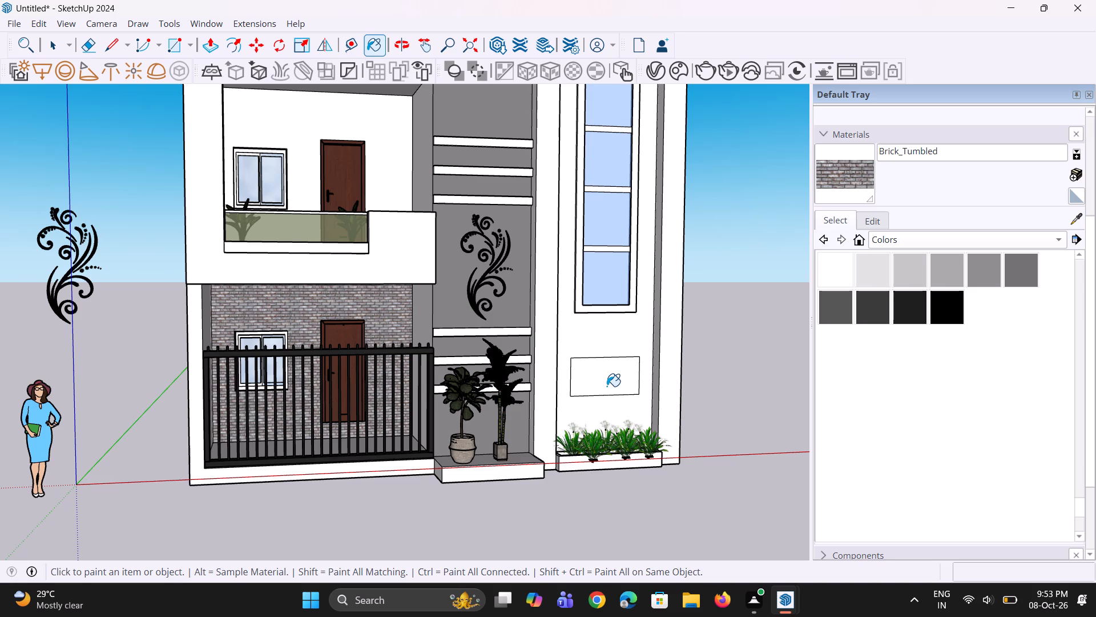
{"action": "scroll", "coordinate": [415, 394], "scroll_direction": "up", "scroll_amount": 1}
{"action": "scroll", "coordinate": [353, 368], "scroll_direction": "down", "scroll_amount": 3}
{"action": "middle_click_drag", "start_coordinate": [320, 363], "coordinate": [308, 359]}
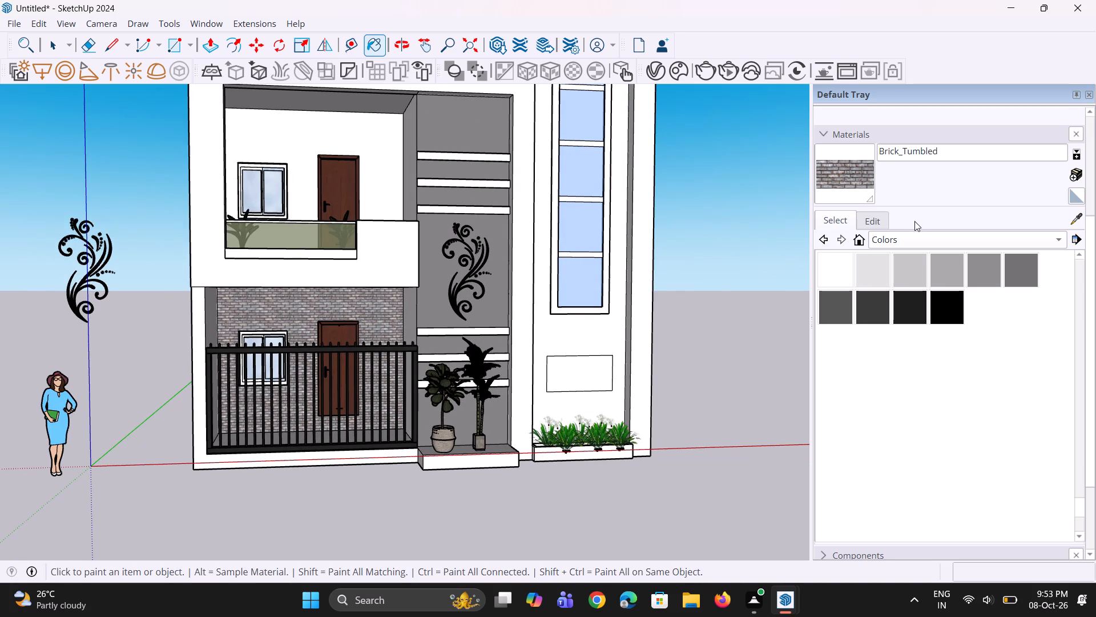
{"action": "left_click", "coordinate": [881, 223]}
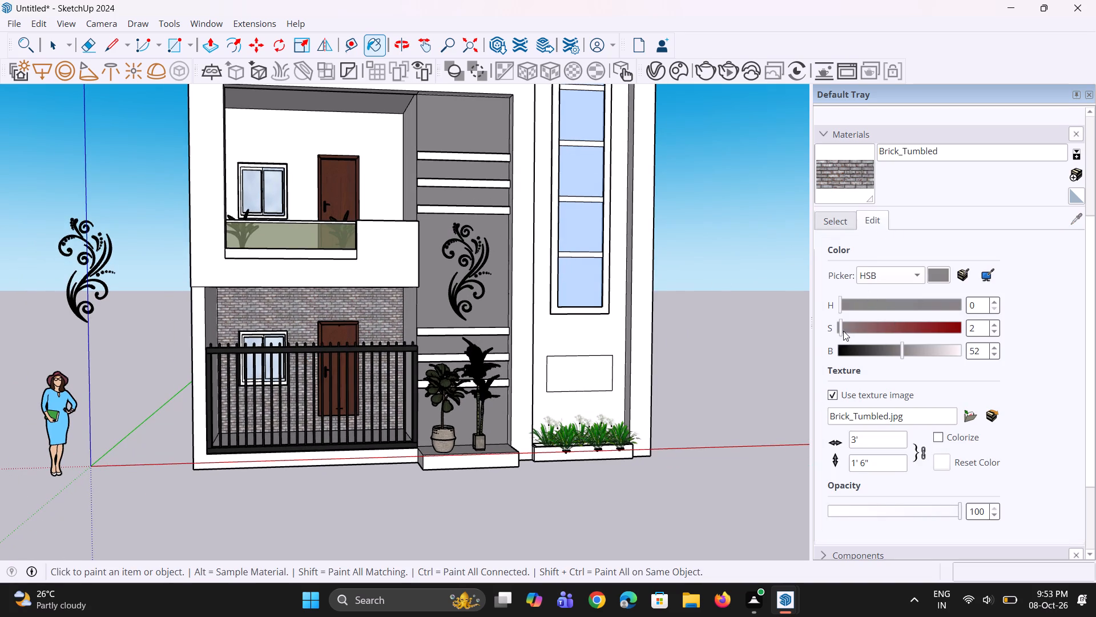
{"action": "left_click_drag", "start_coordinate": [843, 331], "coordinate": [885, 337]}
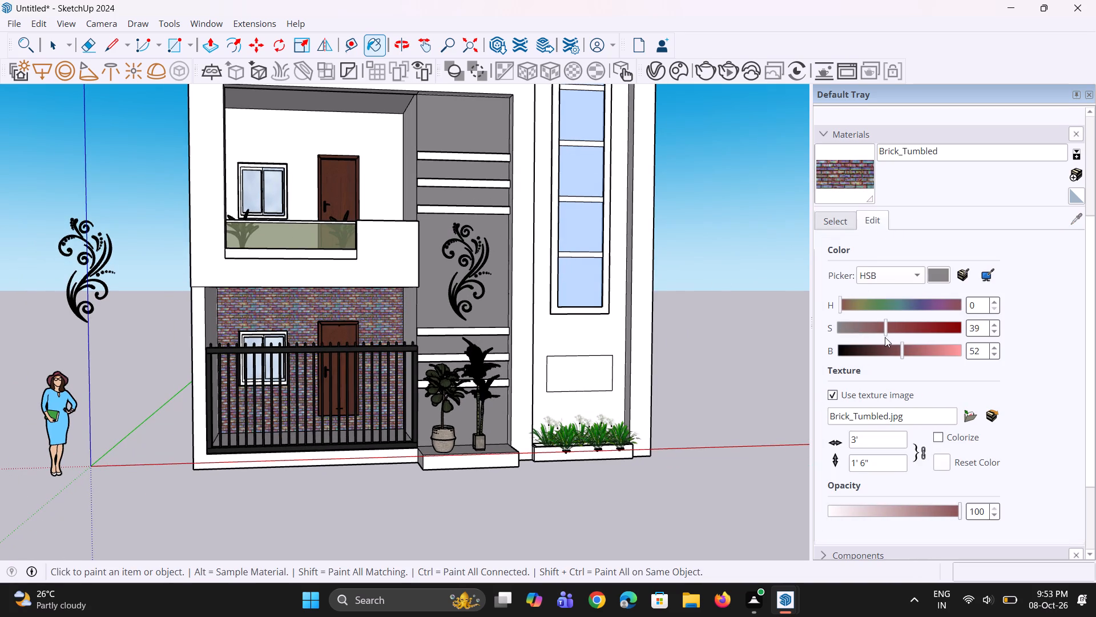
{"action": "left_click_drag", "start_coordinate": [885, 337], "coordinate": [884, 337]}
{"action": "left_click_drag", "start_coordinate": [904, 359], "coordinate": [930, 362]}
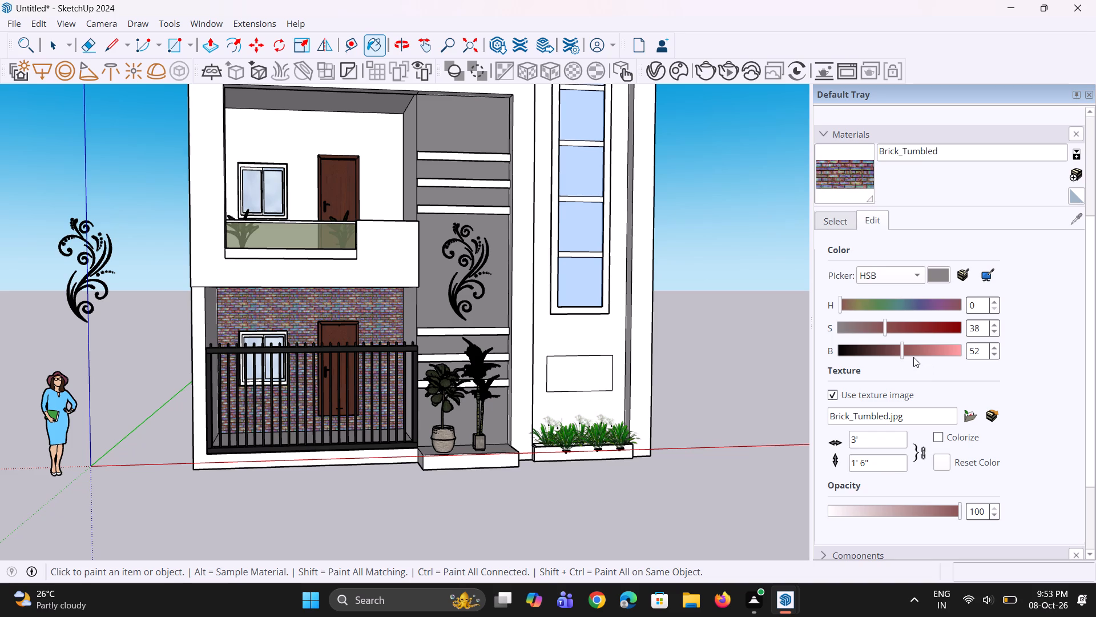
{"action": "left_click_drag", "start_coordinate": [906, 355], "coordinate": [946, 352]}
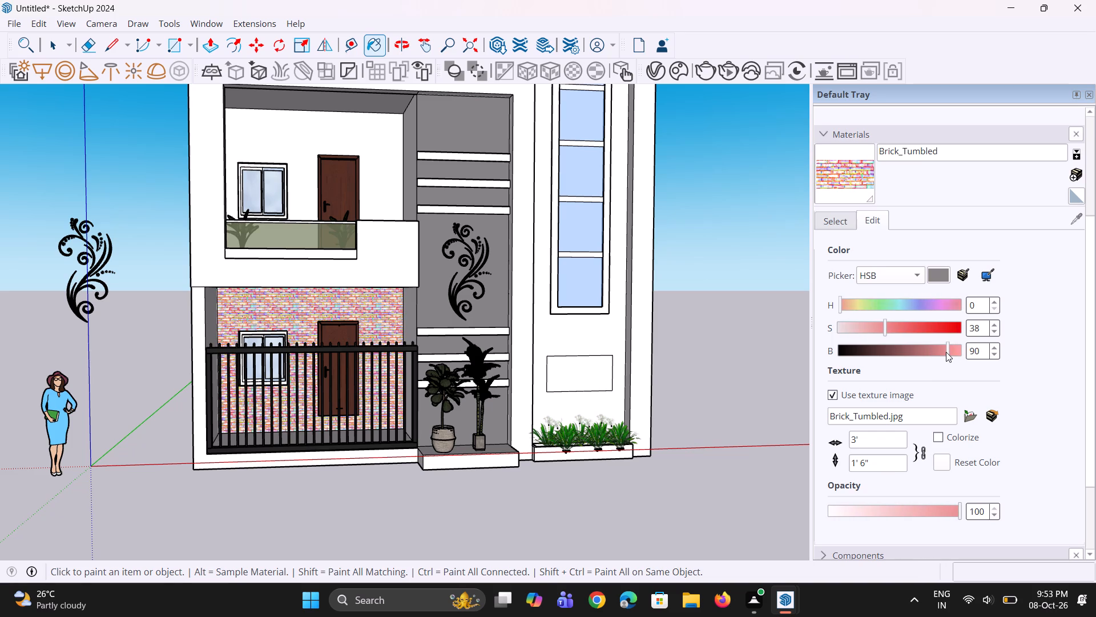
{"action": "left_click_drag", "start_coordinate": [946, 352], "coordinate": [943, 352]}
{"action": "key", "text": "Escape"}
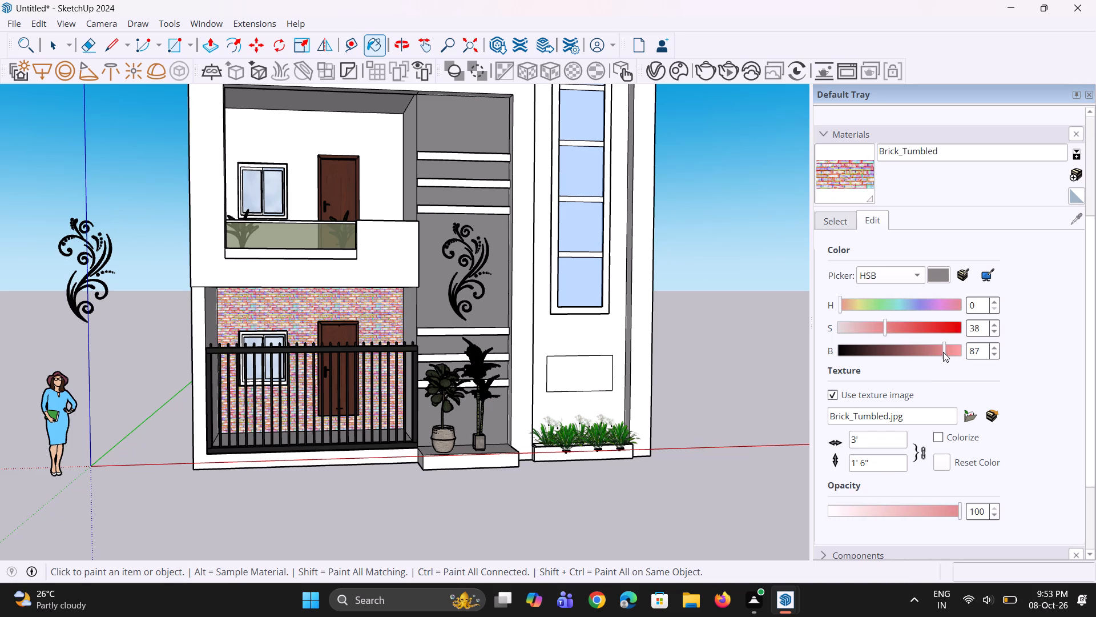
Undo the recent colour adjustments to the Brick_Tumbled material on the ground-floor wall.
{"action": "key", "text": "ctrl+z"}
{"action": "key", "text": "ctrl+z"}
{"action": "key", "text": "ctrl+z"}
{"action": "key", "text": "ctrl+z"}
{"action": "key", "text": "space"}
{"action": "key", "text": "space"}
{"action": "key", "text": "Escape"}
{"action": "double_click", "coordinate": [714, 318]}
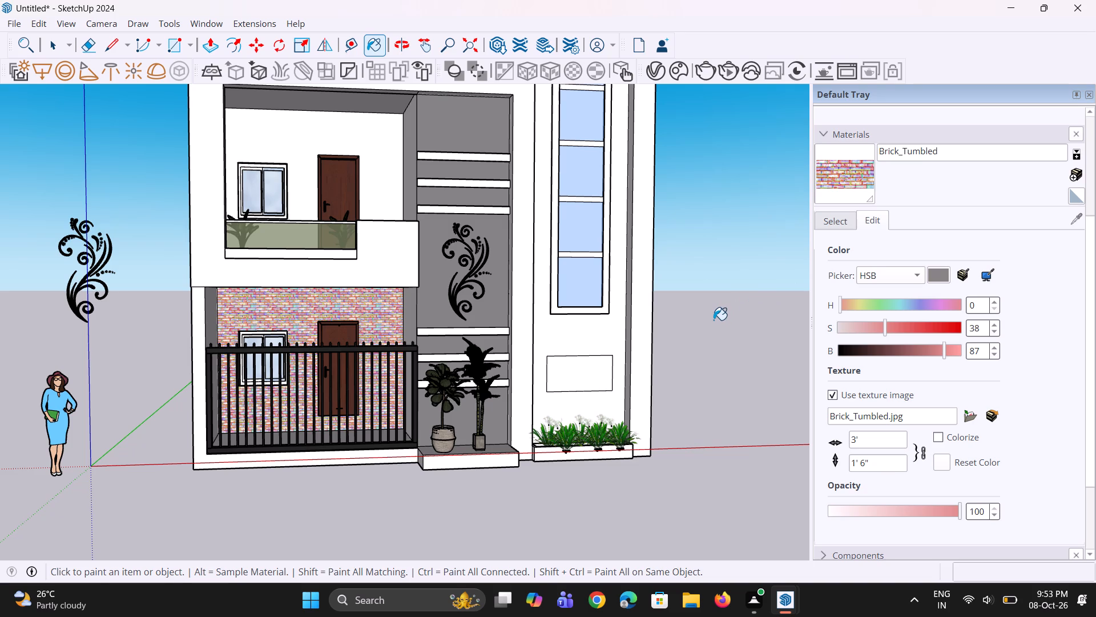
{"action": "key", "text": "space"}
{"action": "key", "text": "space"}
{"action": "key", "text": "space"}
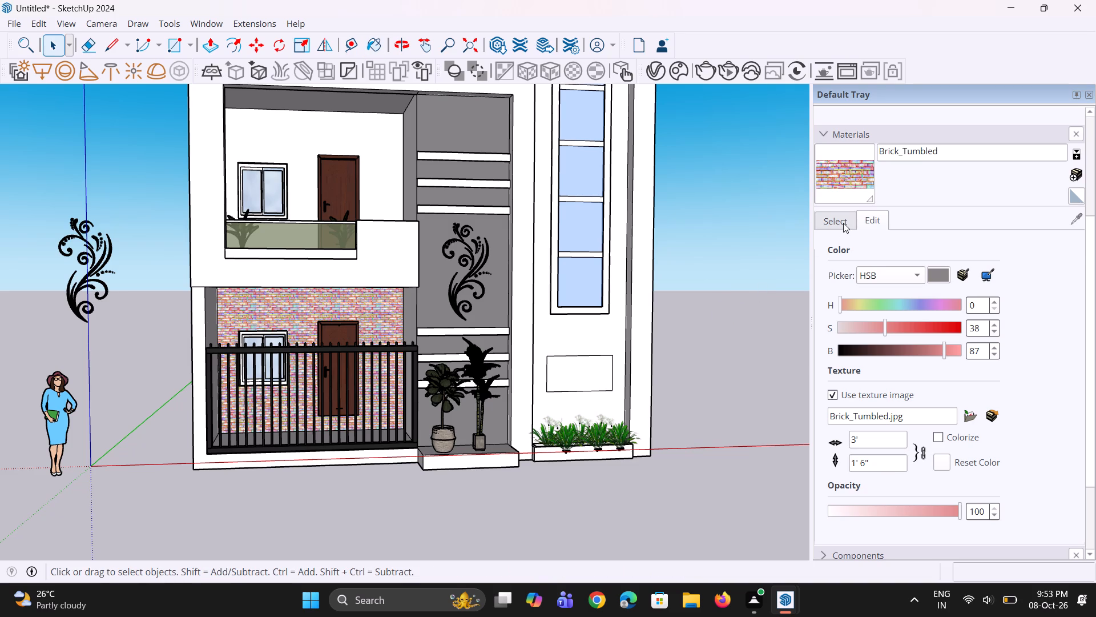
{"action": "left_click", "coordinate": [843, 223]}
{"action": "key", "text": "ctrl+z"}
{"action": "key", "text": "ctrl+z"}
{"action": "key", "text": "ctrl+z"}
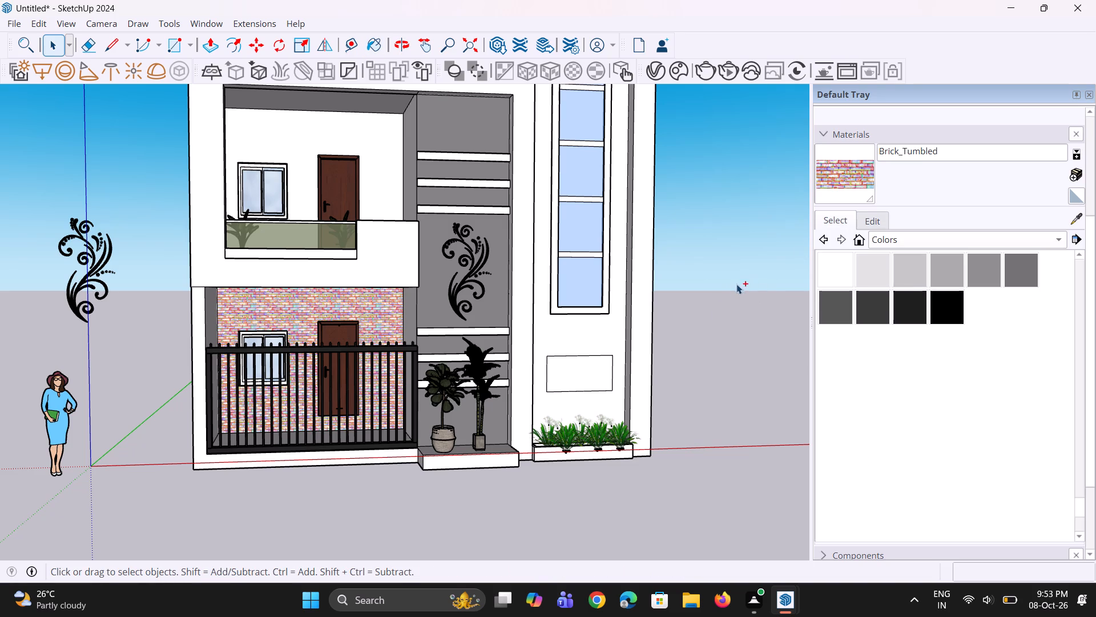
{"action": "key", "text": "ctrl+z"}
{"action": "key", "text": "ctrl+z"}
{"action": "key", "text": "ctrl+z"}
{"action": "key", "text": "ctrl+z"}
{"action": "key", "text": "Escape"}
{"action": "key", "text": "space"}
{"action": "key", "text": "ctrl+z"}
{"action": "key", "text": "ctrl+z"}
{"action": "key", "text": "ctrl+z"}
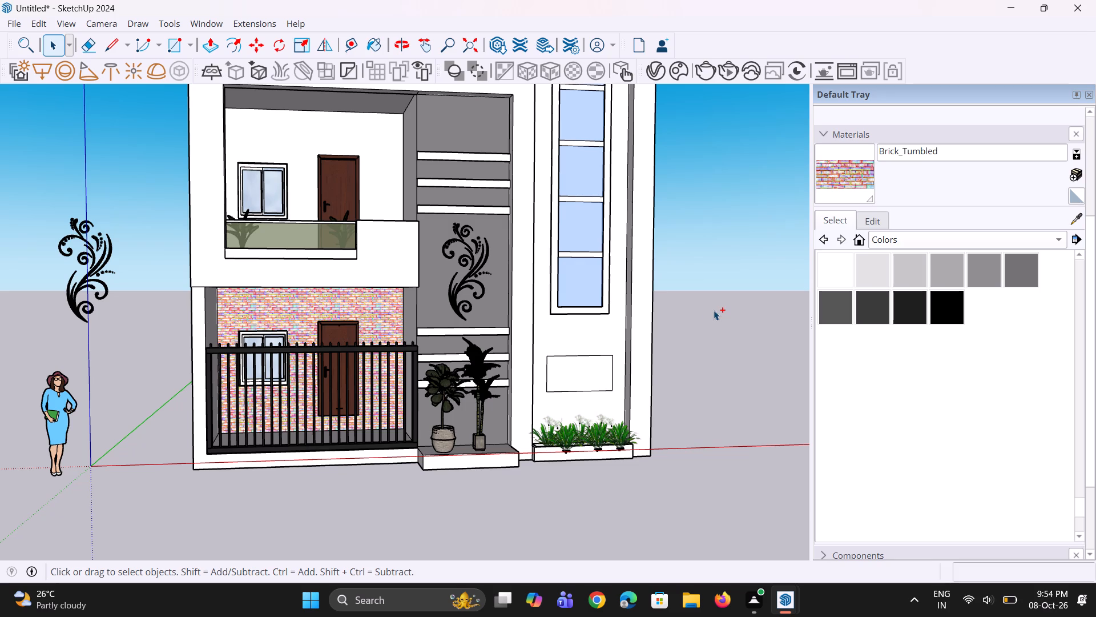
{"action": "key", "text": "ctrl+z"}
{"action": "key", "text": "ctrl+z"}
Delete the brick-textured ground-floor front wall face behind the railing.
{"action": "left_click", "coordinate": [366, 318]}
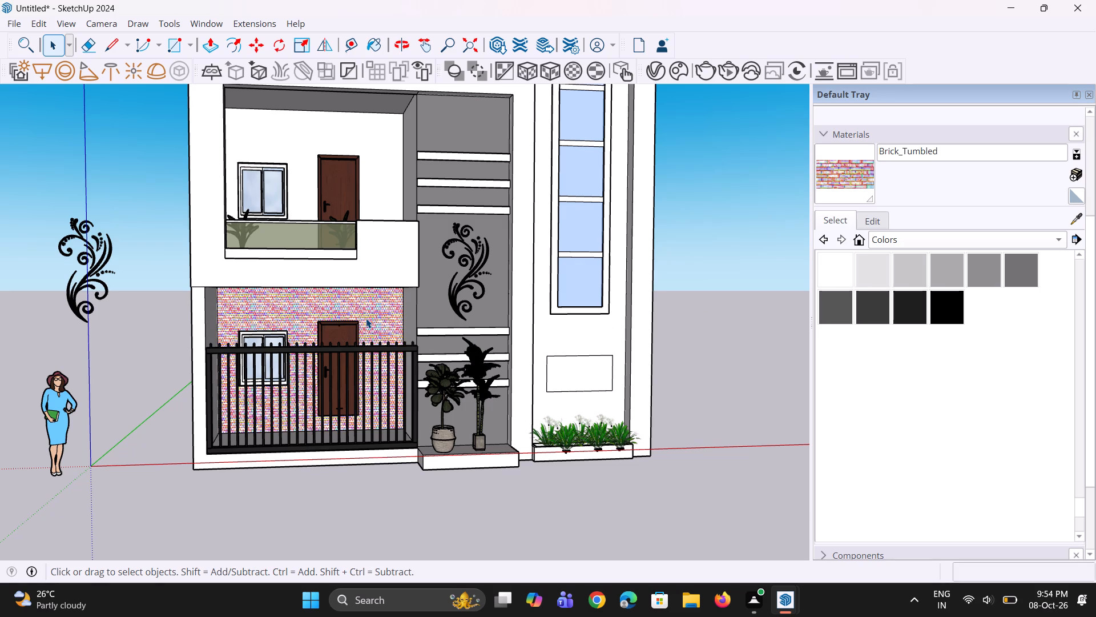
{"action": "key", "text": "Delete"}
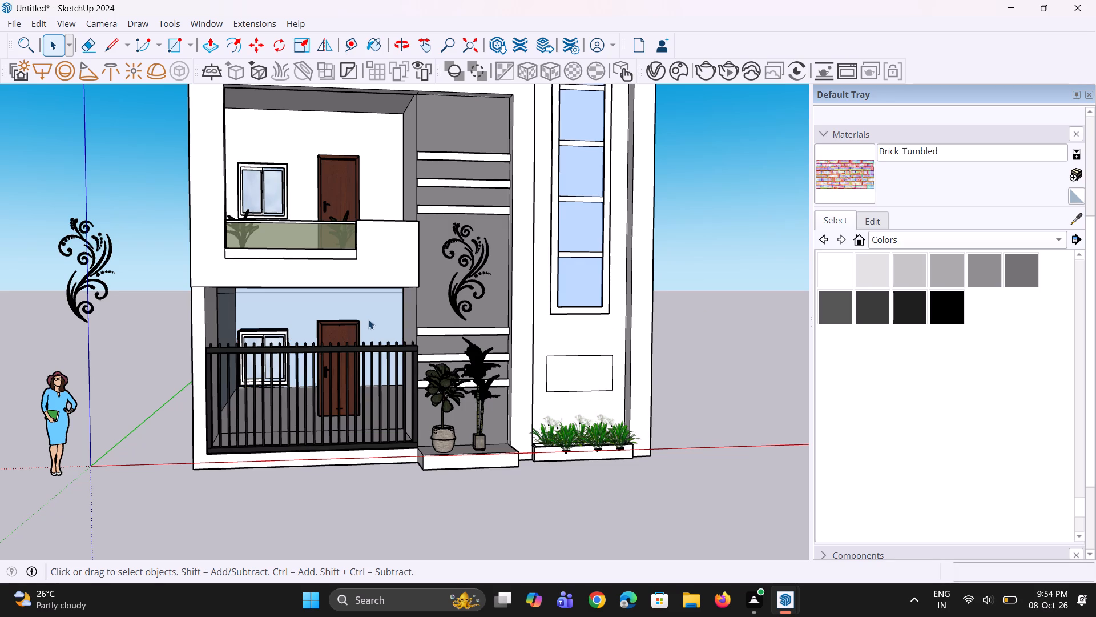
Undo the wall face deletion, the remaining brick colour adjustments and the Brick_Tumbled painting, back to the plain white ground-floor wall.
{"action": "key", "text": "ctrl+z"}
{"action": "key", "text": "ctrl+z"}
{"action": "key", "text": "ctrl+z"}
{"action": "key", "text": "ctrl+z"}
{"action": "key", "text": "ctrl+z"}
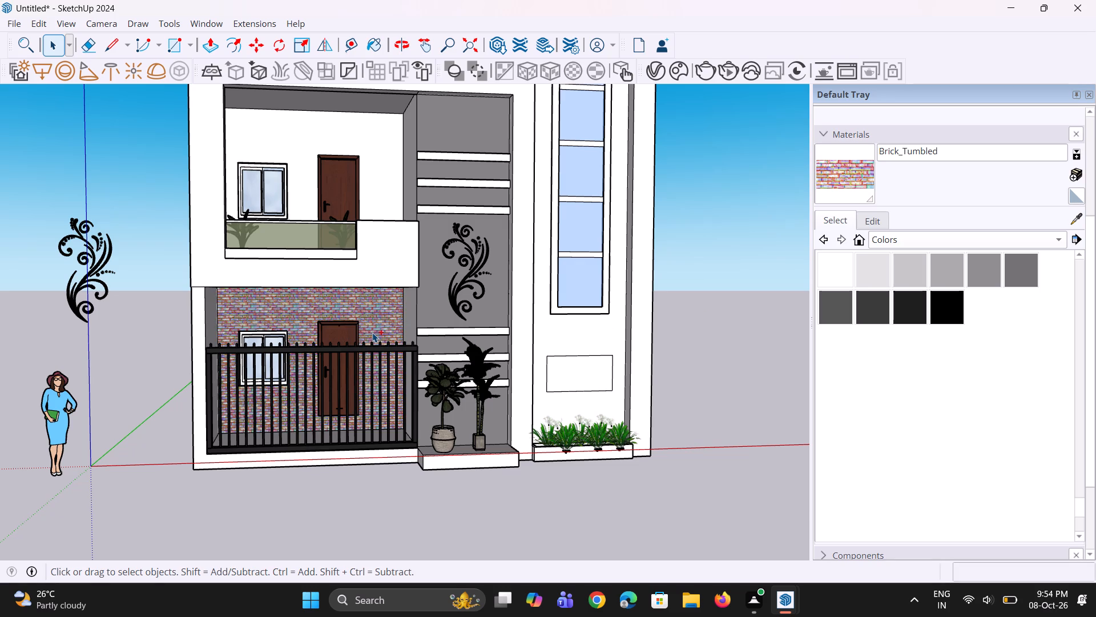
{"action": "key", "text": "ctrl+z"}
{"action": "key", "text": "ctrl+z"}
{"action": "key", "text": "ctrl+z"}
{"action": "key", "text": "ctrl+z"}
{"action": "key", "text": "ctrl+z"}
{"action": "key", "text": "ctrl+z"}
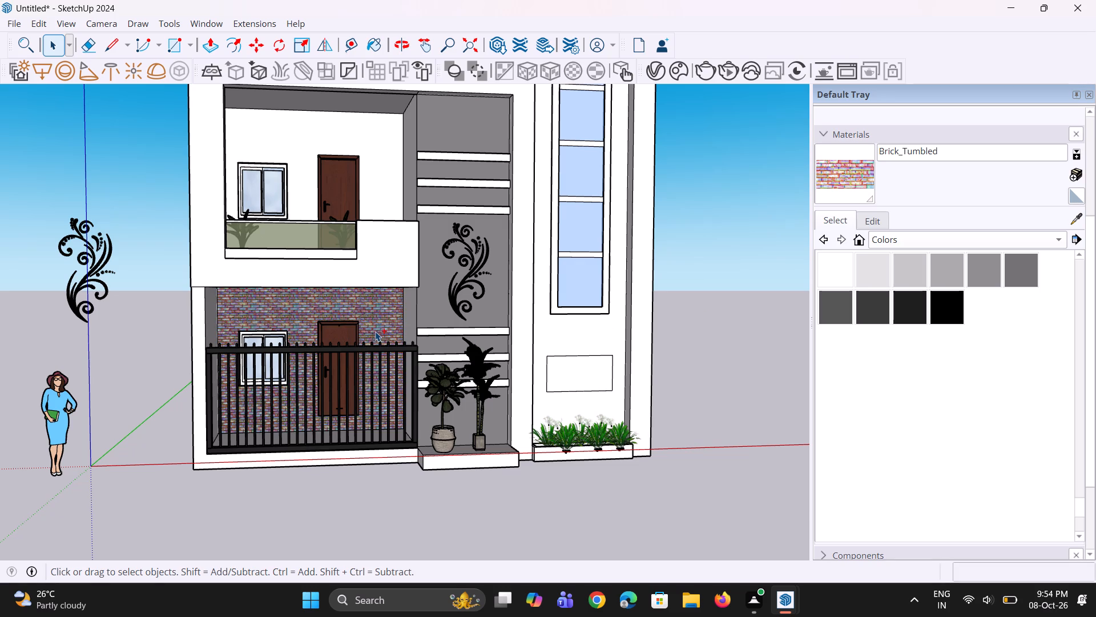
{"action": "key", "text": "ctrl+z"}
{"action": "key", "text": "ctrl+z"}
{"action": "key", "text": "ctrl+z"}
{"action": "key", "text": "ctrl+z"}
{"action": "key", "text": "ctrl+z"}
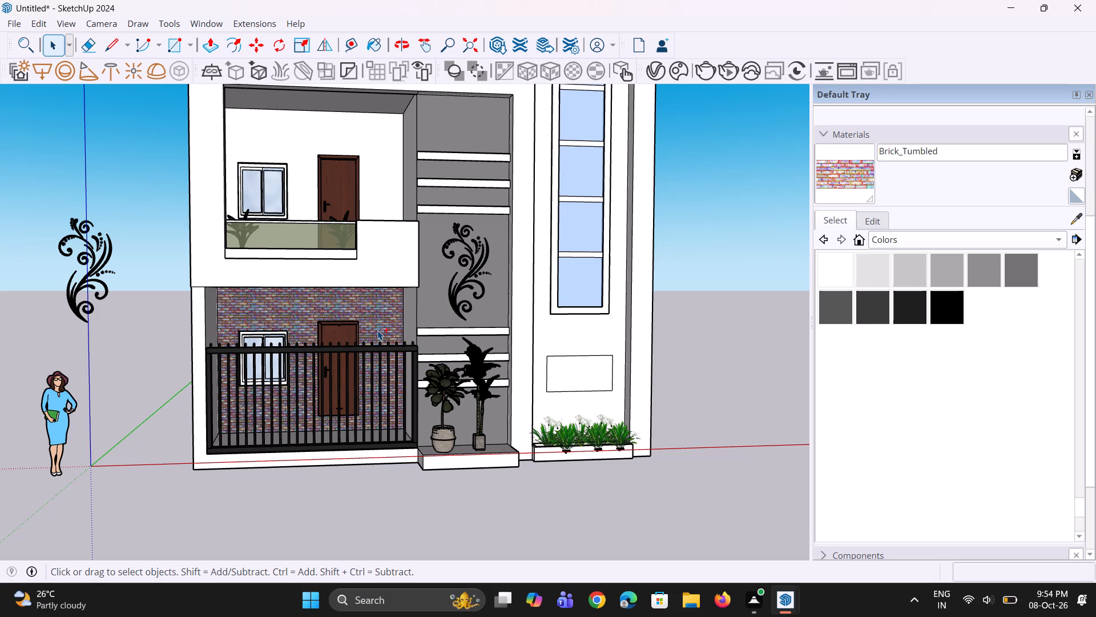
{"action": "key", "text": "ctrl+z"}
{"action": "key", "text": "ctrl+z"}
{"action": "key", "text": "ctrl+z"}
{"action": "left_click", "coordinate": [378, 329], "text": "ctrl"}
{"action": "key", "text": "ctrl+z"}
{"action": "key", "text": "ctrl+z"}
{"action": "key", "text": "ctrl+z"}
{"action": "key", "text": "ctrl+z"}
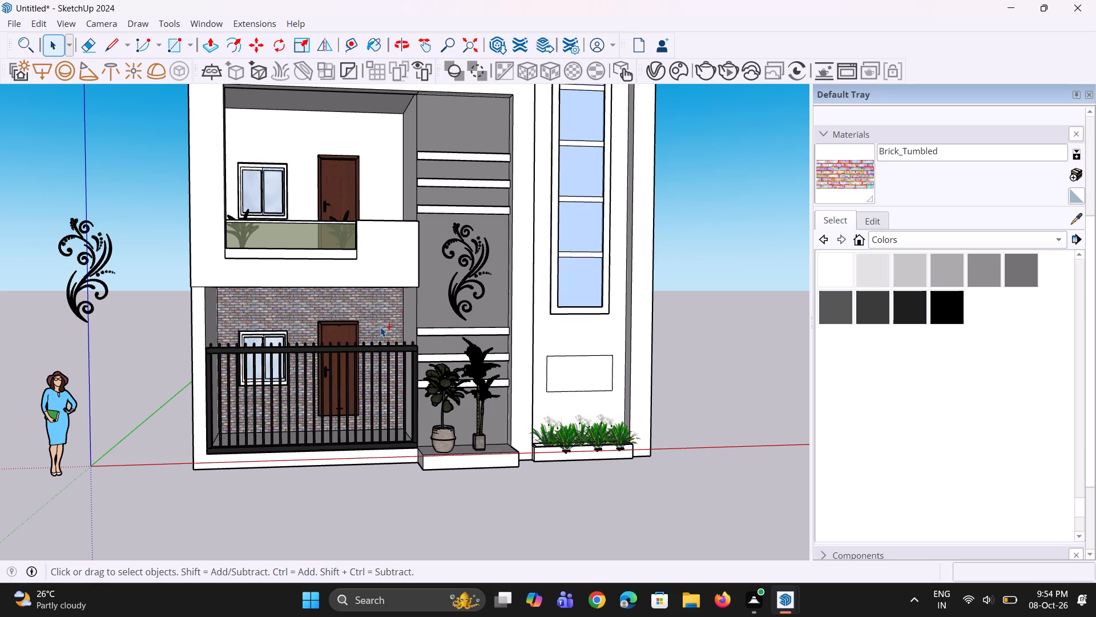
{"action": "key", "text": "ctrl+z"}
{"action": "key", "text": "ctrl+z"}
{"action": "key", "text": "ctrl+z"}
{"action": "key", "text": "ctrl+z"}
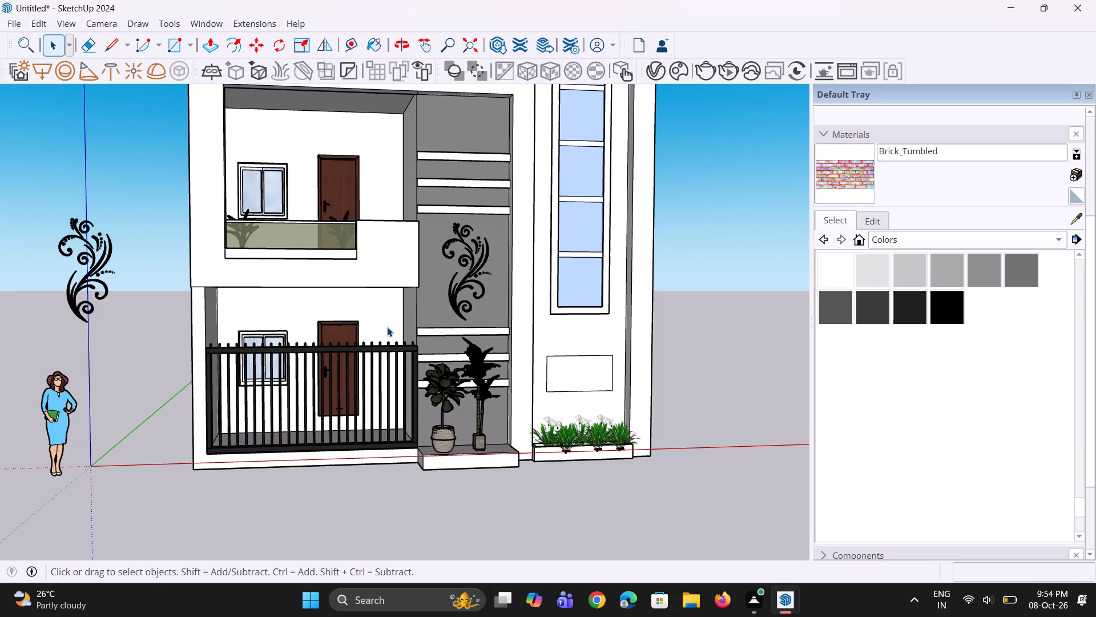
Delete the spare black scroll decoration standing beside the house above the human figure.
{"action": "scroll", "coordinate": [387, 327], "scroll_direction": "down", "scroll_amount": 4}
{"action": "key", "text": "space"}
{"action": "key", "text": "space"}
{"action": "left_click", "coordinate": [588, 323]}
{"action": "middle_click_drag", "start_coordinate": [601, 380], "coordinate": [590, 378]}
{"action": "middle_click_drag", "start_coordinate": [577, 378], "coordinate": [565, 379]}
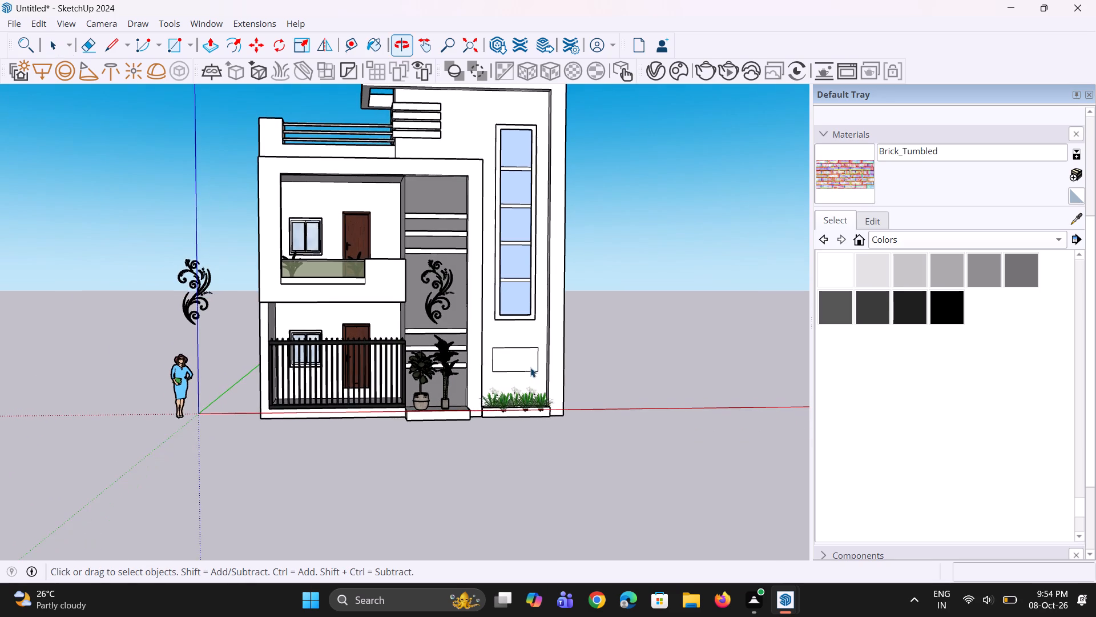
{"action": "scroll", "coordinate": [283, 327], "scroll_direction": "up", "scroll_amount": 1}
{"action": "left_click_drag", "start_coordinate": [159, 225], "coordinate": [215, 333]}
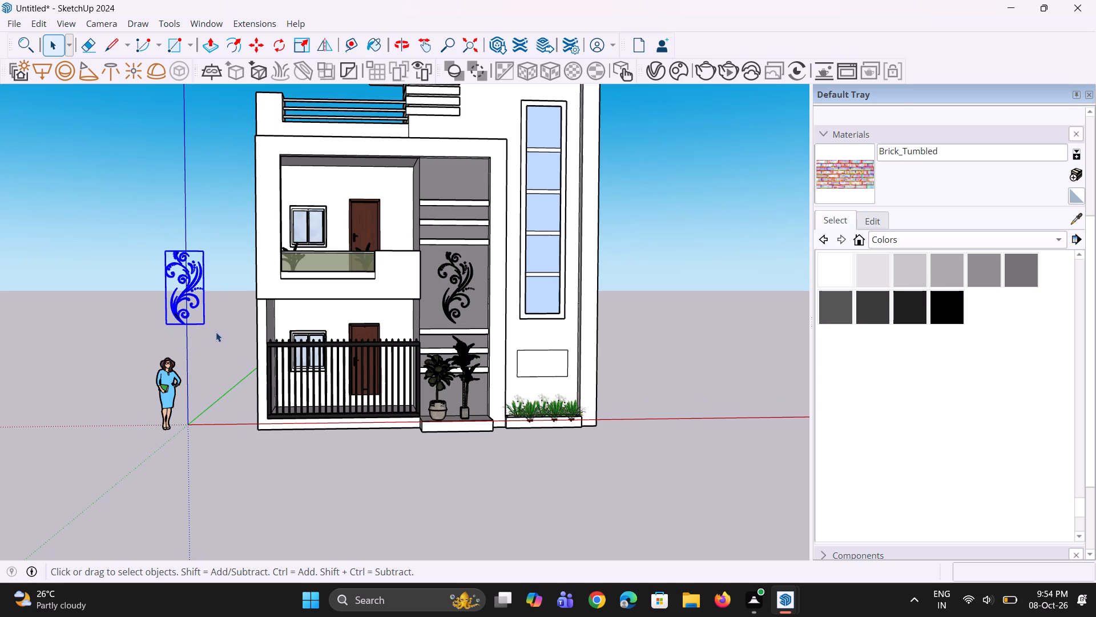
{"action": "key", "text": "Delete"}
Examine the whole front elevation from further away and from a lower angle.
{"action": "scroll", "coordinate": [256, 318], "scroll_direction": "down", "scroll_amount": 3}
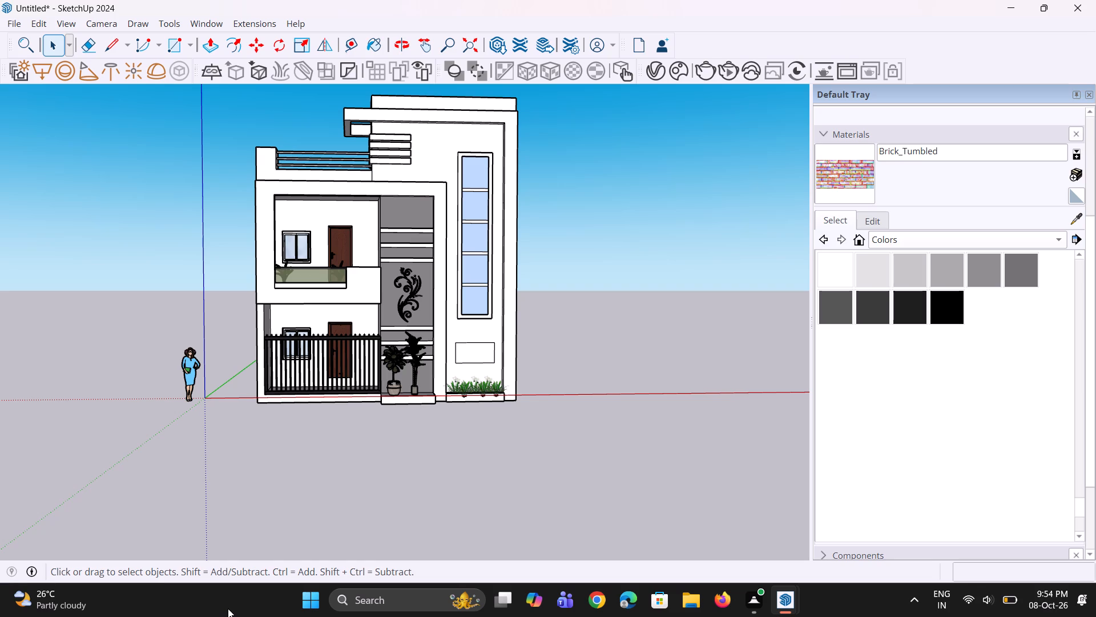
{"action": "middle_click_drag", "start_coordinate": [218, 604], "coordinate": [209, 611]}
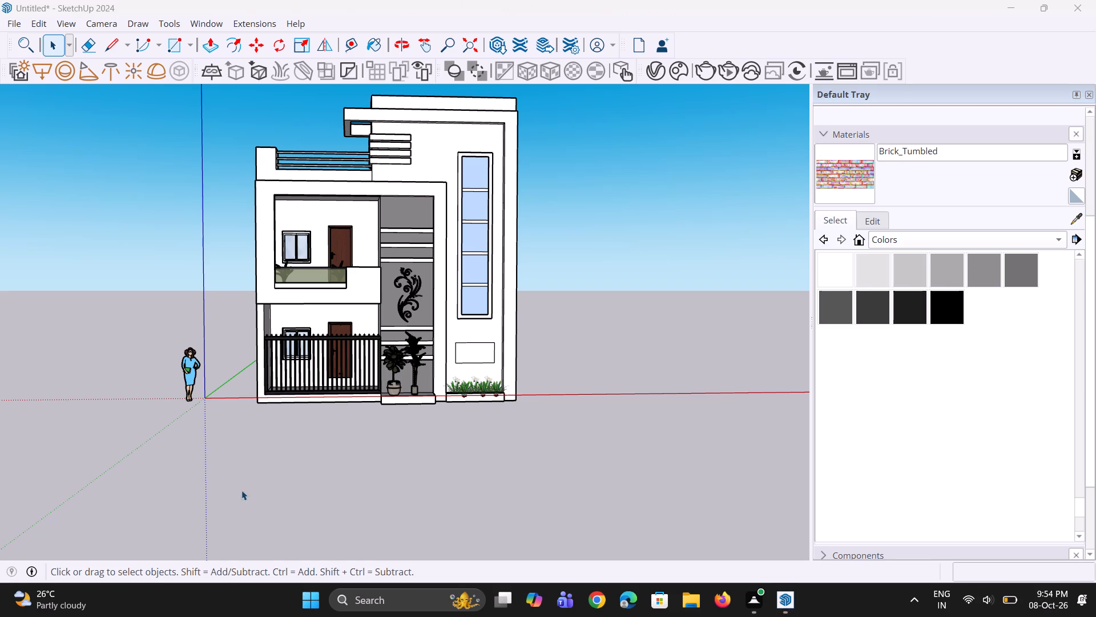
{"action": "middle_click_drag", "start_coordinate": [249, 496], "coordinate": [267, 550]}
{"action": "scroll", "coordinate": [304, 414], "scroll_direction": "up", "scroll_amount": 3}
{"action": "scroll", "coordinate": [304, 400], "scroll_direction": "down", "scroll_amount": 6}
{"action": "middle_click_drag", "start_coordinate": [296, 409], "coordinate": [300, 368]}
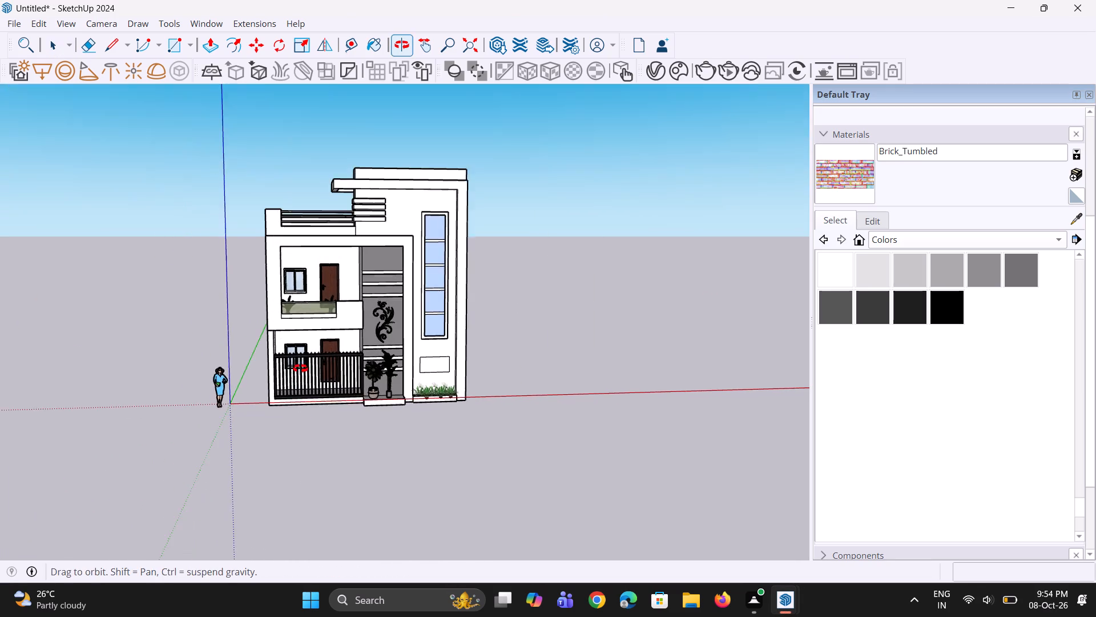
{"action": "middle_click_drag", "start_coordinate": [300, 368], "coordinate": [311, 351]}
{"action": "scroll", "coordinate": [299, 167], "scroll_direction": "up", "scroll_amount": 2}
{"action": "scroll", "coordinate": [289, 215], "scroll_direction": "up", "scroll_amount": 3}
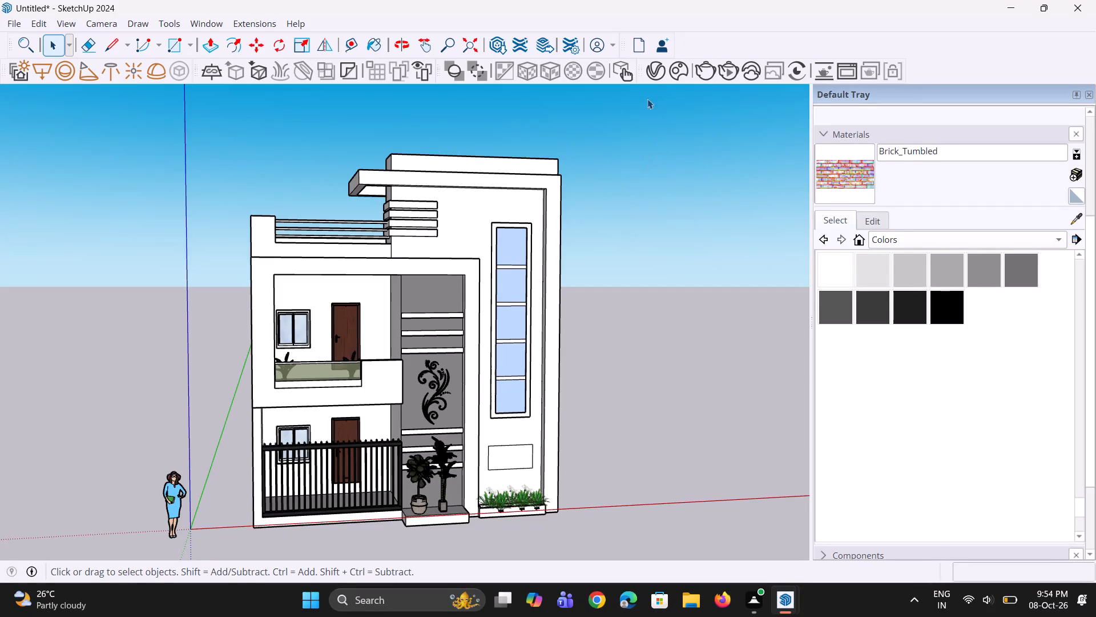
Create a new Generic material in the V-Ray Asset Editor.
{"action": "left_click", "coordinate": [655, 77]}
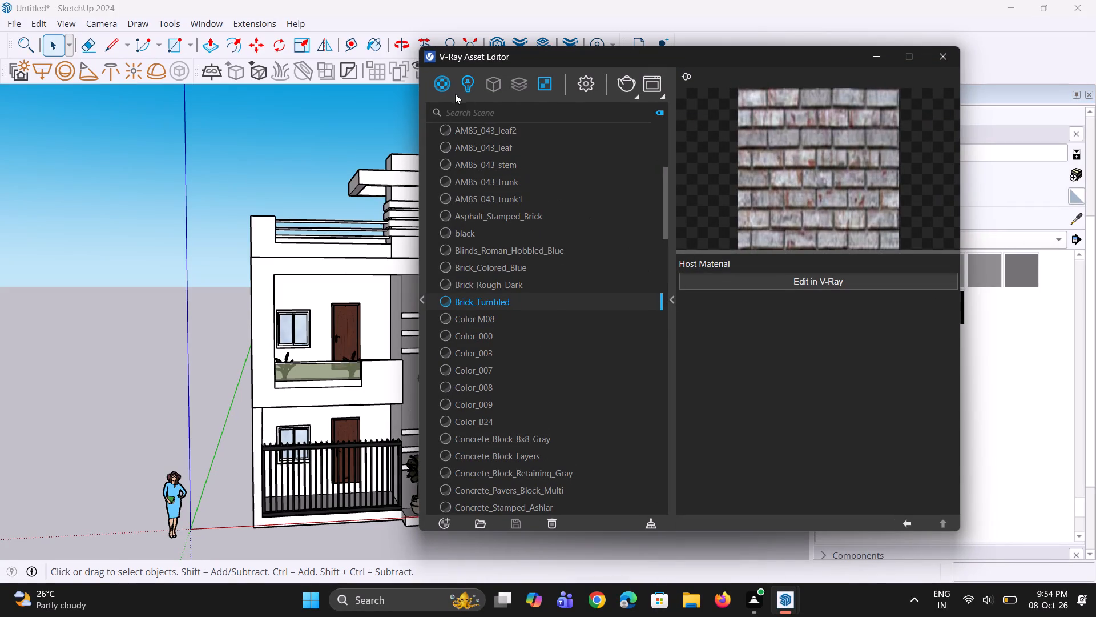
{"action": "right_click", "coordinate": [441, 82]}
{"action": "left_click", "coordinate": [522, 103]}
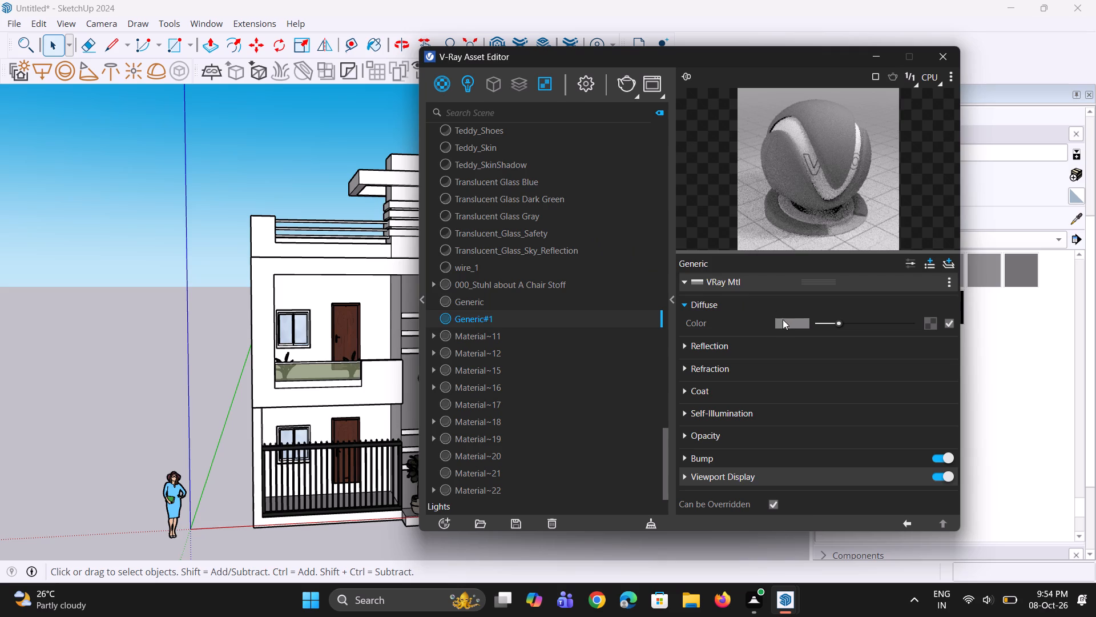
Set the new Generic material's diffuse colour to a dark grey of about R 0.347, G 0.337, B 0.337.
{"action": "left_click", "coordinate": [784, 323]}
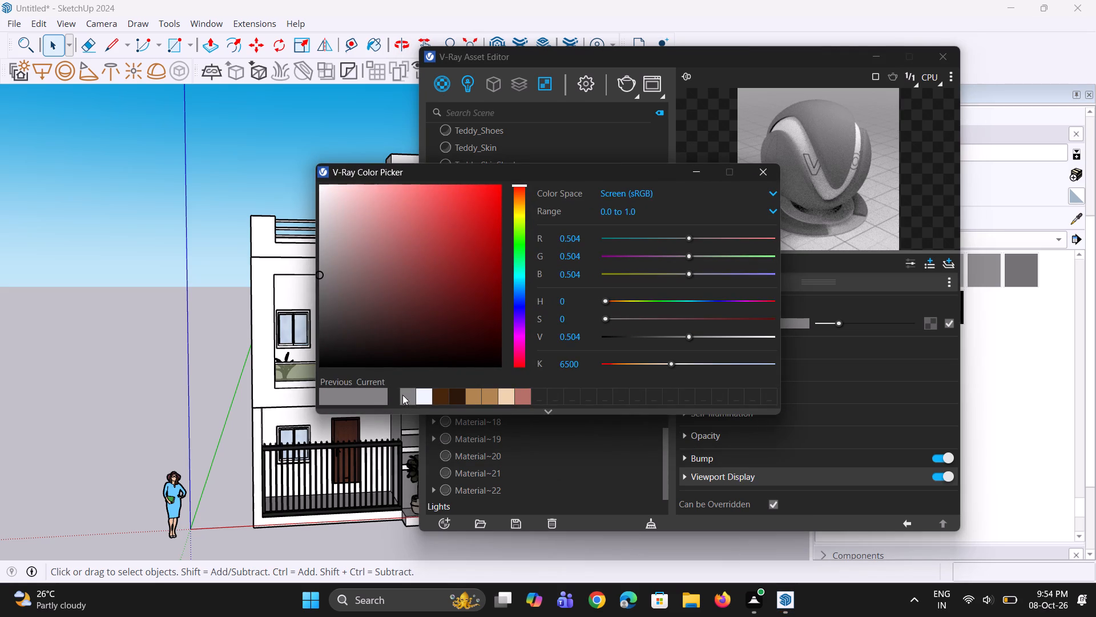
{"action": "left_click", "coordinate": [378, 395]}
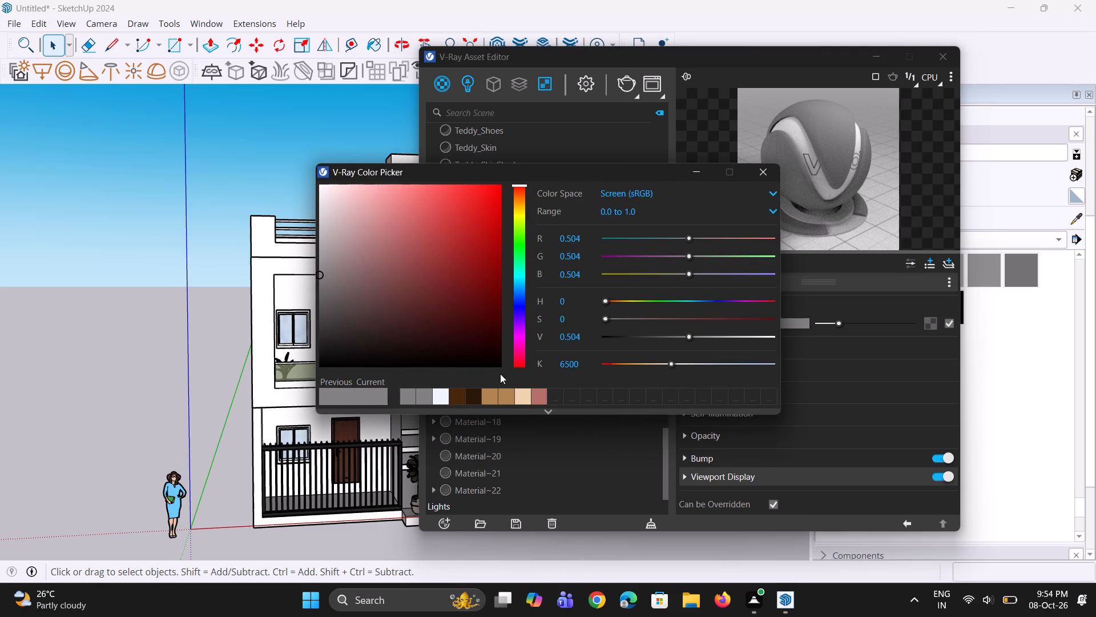
{"action": "left_click_drag", "start_coordinate": [331, 256], "coordinate": [328, 261]}
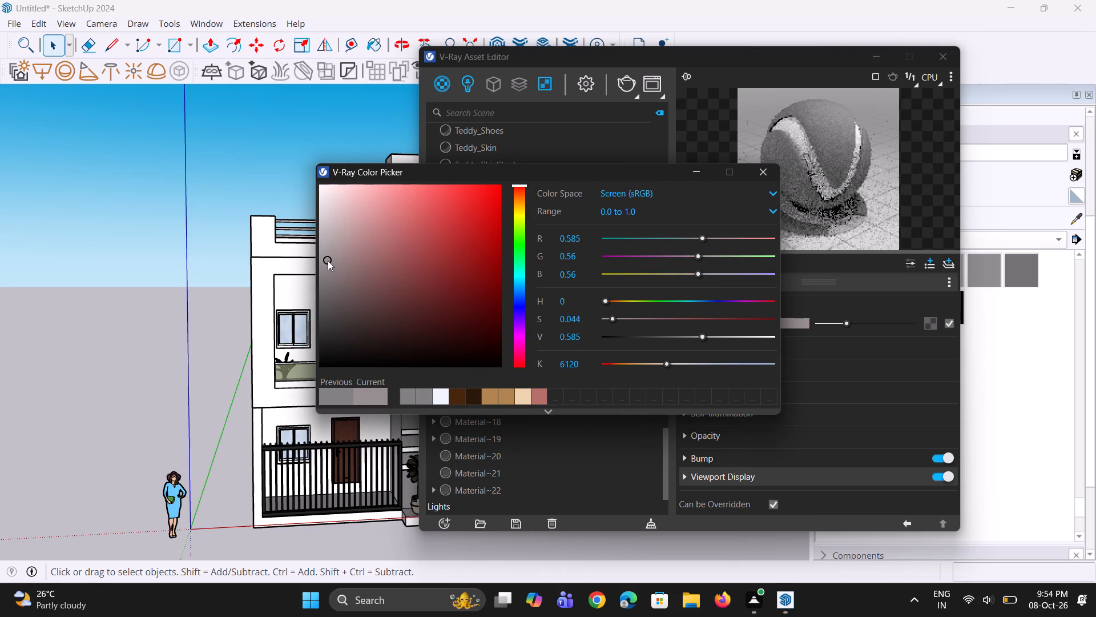
{"action": "left_click_drag", "start_coordinate": [328, 261], "coordinate": [331, 280]}
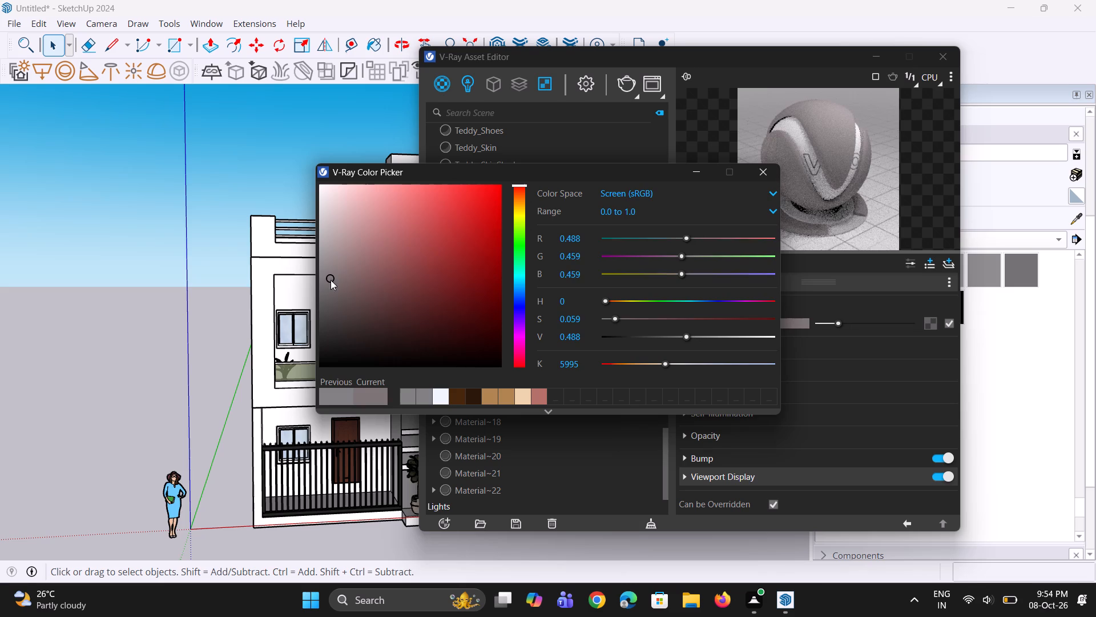
{"action": "left_click_drag", "start_coordinate": [331, 280], "coordinate": [329, 288]}
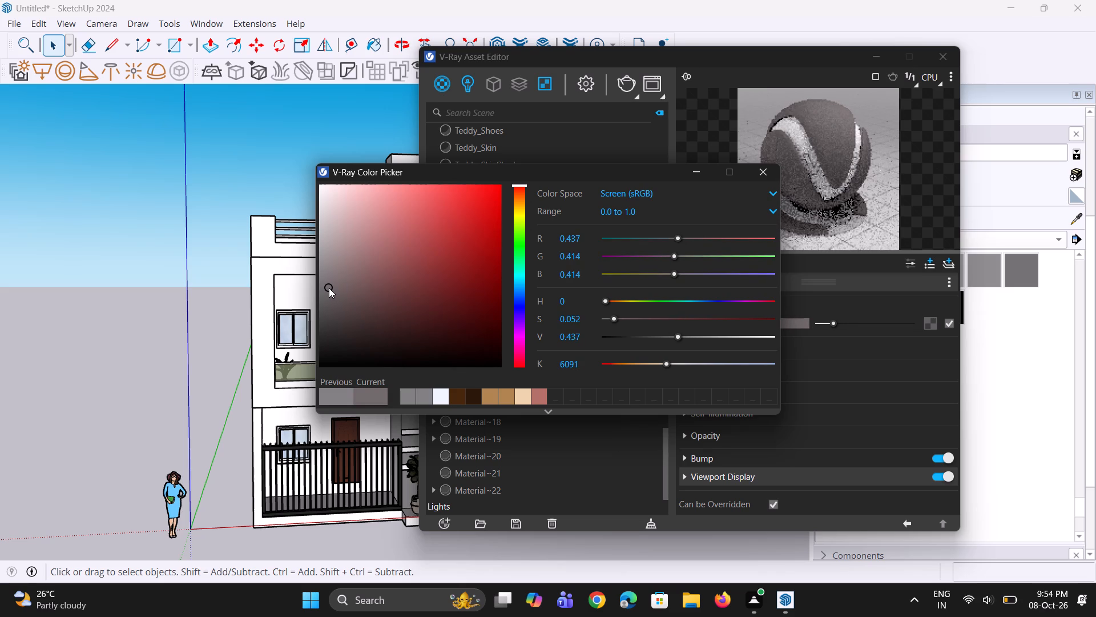
{"action": "left_click_drag", "start_coordinate": [329, 288], "coordinate": [329, 292]}
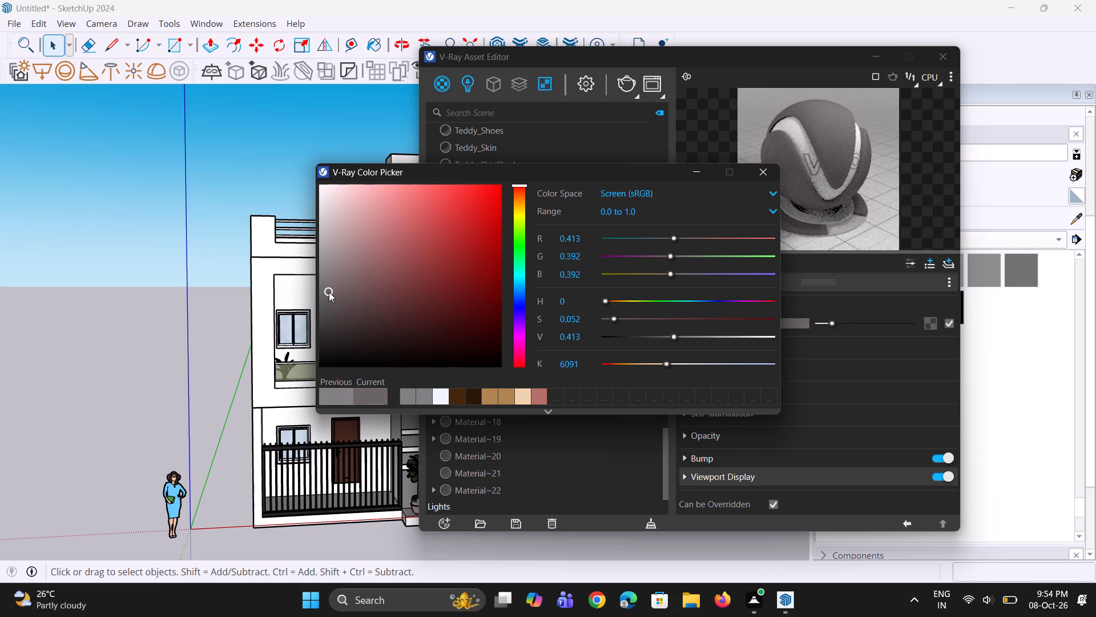
{"action": "left_click_drag", "start_coordinate": [329, 292], "coordinate": [328, 293]}
{"action": "scroll", "coordinate": [373, 282], "scroll_direction": "up", "scroll_amount": 2}
{"action": "left_click_drag", "start_coordinate": [327, 292], "coordinate": [327, 306]}
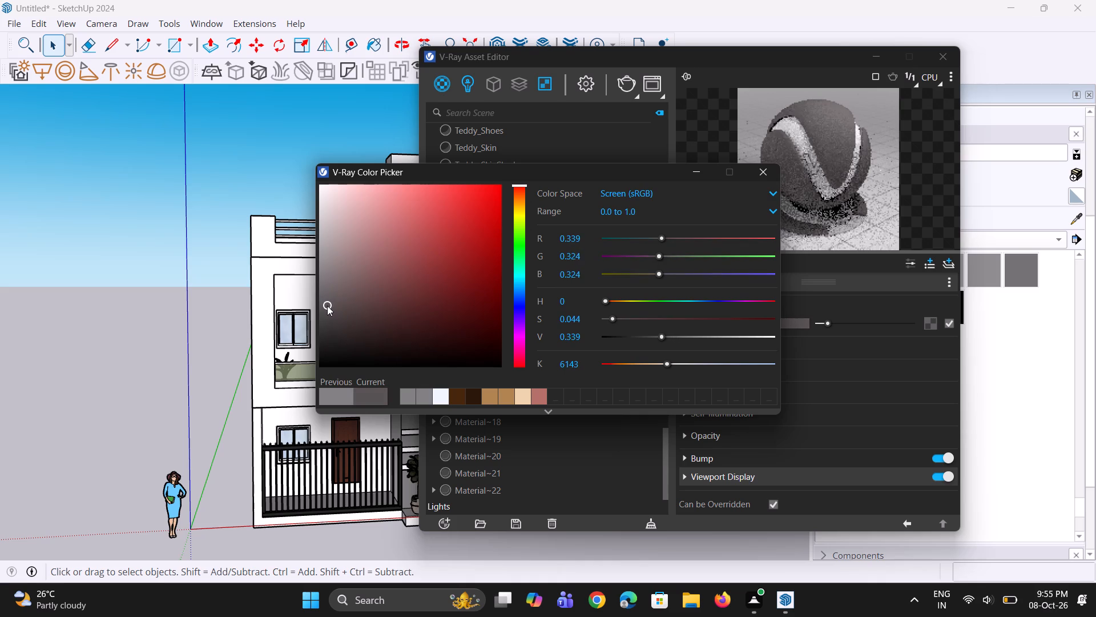
{"action": "left_click_drag", "start_coordinate": [327, 306], "coordinate": [325, 304]}
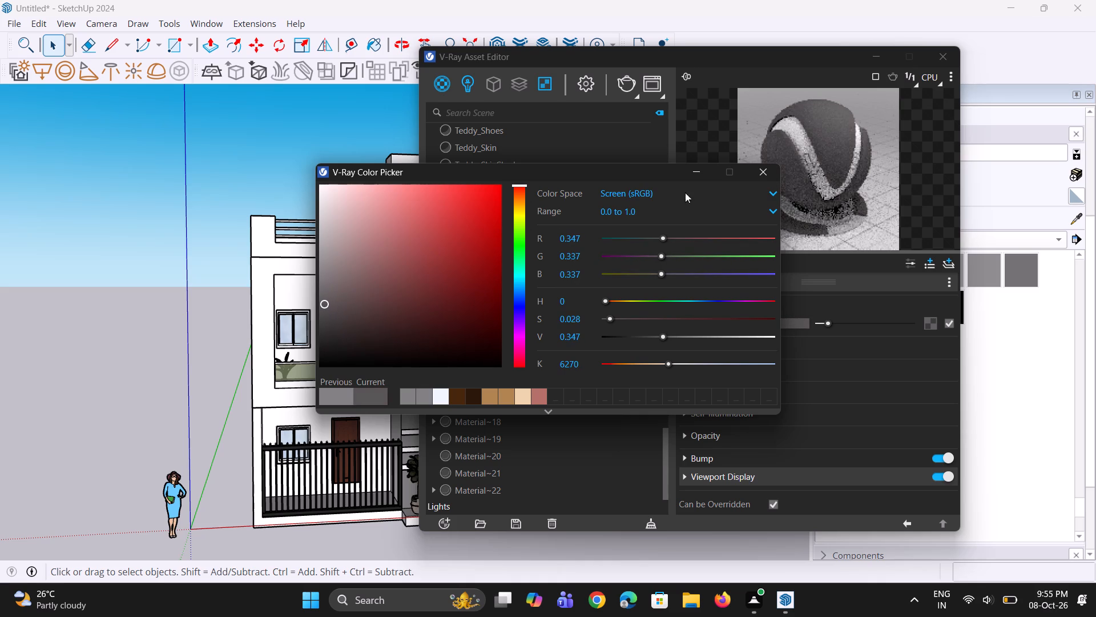
{"action": "left_click", "coordinate": [705, 174]}
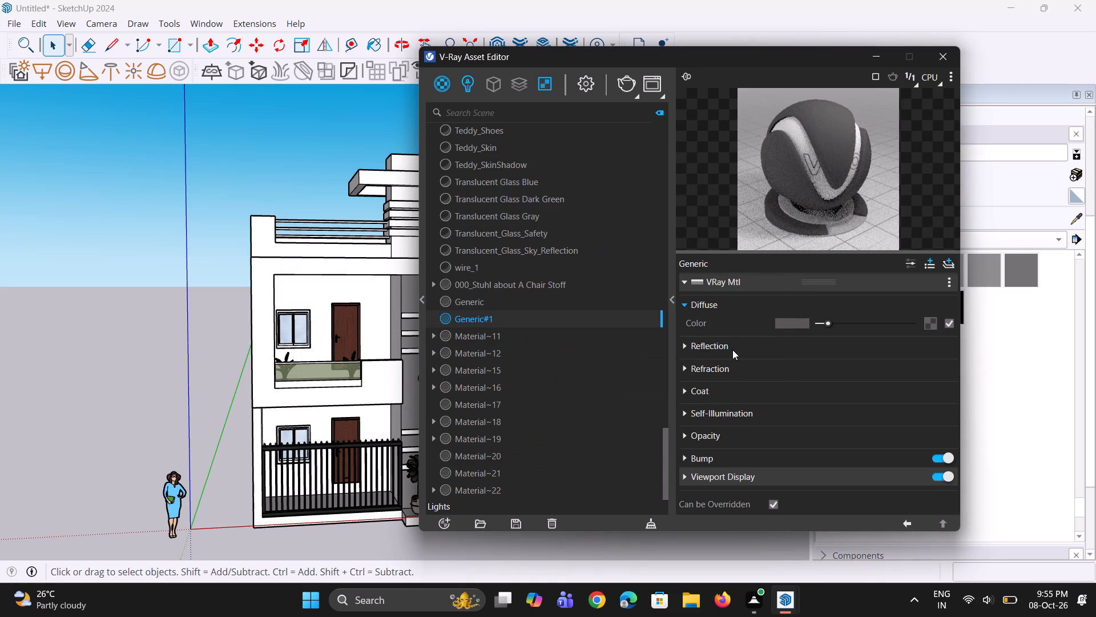
Give the material a dark grey reflection colour and a reflection glossiness of 0.95, and put the Asset Editor away.
{"action": "left_click", "coordinate": [712, 347]}
{"action": "left_click_drag", "start_coordinate": [820, 363], "coordinate": [825, 363]}
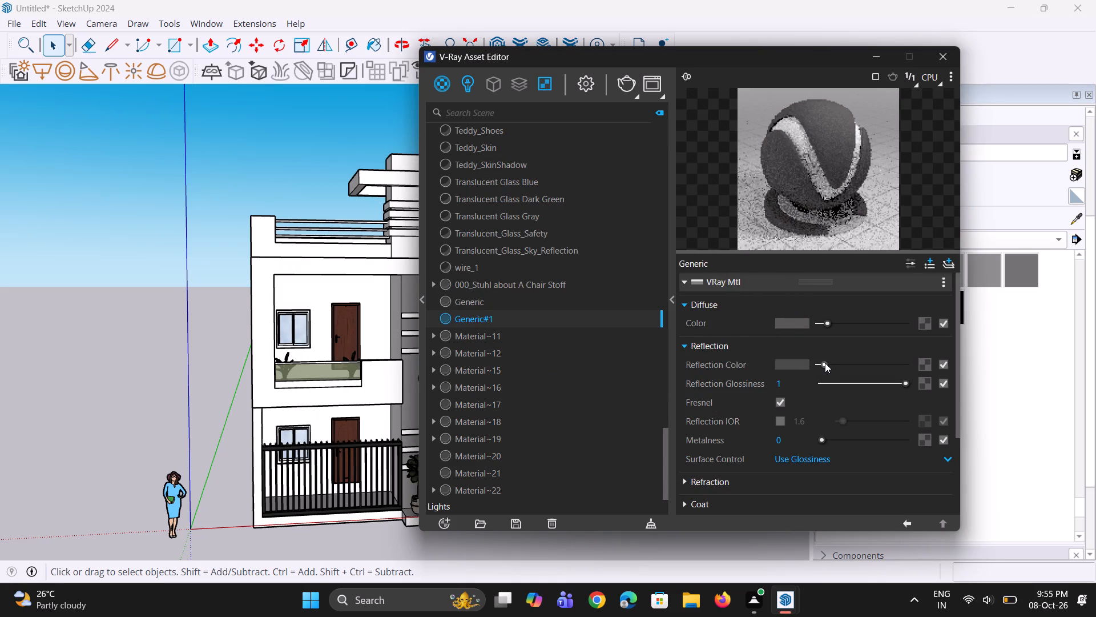
{"action": "left_click_drag", "start_coordinate": [825, 363], "coordinate": [826, 361]}
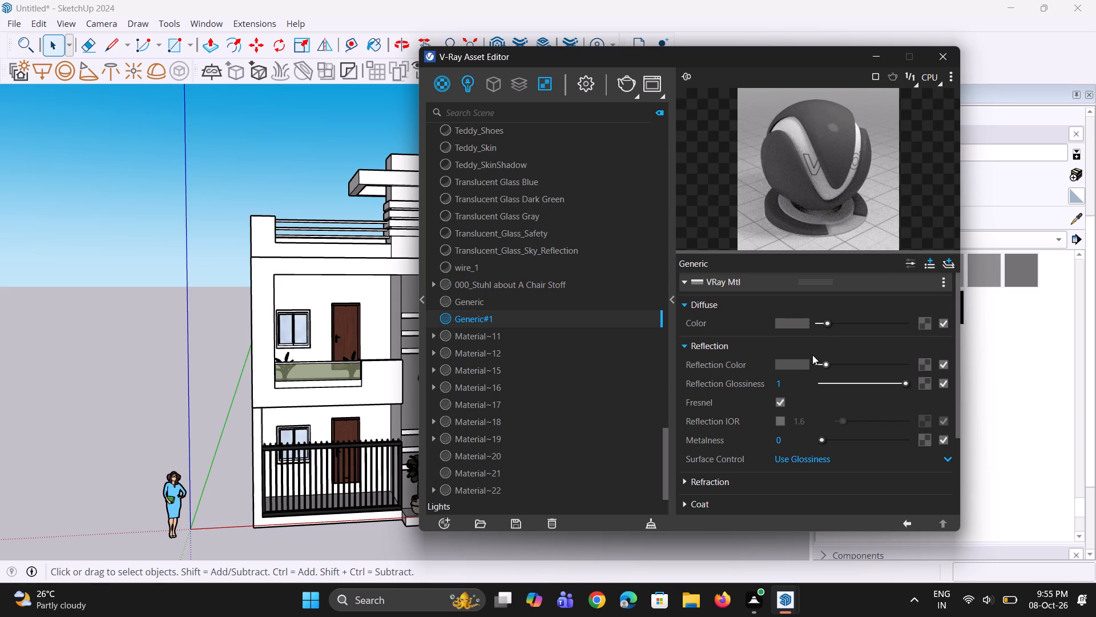
{"action": "left_click_drag", "start_coordinate": [787, 378], "coordinate": [742, 390]}
{"action": "type", "text": "0.95"}
{"action": "key", "text": "Return"}
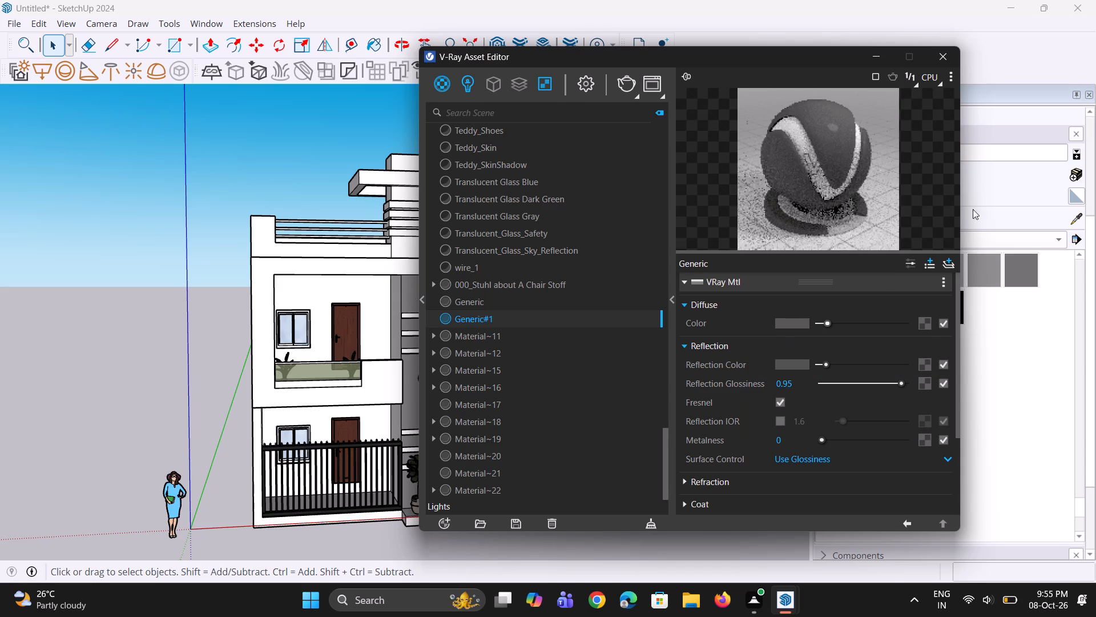
{"action": "double_click", "coordinate": [844, 144]}
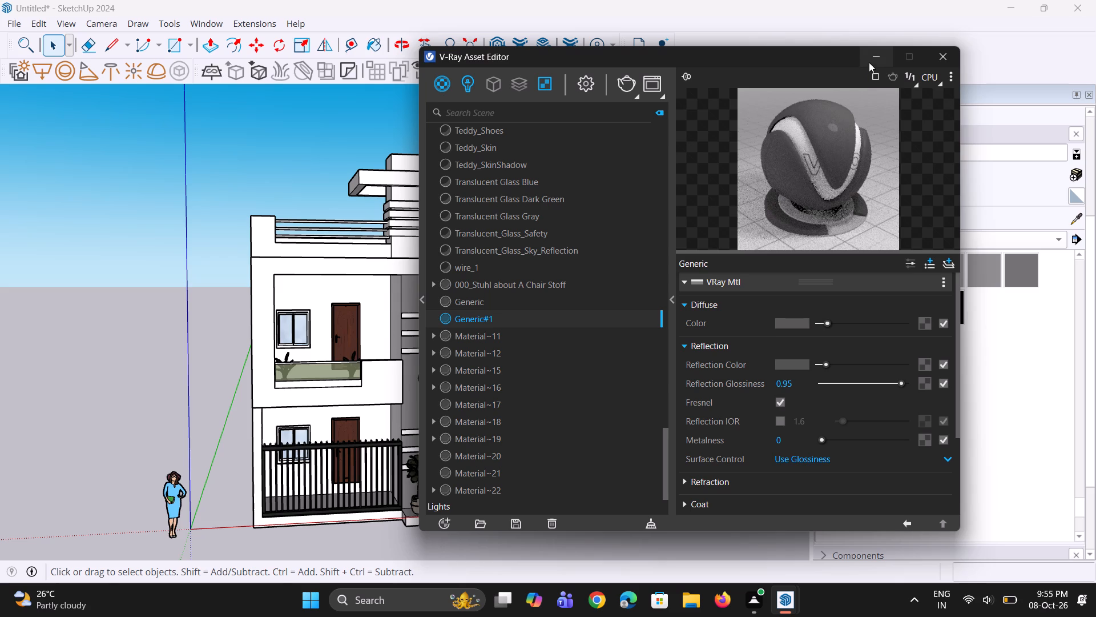
{"action": "left_click", "coordinate": [870, 61]}
Paint the front face of the roof parapet, including its raised corner block, with the dark grey Generic#1 material.
{"action": "scroll", "coordinate": [349, 278], "scroll_direction": "up", "scroll_amount": 3}
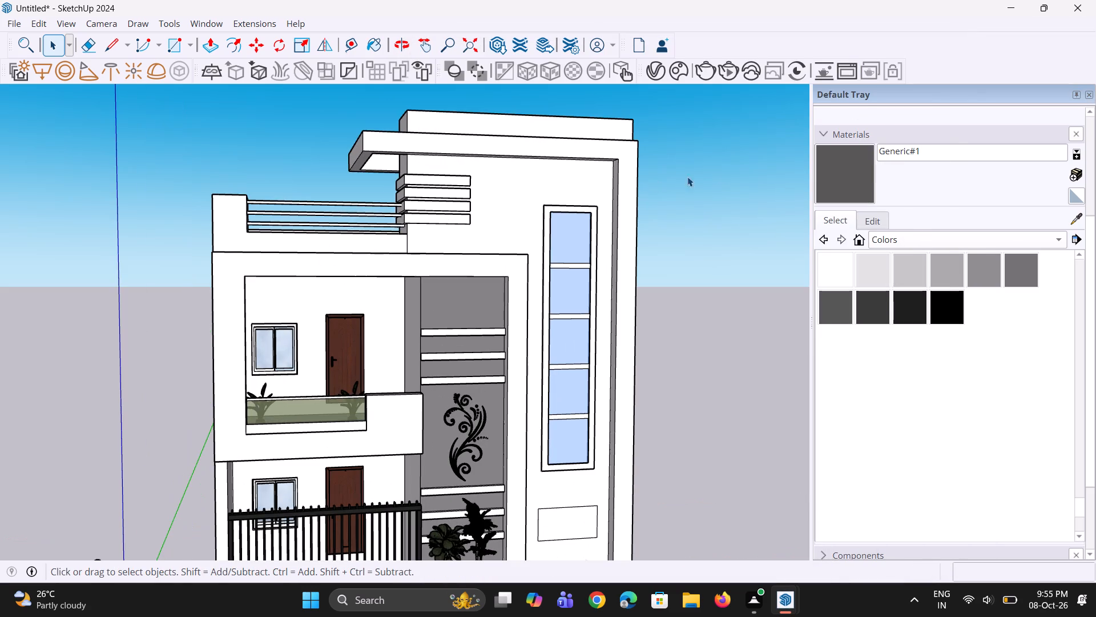
{"action": "left_click", "coordinate": [837, 171]}
{"action": "scroll", "coordinate": [368, 229], "scroll_direction": "up", "scroll_amount": 2}
{"action": "left_click", "coordinate": [344, 242]}
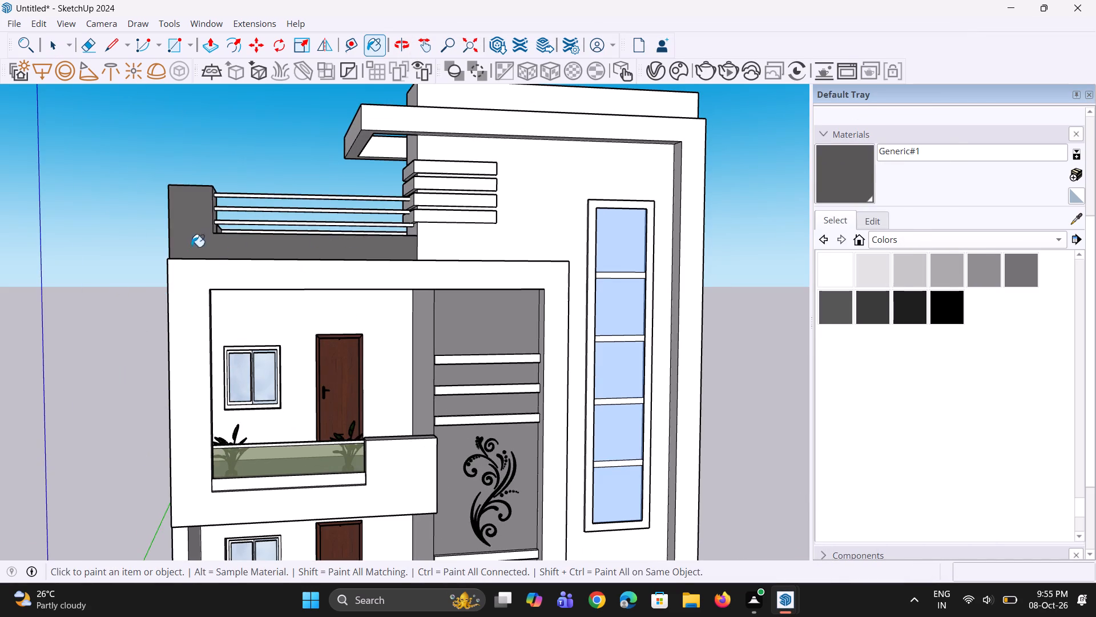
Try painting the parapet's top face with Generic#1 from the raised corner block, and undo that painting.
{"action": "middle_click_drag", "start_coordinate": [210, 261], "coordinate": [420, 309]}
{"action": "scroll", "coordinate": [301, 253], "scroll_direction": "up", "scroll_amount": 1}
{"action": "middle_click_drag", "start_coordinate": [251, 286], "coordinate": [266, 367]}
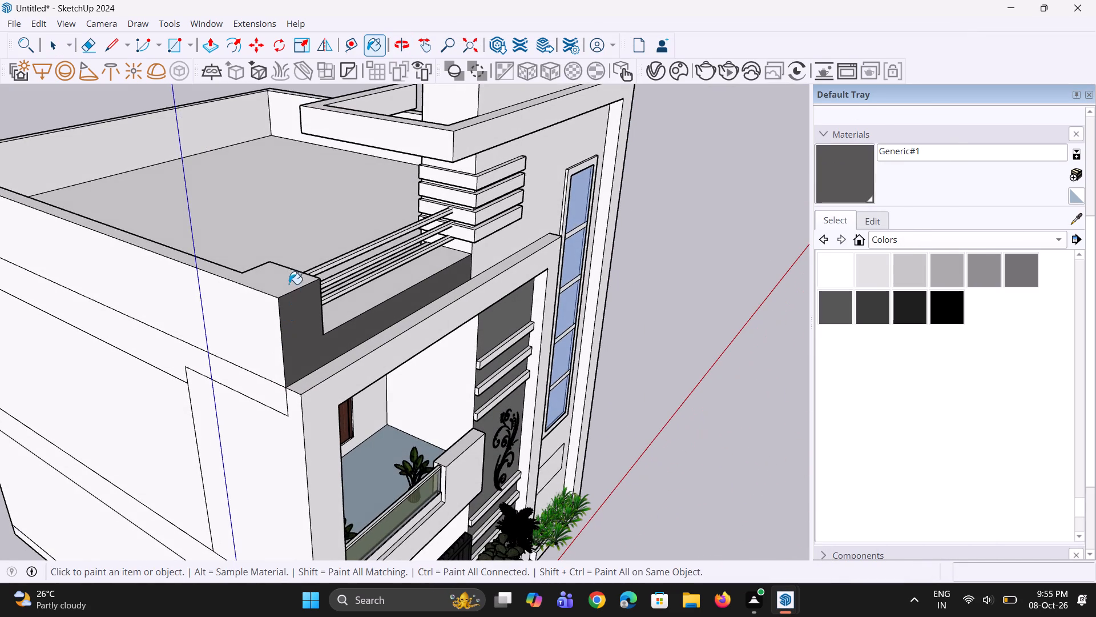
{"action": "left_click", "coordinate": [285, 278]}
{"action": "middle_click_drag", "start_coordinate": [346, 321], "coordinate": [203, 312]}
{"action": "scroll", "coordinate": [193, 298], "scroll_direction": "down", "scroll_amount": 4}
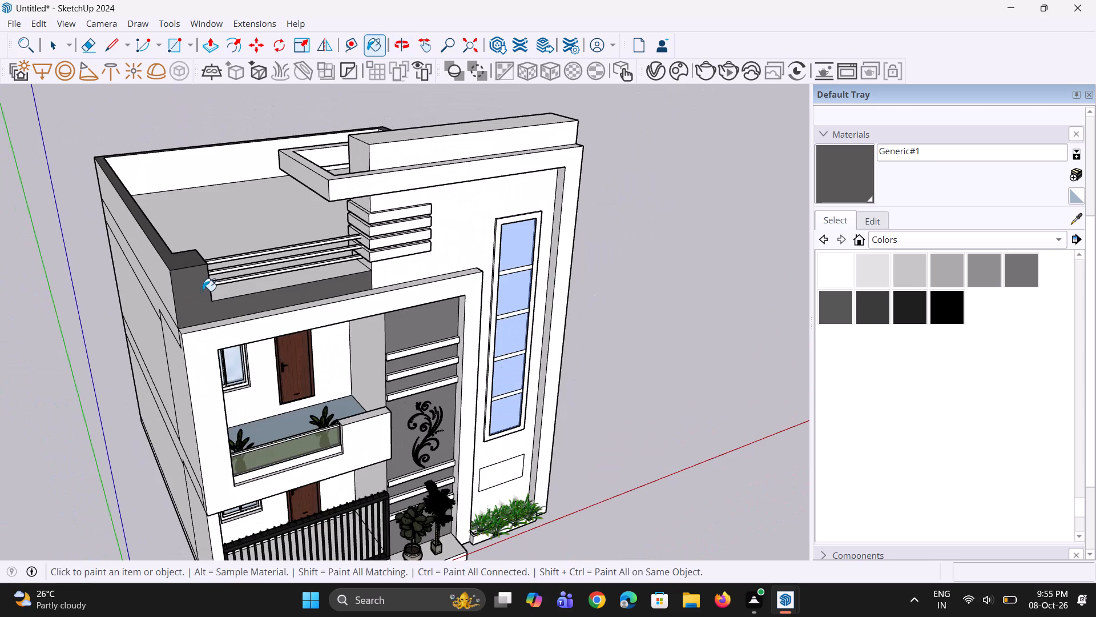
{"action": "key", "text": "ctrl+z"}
Draw a line across the parapet's top face at the back edge of the raised corner block to separate the block's top.
{"action": "scroll", "coordinate": [203, 291], "scroll_direction": "up", "scroll_amount": 3}
{"action": "key", "text": "l"}
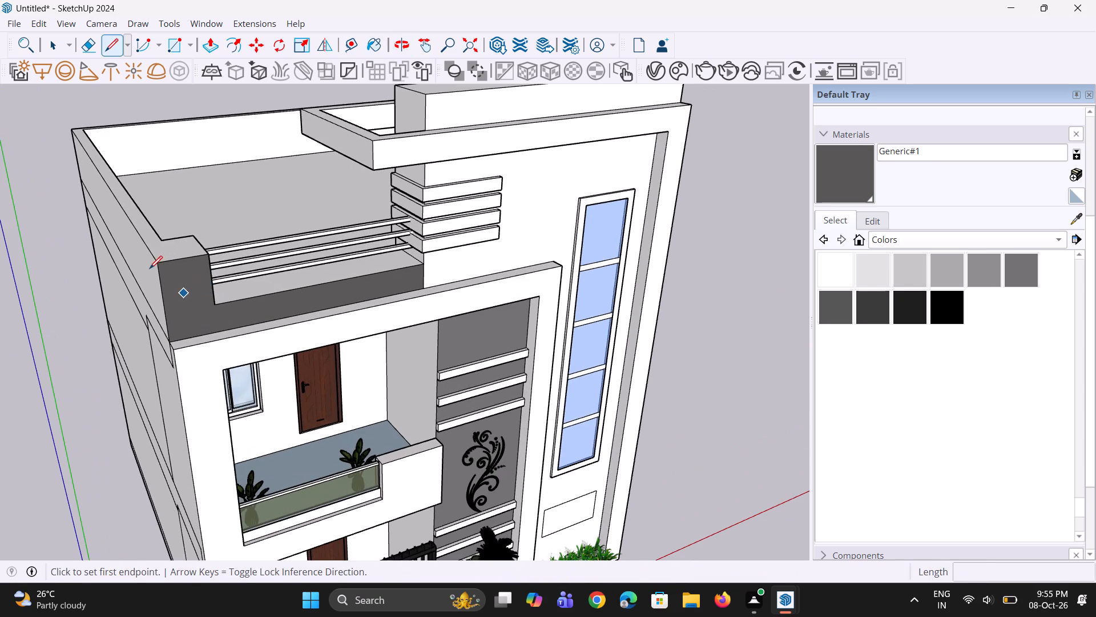
{"action": "scroll", "coordinate": [148, 267], "scroll_direction": "up", "scroll_amount": 5}
{"action": "left_click", "coordinate": [172, 222]}
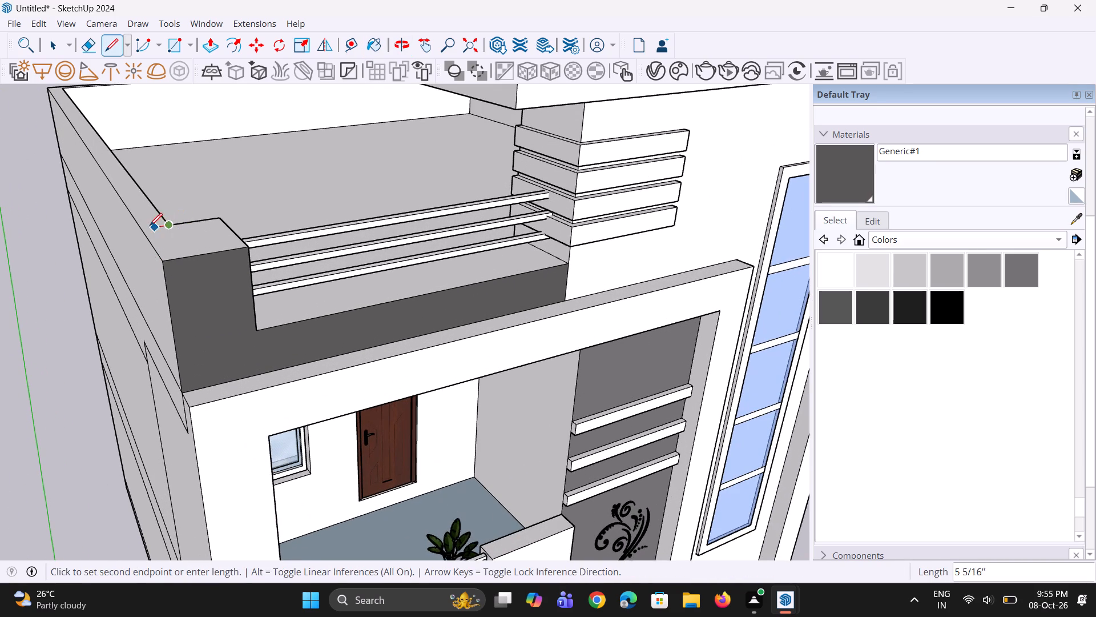
{"action": "left_click", "coordinate": [144, 229]}
Paint the separated top face of the parapet's raised corner block with Generic#1.
{"action": "middle_click_drag", "start_coordinate": [176, 282], "coordinate": [191, 302]}
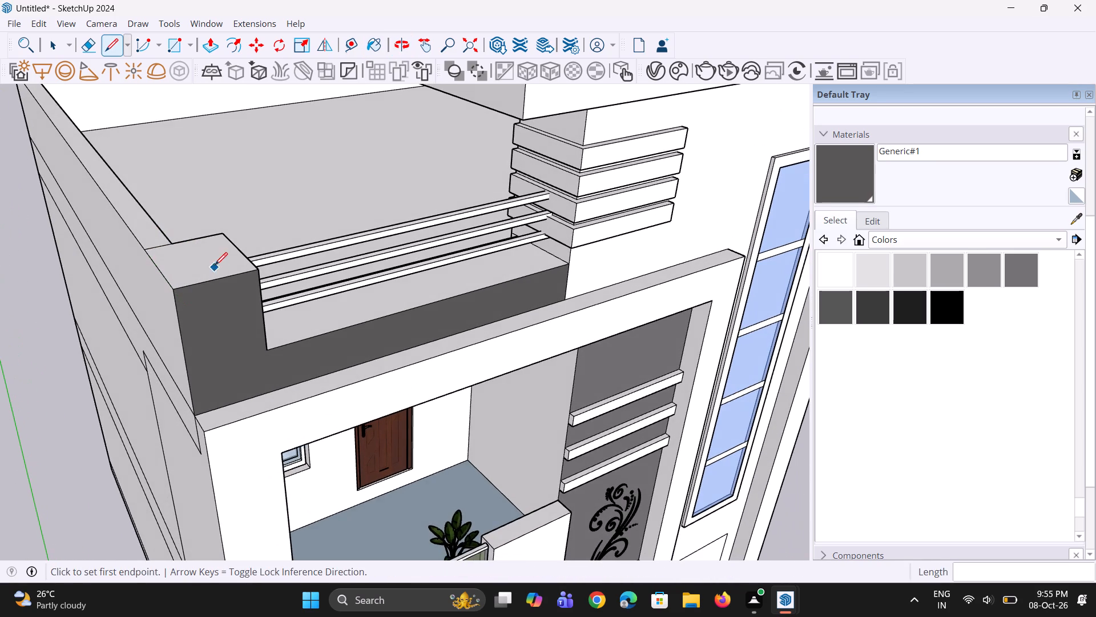
{"action": "left_click", "coordinate": [839, 190]}
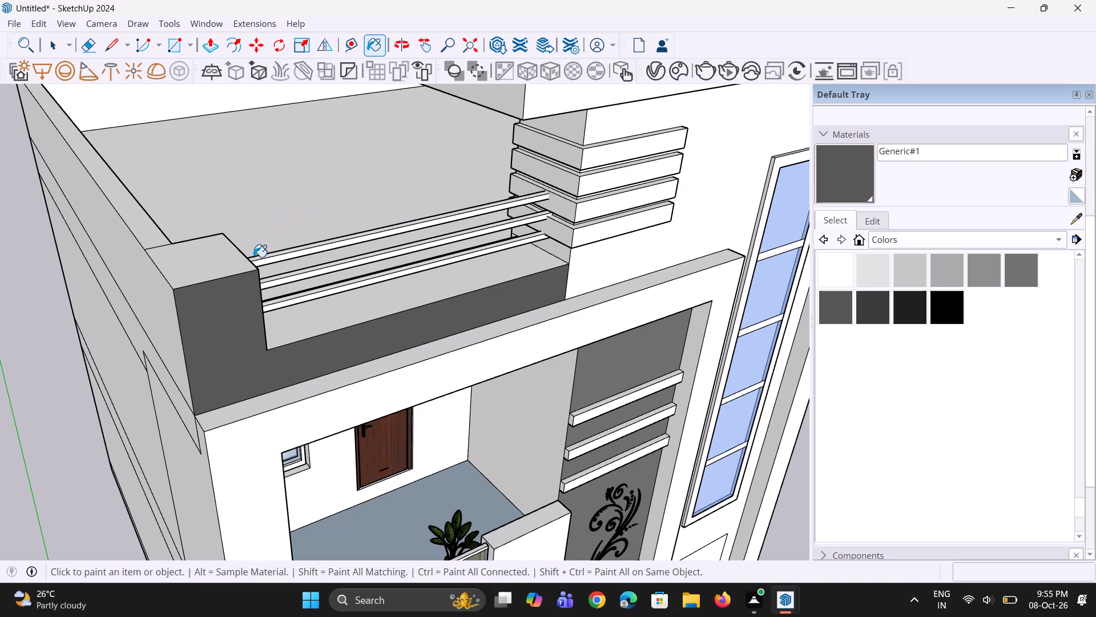
{"action": "left_click", "coordinate": [225, 265]}
Paint the front faces of the four horizontal bands wrapping the tower corner beside the terrace railing with Generic#1.
{"action": "middle_click_drag", "start_coordinate": [252, 298], "coordinate": [146, 278]}
{"action": "scroll", "coordinate": [162, 279], "scroll_direction": "down", "scroll_amount": 4}
{"action": "middle_click_drag", "start_coordinate": [182, 305], "coordinate": [191, 263]}
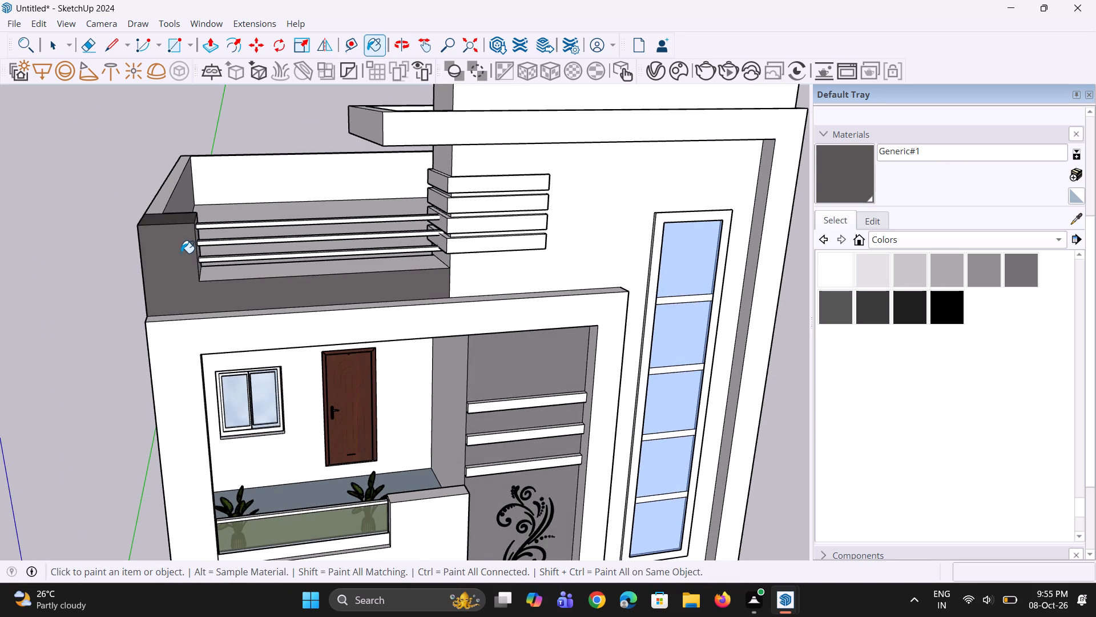
{"action": "scroll", "coordinate": [466, 175], "scroll_direction": "up", "scroll_amount": 2}
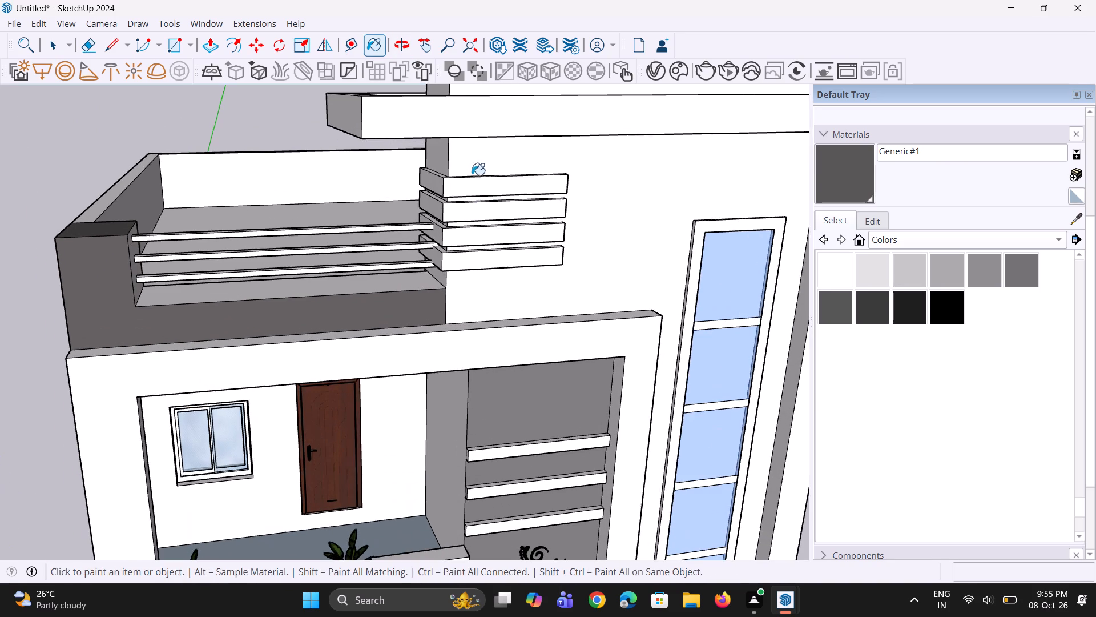
{"action": "left_click", "coordinate": [497, 189]}
{"action": "left_click", "coordinate": [497, 216]}
{"action": "left_click", "coordinate": [494, 241]}
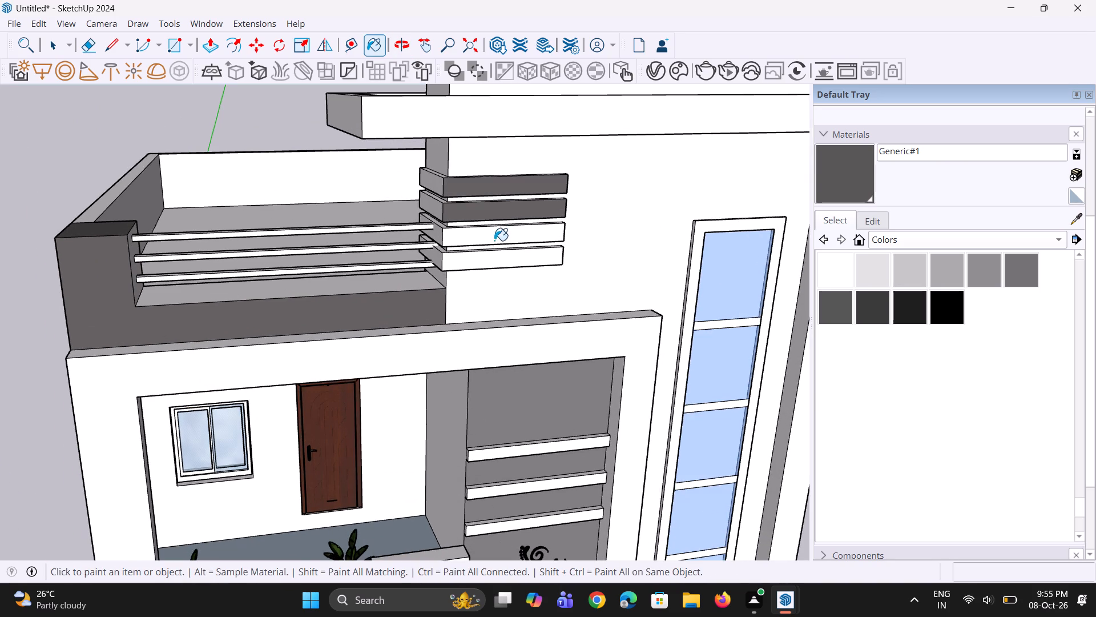
{"action": "left_click", "coordinate": [497, 259]}
Paint the terrace-side faces of the four horizontal tower bands with Generic#1.
{"action": "middle_click_drag", "start_coordinate": [412, 263], "coordinate": [525, 275]}
{"action": "scroll", "coordinate": [466, 206], "scroll_direction": "up", "scroll_amount": 2}
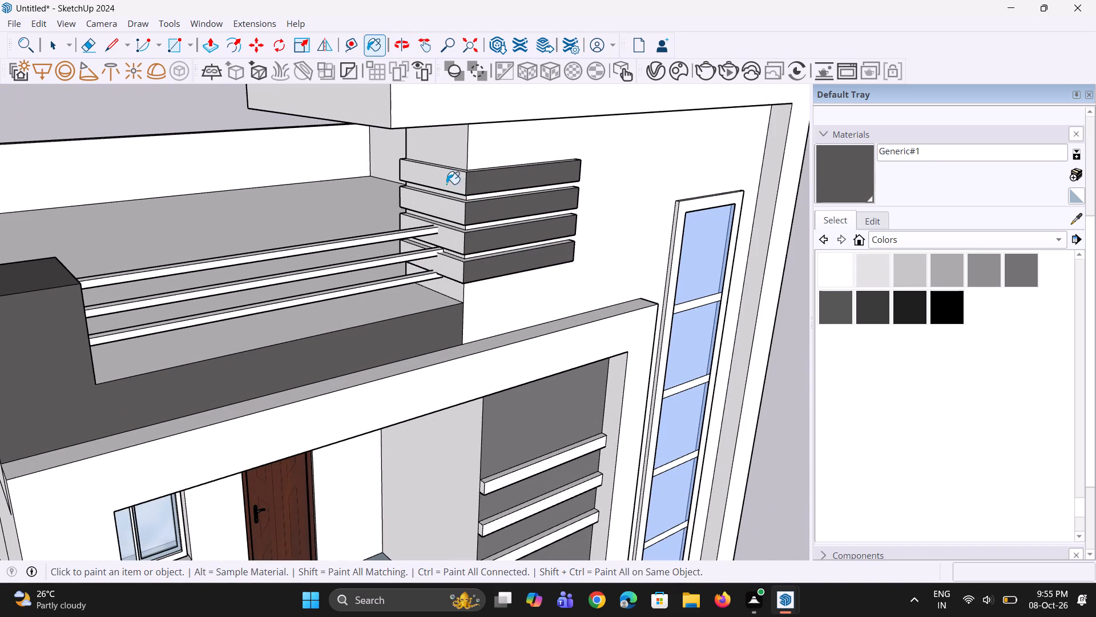
{"action": "left_click", "coordinate": [446, 184]}
{"action": "left_click", "coordinate": [443, 213]}
{"action": "left_click", "coordinate": [450, 242]}
{"action": "left_click", "coordinate": [446, 274]}
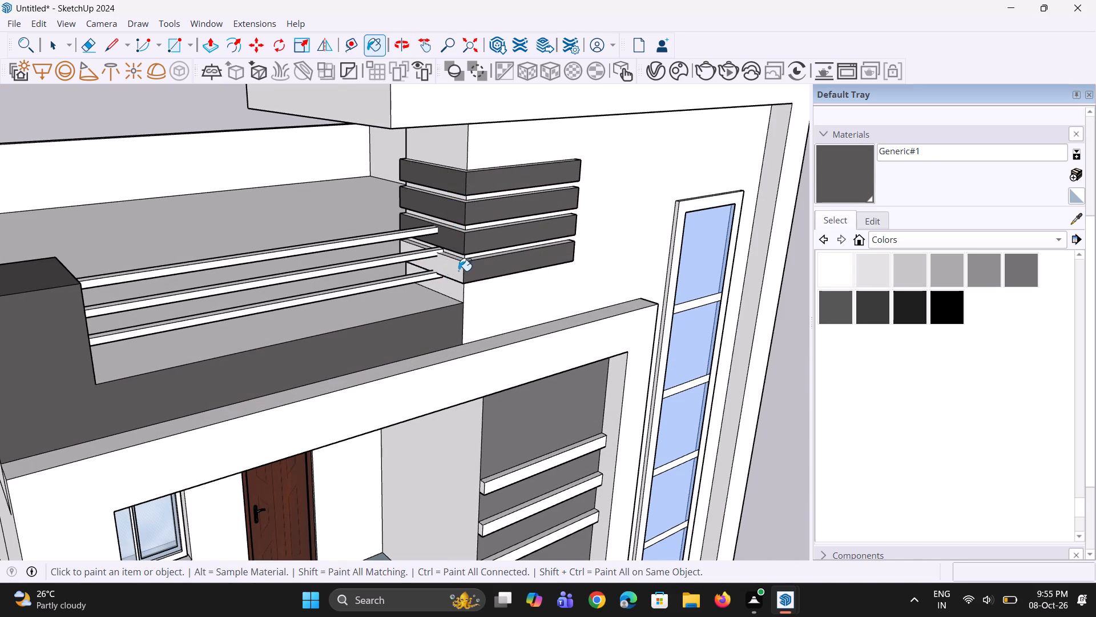
Paint the top faces of the four horizontal tower bands with Generic#1.
{"action": "middle_click_drag", "start_coordinate": [462, 257], "coordinate": [459, 330]}
{"action": "scroll", "coordinate": [499, 210], "scroll_direction": "up", "scroll_amount": 6}
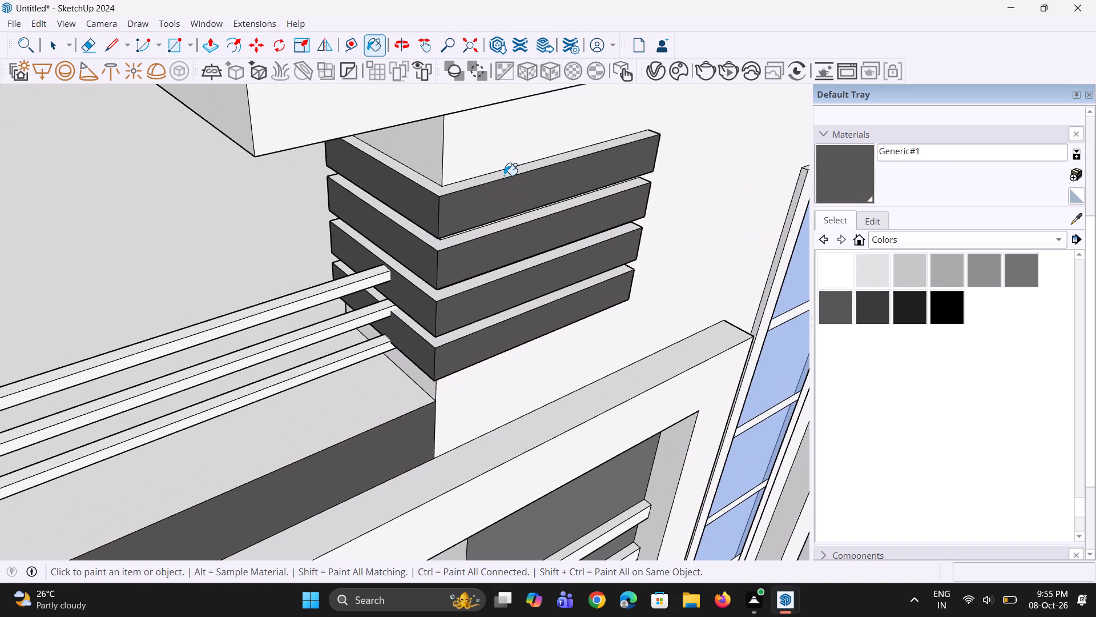
{"action": "left_click", "coordinate": [504, 175]}
{"action": "left_click", "coordinate": [510, 222]}
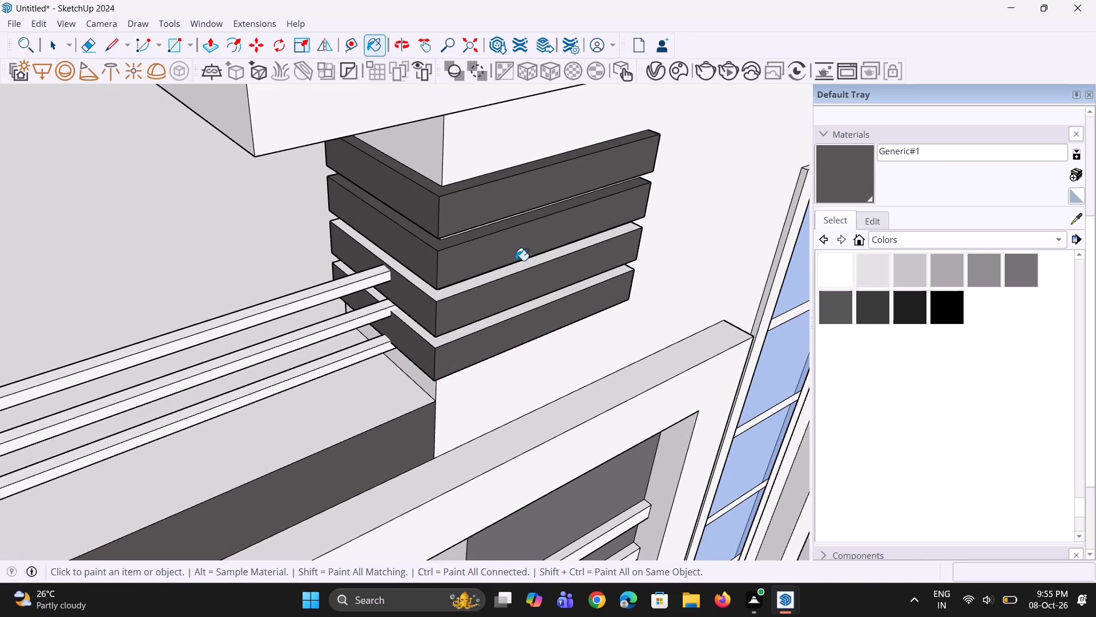
{"action": "left_click", "coordinate": [517, 265]}
{"action": "left_click", "coordinate": [517, 310]}
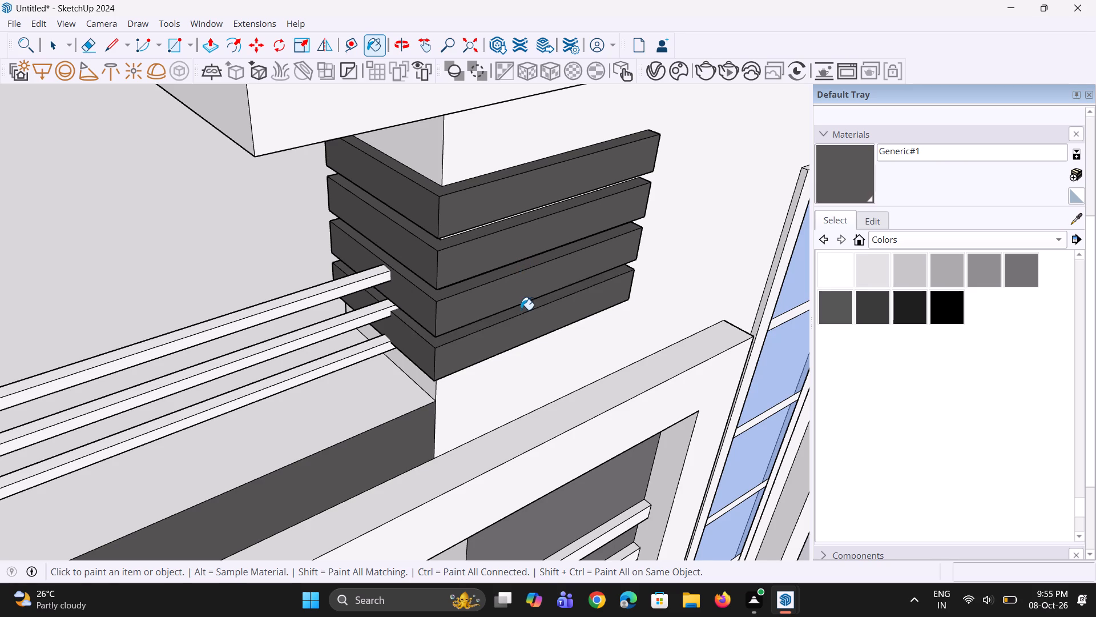
Paint the undersides of the four horizontal tower bands with Generic#1.
{"action": "middle_click_drag", "start_coordinate": [521, 310], "coordinate": [456, 115]}
{"action": "middle_click_drag", "start_coordinate": [469, 233], "coordinate": [485, 139]}
{"action": "scroll", "coordinate": [485, 139], "scroll_direction": "up", "scroll_amount": 2}
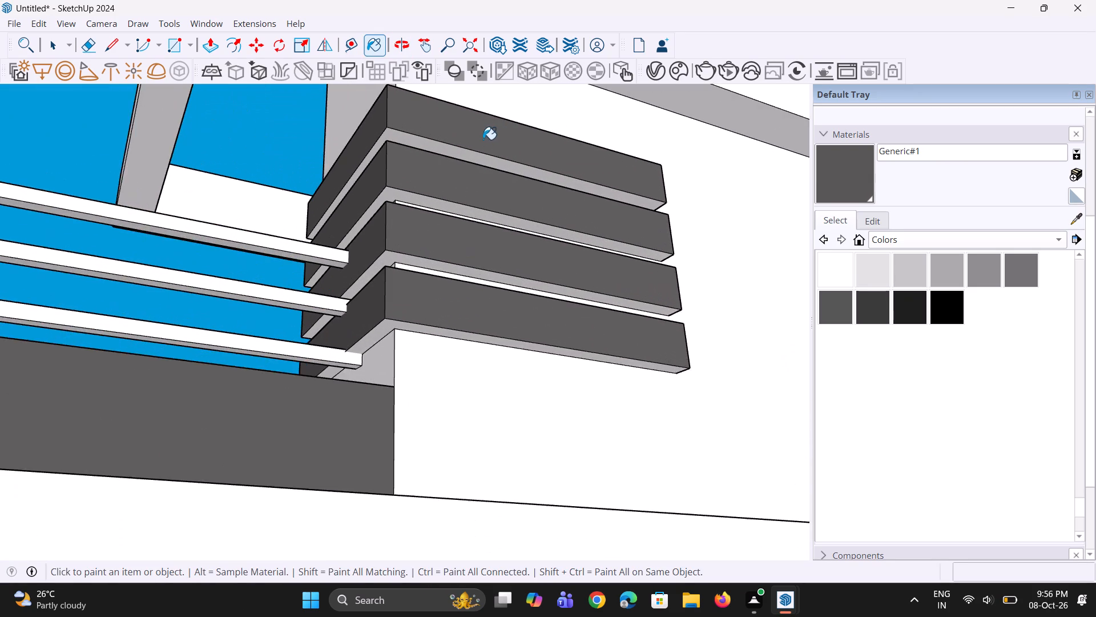
{"action": "scroll", "coordinate": [483, 139], "scroll_direction": "up", "scroll_amount": 3}
{"action": "left_click", "coordinate": [473, 160]}
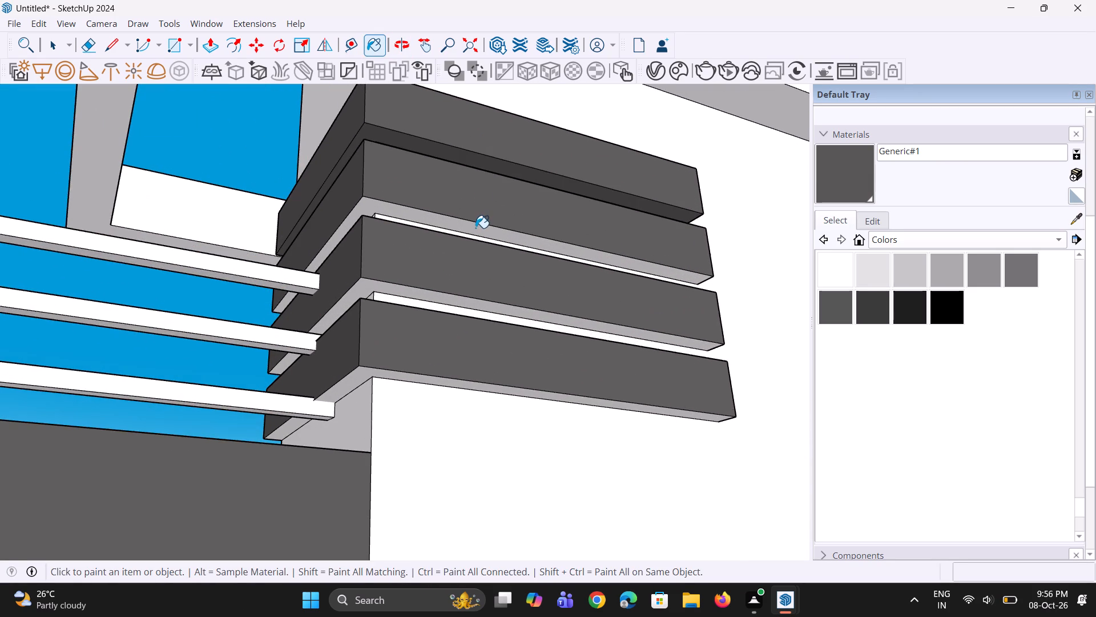
{"action": "left_click", "coordinate": [476, 229]}
{"action": "left_click", "coordinate": [472, 302]}
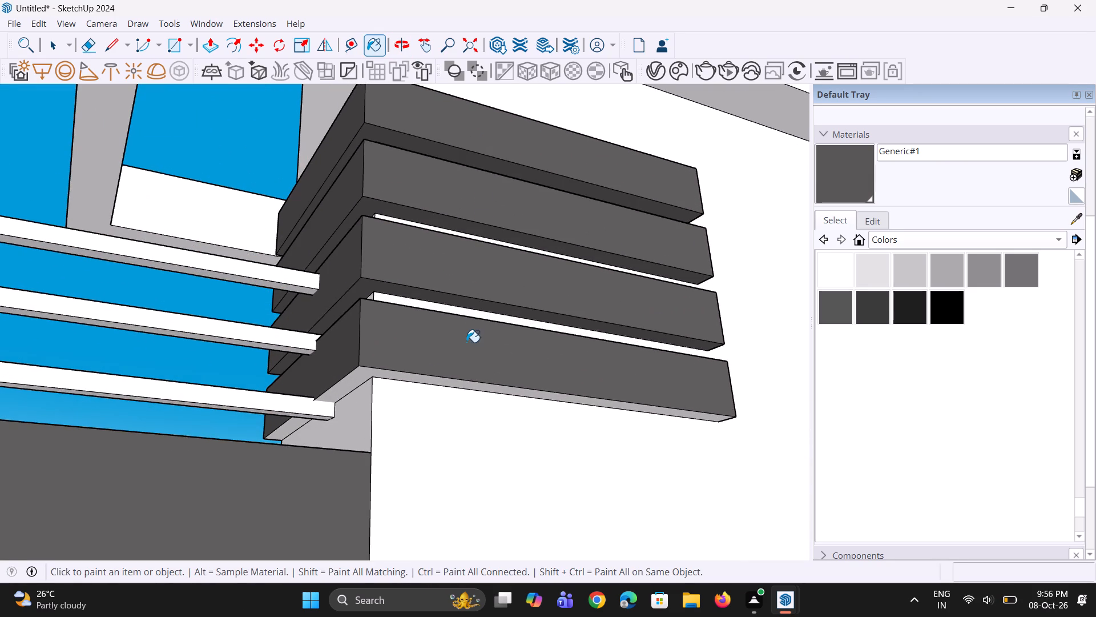
{"action": "left_click", "coordinate": [448, 384]}
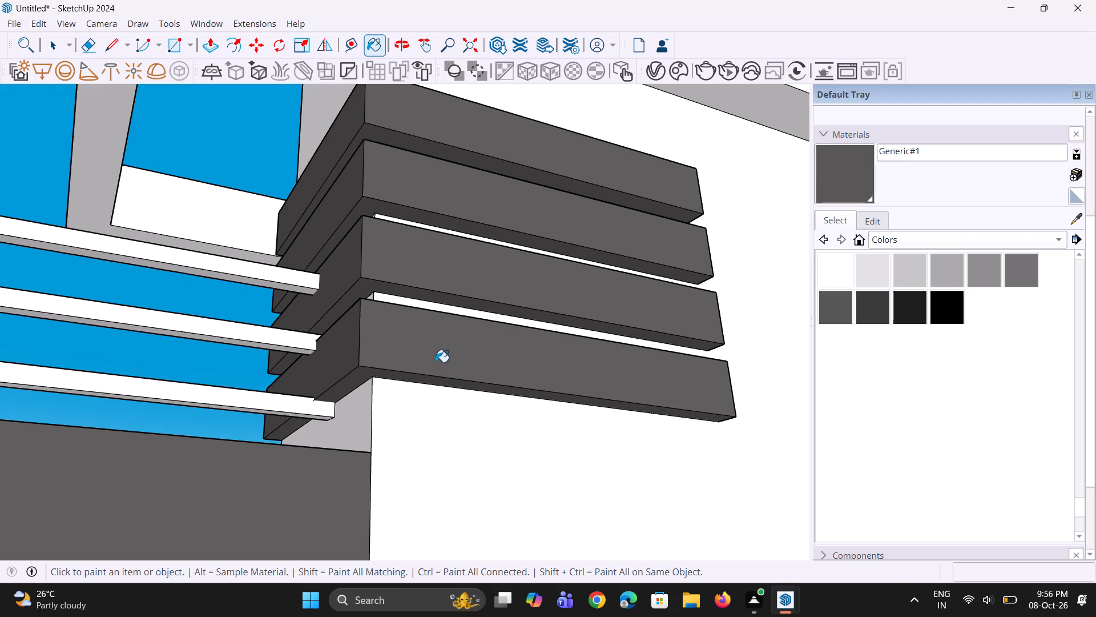
Paint the end faces of the four horizontal tower bands on the front-facade side with Generic#1.
{"action": "scroll", "coordinate": [436, 362], "scroll_direction": "down", "scroll_amount": 4}
{"action": "middle_click_drag", "start_coordinate": [554, 344], "coordinate": [158, 363]}
{"action": "scroll", "coordinate": [460, 138], "scroll_direction": "up", "scroll_amount": 2}
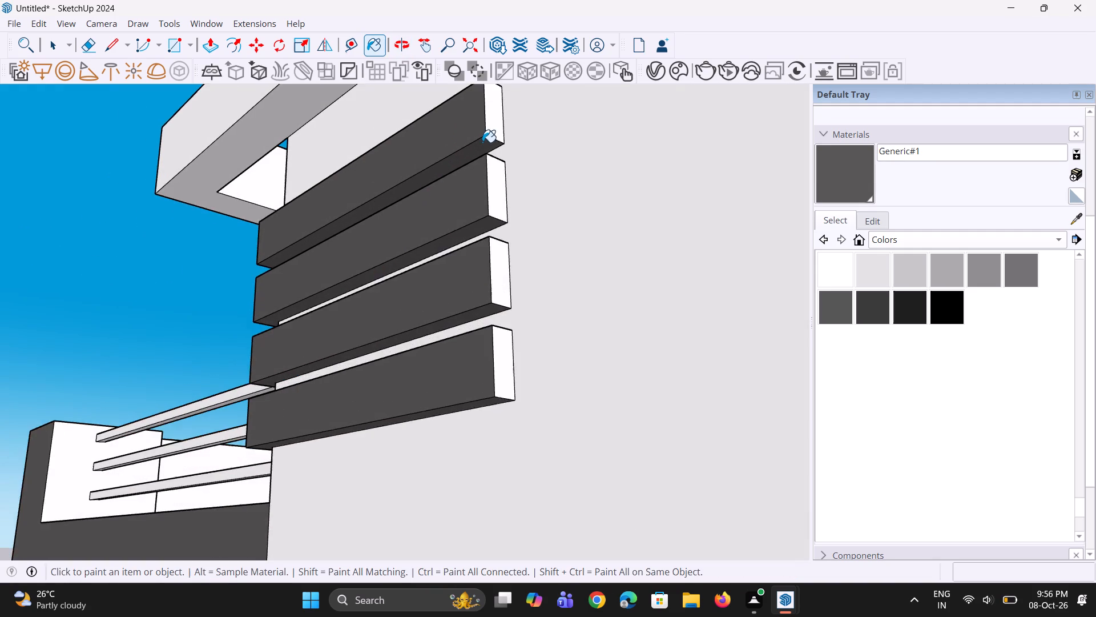
{"action": "scroll", "coordinate": [482, 142], "scroll_direction": "up", "scroll_amount": 2}
{"action": "left_click", "coordinate": [497, 130]}
{"action": "left_click", "coordinate": [504, 203]}
{"action": "left_click", "coordinate": [494, 308]}
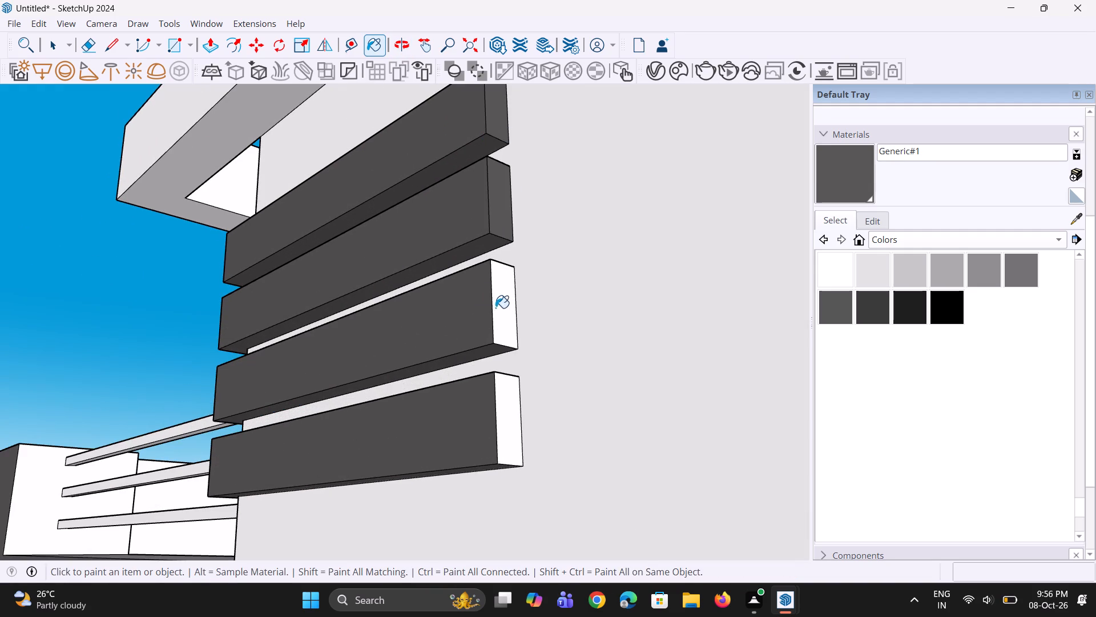
{"action": "left_click", "coordinate": [506, 395]}
Paint the end faces of the four horizontal tower bands on the terrace side with Generic#1.
{"action": "scroll", "coordinate": [497, 368], "scroll_direction": "down", "scroll_amount": 5}
{"action": "middle_click_drag", "start_coordinate": [299, 367], "coordinate": [790, 411]}
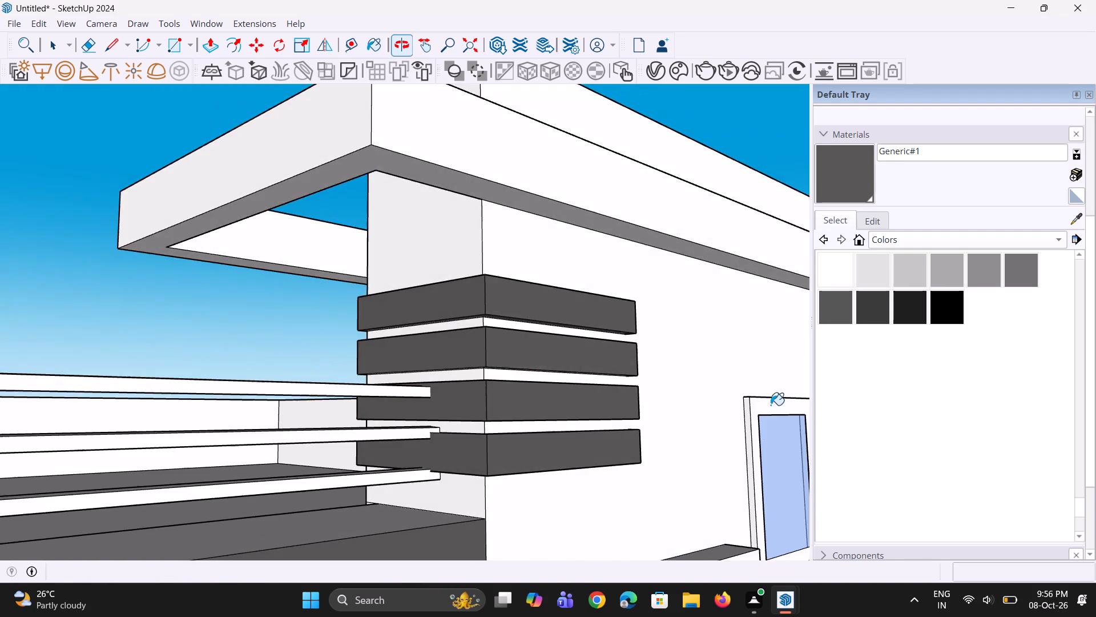
{"action": "middle_click_drag", "start_coordinate": [390, 340], "coordinate": [837, 424]}
{"action": "scroll", "coordinate": [465, 348], "scroll_direction": "up", "scroll_amount": 5}
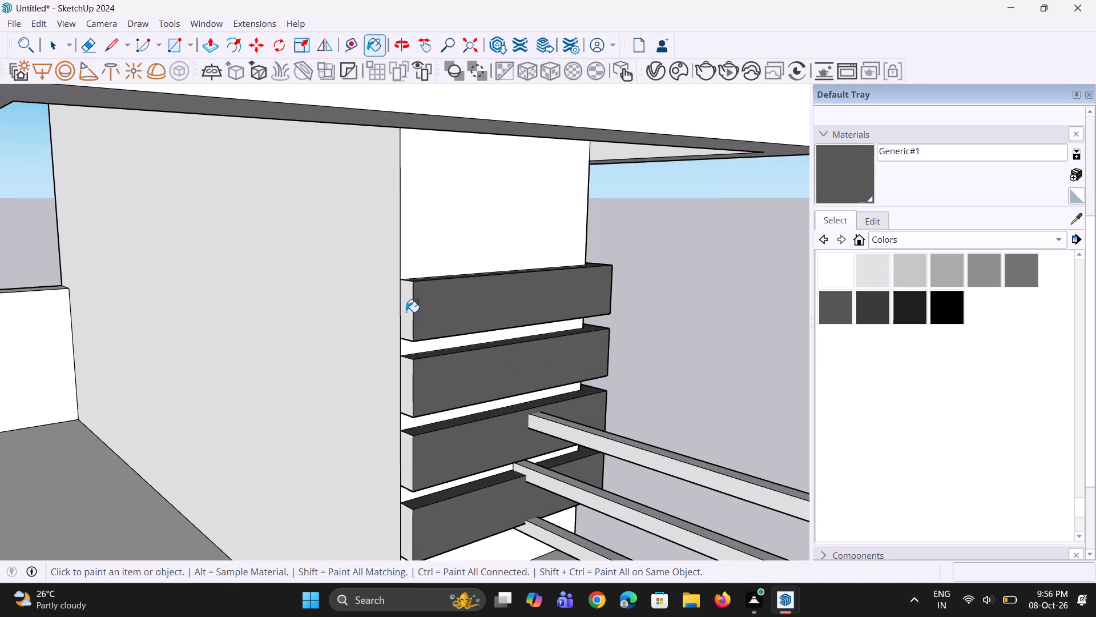
{"action": "left_click", "coordinate": [407, 311]}
{"action": "left_click", "coordinate": [410, 373]}
{"action": "left_click", "coordinate": [400, 458]}
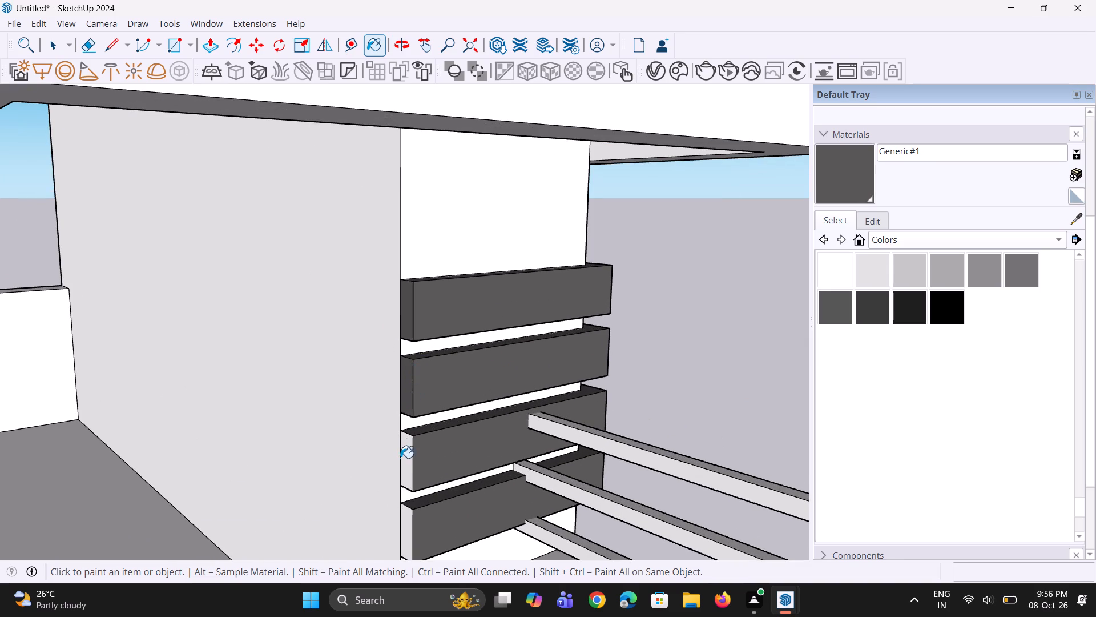
{"action": "left_click", "coordinate": [409, 460]}
{"action": "left_click", "coordinate": [409, 534]}
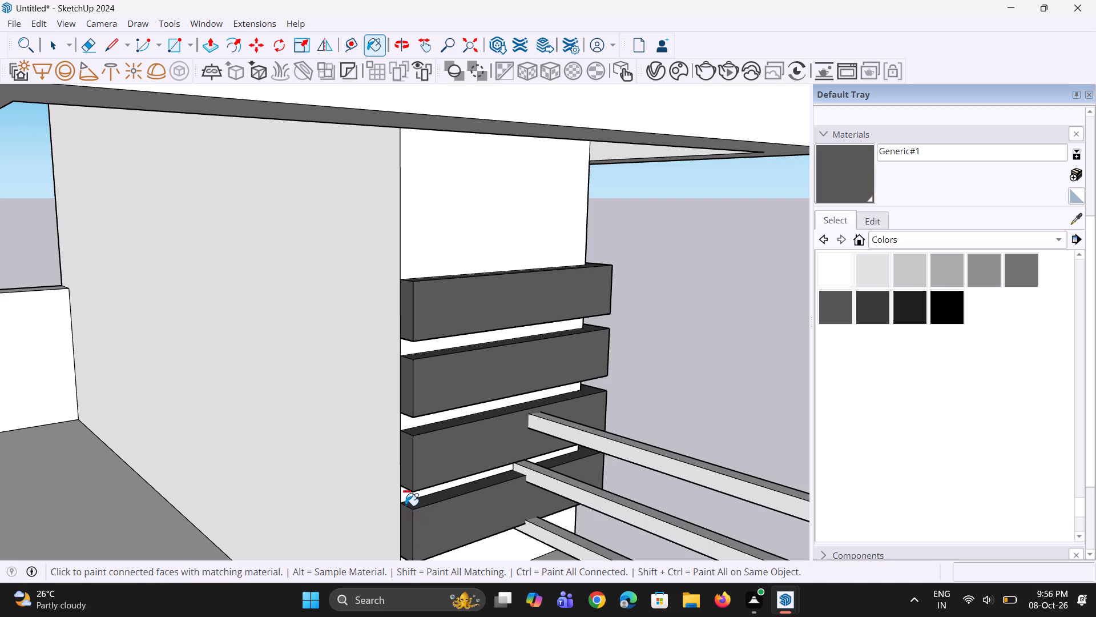
Save the model in the Documents folder as plann77777.
{"action": "key", "text": "ctrl+s"}
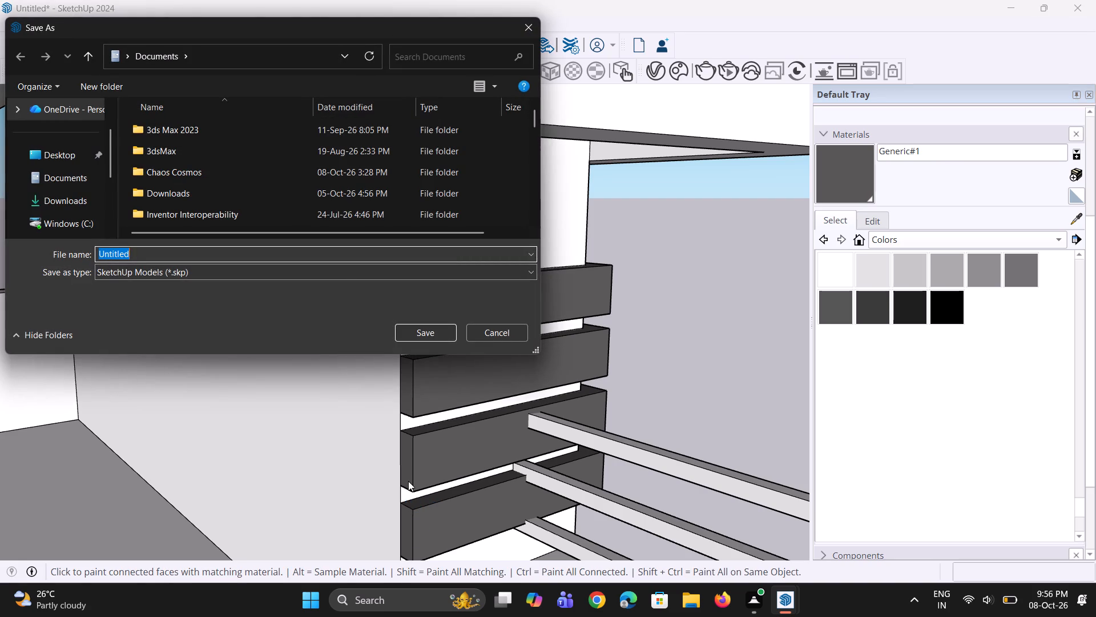
{"action": "type", "text": "plann"}
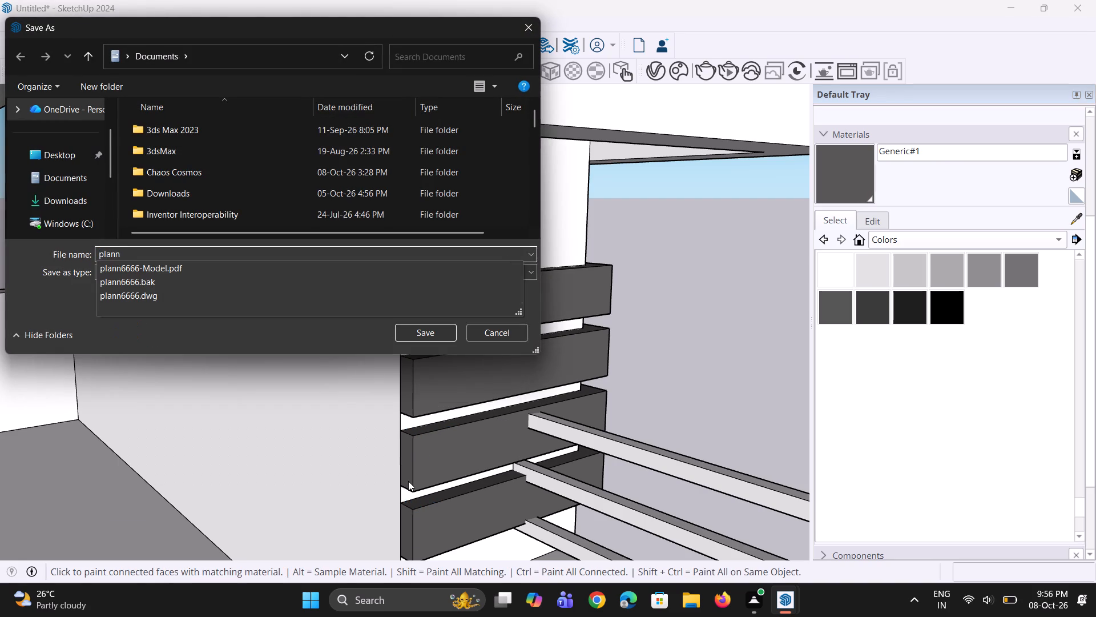
{"action": "type", "text": "55555"}
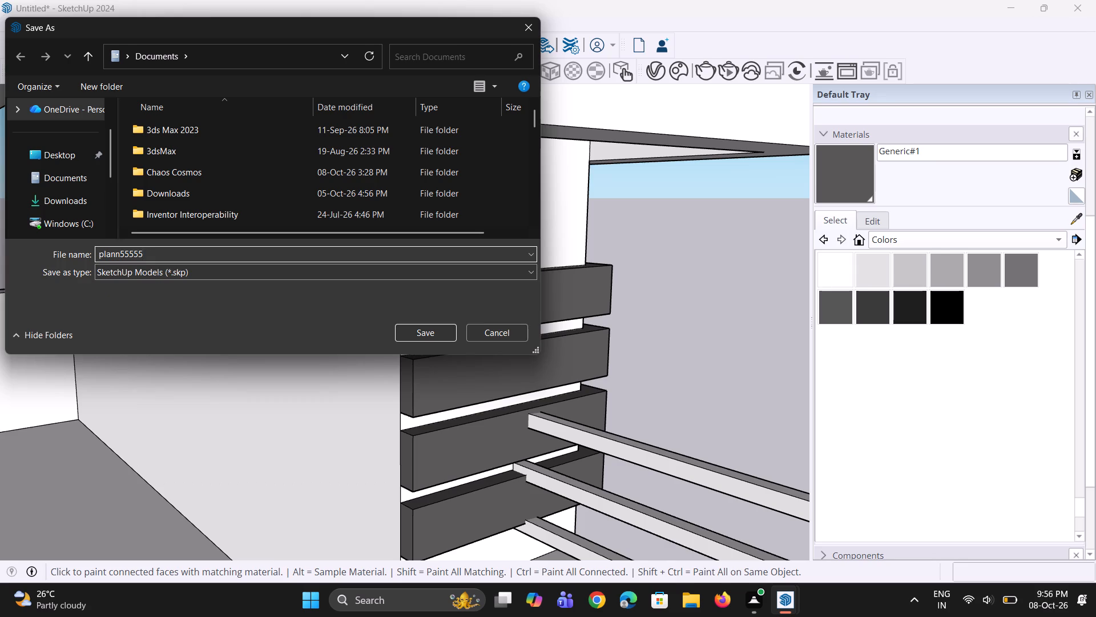
{"action": "key", "text": "BackSpace"}
{"action": "key", "text": "BackSpace"}
{"action": "key", "text": "BackSpace"}
{"action": "key", "text": "BackSpace"}
{"action": "key", "text": "BackSpace"}
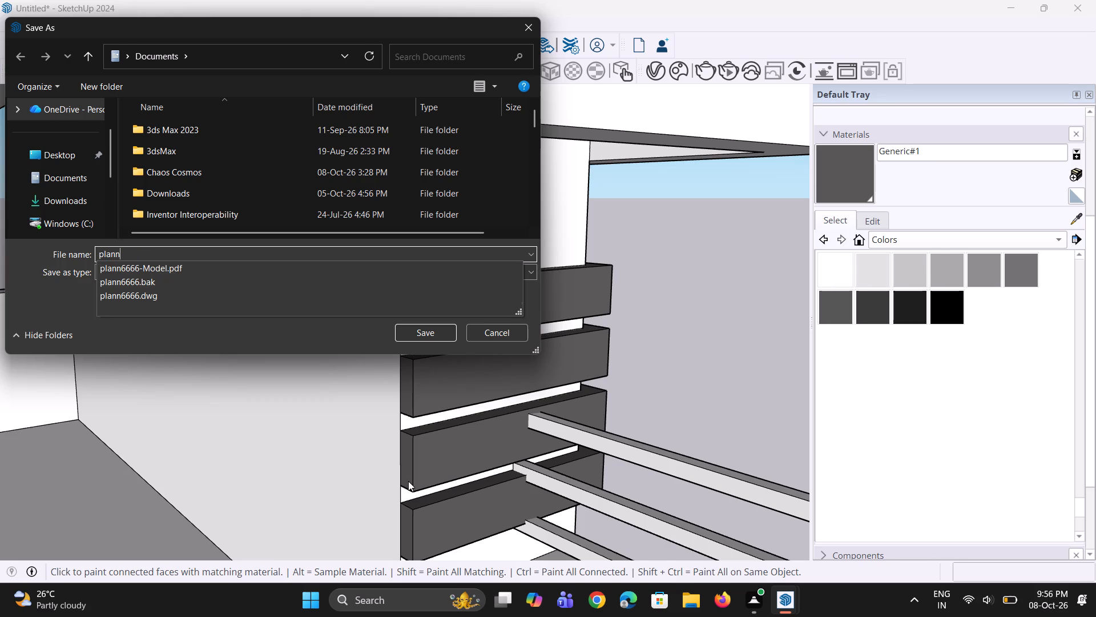
{"action": "type", "text": "77777"}
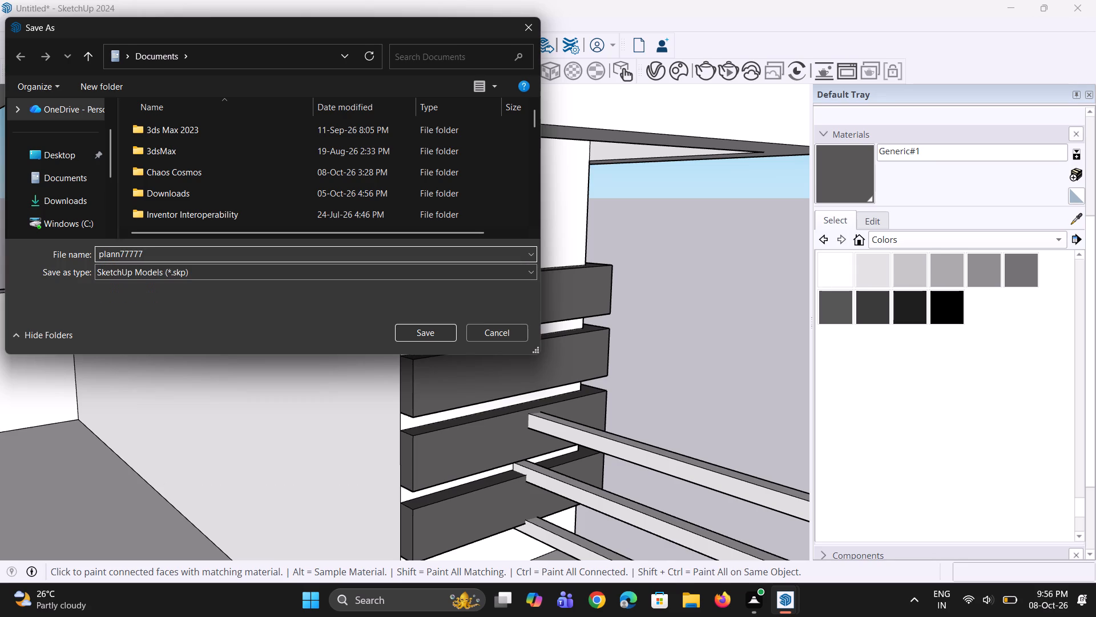
{"action": "key", "text": "Return"}
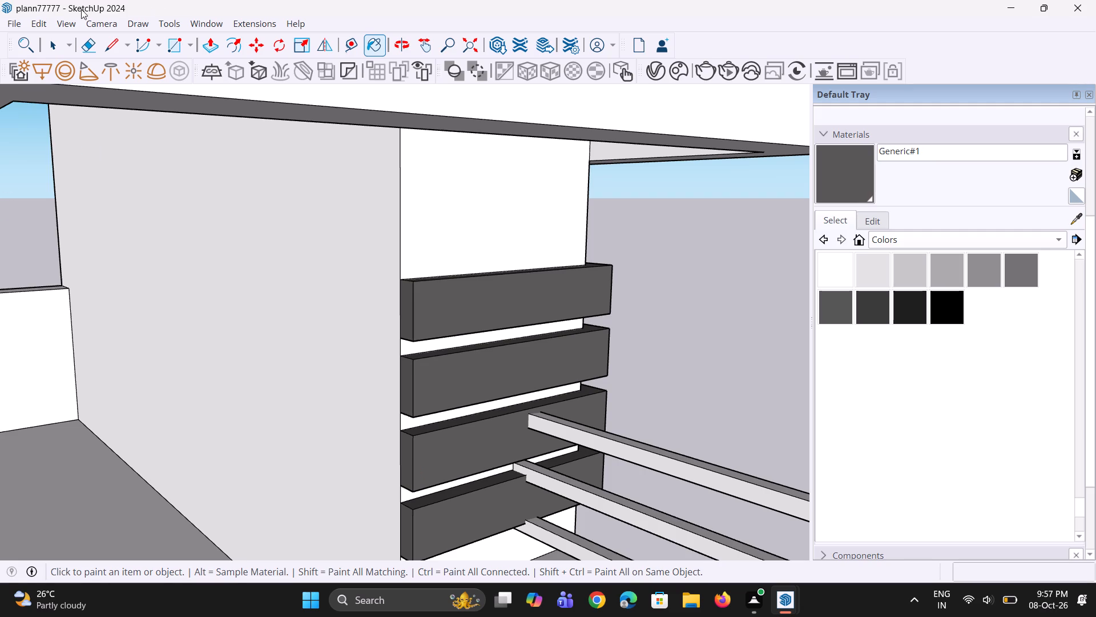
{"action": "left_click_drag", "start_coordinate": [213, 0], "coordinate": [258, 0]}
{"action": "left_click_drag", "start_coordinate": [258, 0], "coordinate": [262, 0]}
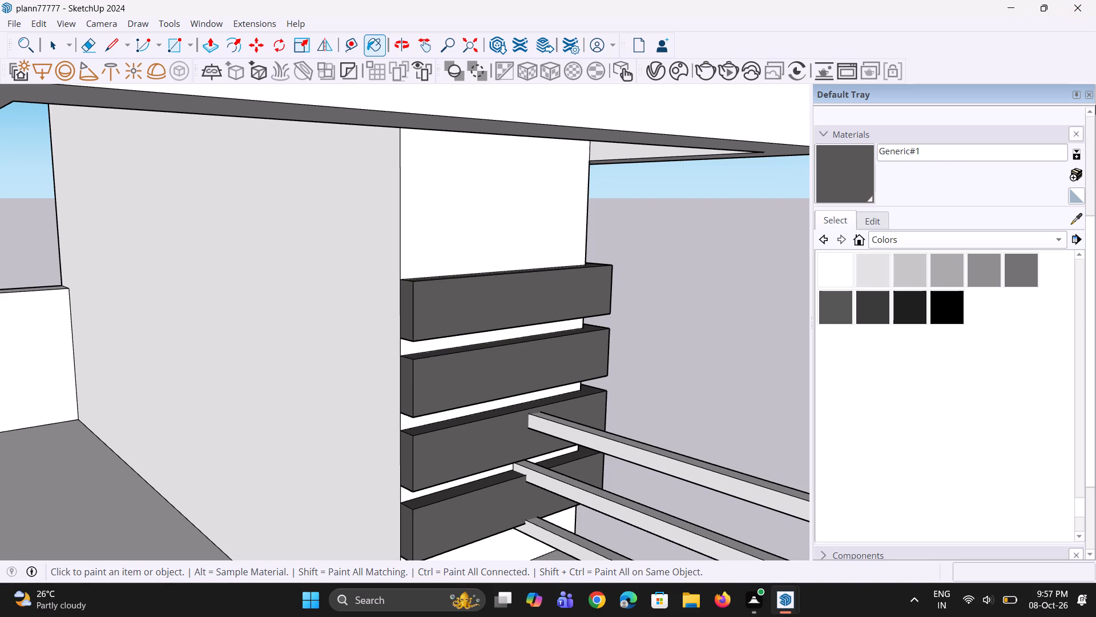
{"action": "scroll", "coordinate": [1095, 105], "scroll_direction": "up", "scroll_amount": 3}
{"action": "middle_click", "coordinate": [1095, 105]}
Examine the painted tower bands, terrace parapet and front elevation from several angles.
{"action": "scroll", "coordinate": [384, 219], "scroll_direction": "down", "scroll_amount": 7}
{"action": "middle_click_drag", "start_coordinate": [414, 265], "coordinate": [312, 288]}
{"action": "key", "text": "space"}
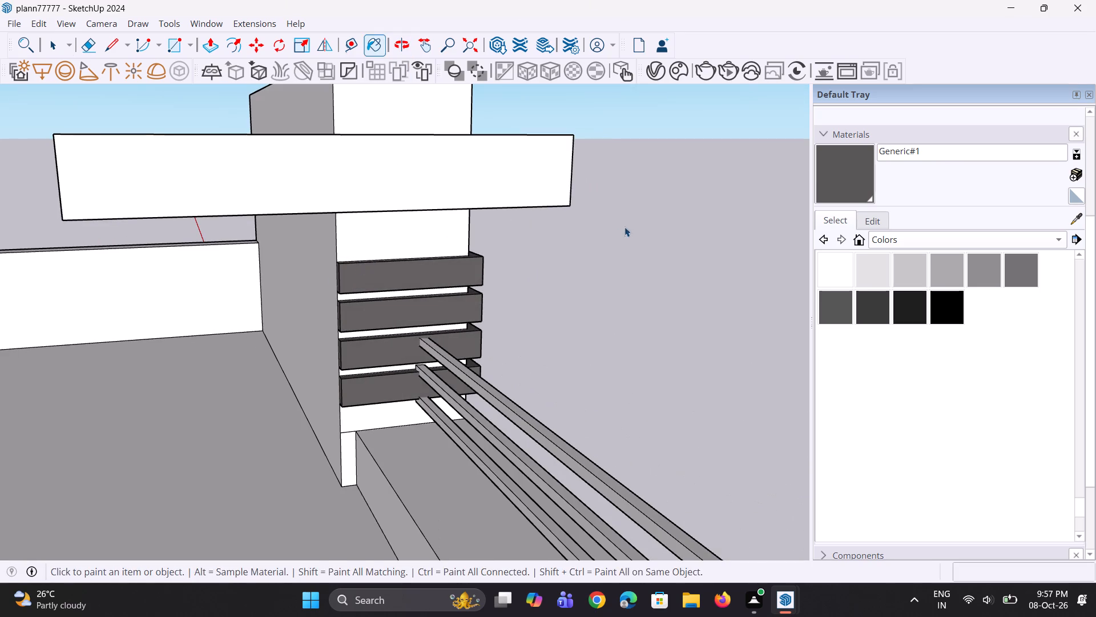
{"action": "left_click", "coordinate": [634, 232]}
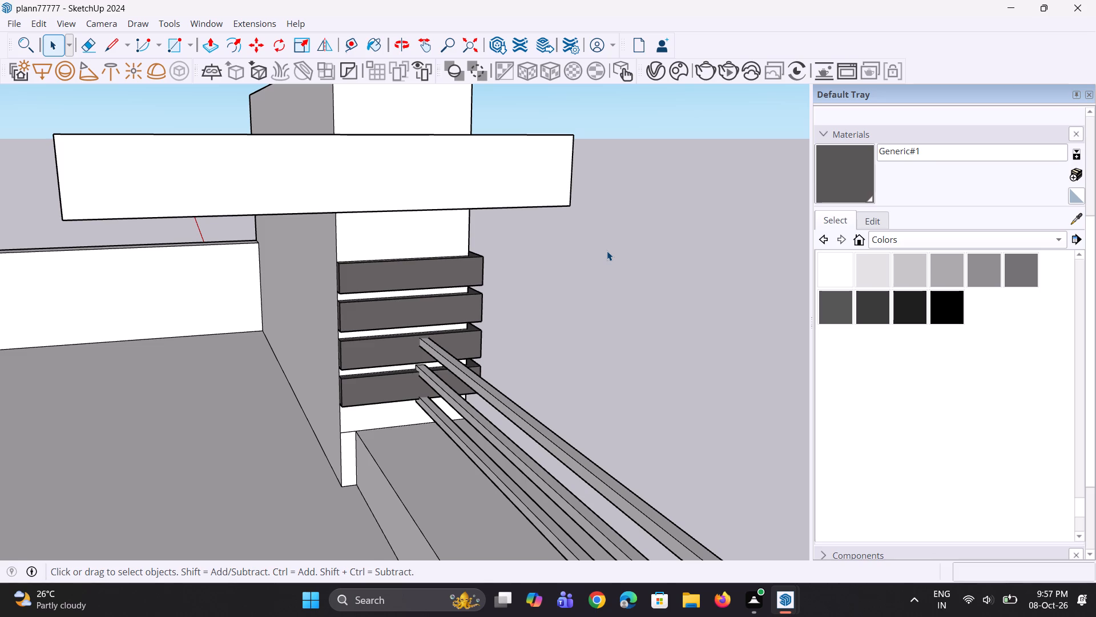
{"action": "scroll", "coordinate": [534, 306], "scroll_direction": "down", "scroll_amount": 4}
{"action": "middle_click_drag", "start_coordinate": [535, 367], "coordinate": [513, 360]}
{"action": "scroll", "coordinate": [499, 362], "scroll_direction": "up", "scroll_amount": 2}
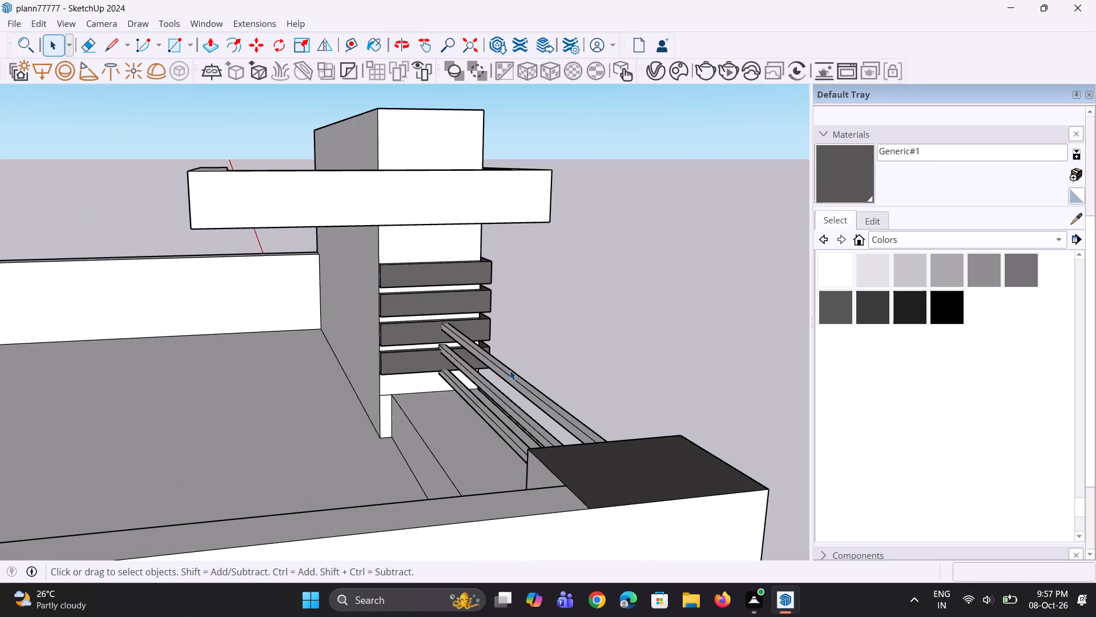
{"action": "scroll", "coordinate": [510, 370], "scroll_direction": "down", "scroll_amount": 4}
{"action": "middle_click_drag", "start_coordinate": [523, 362], "coordinate": [381, 374]}
{"action": "middle_click_drag", "start_coordinate": [445, 374], "coordinate": [391, 376]}
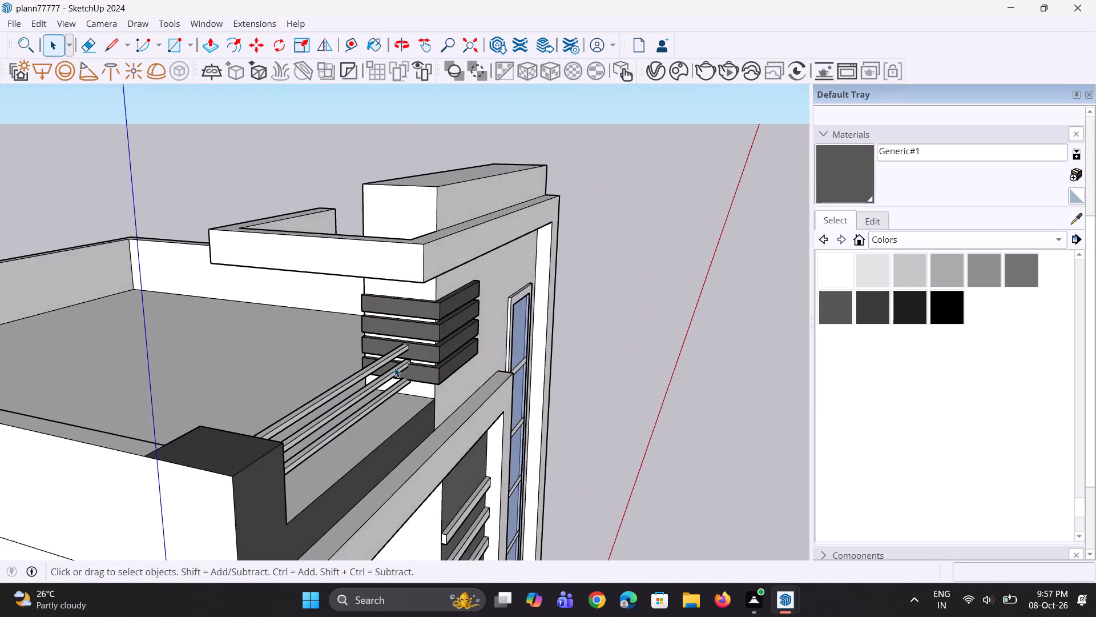
{"action": "scroll", "coordinate": [396, 367], "scroll_direction": "up", "scroll_amount": 2}
{"action": "middle_click_drag", "start_coordinate": [404, 356], "coordinate": [334, 368]}
{"action": "scroll", "coordinate": [404, 356], "scroll_direction": "up", "scroll_amount": 1}
{"action": "scroll", "coordinate": [378, 330], "scroll_direction": "down", "scroll_amount": 8}
{"action": "middle_click_drag", "start_coordinate": [374, 347], "coordinate": [374, 347]}
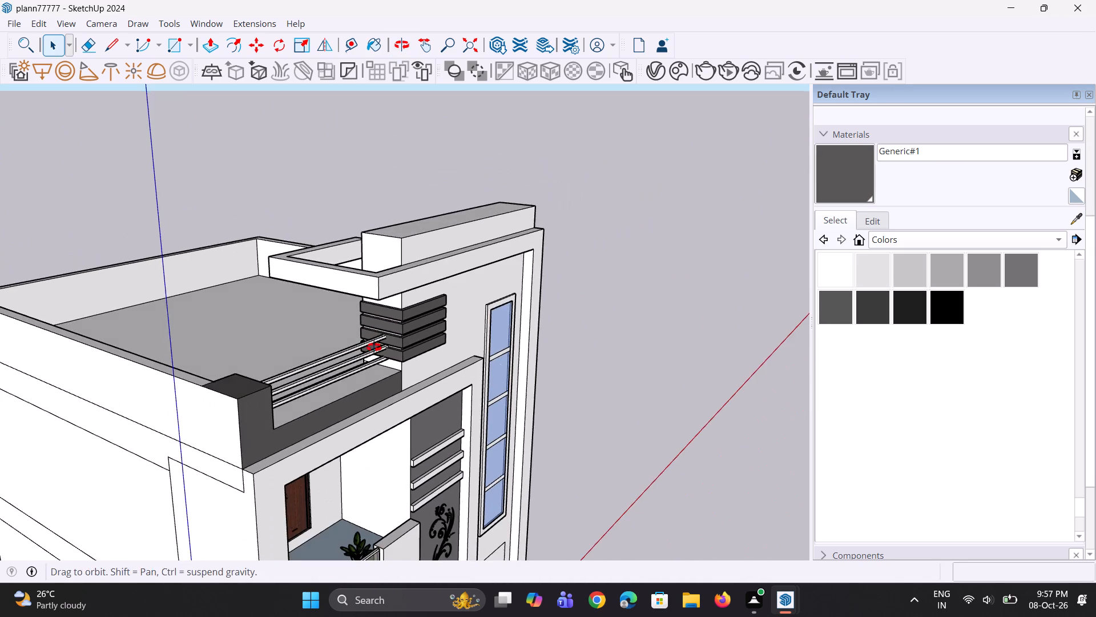
{"action": "middle_click_drag", "start_coordinate": [374, 347], "coordinate": [355, 328]}
{"action": "scroll", "coordinate": [389, 434], "scroll_direction": "up", "scroll_amount": 7}
{"action": "scroll", "coordinate": [409, 381], "scroll_direction": "down", "scroll_amount": 10}
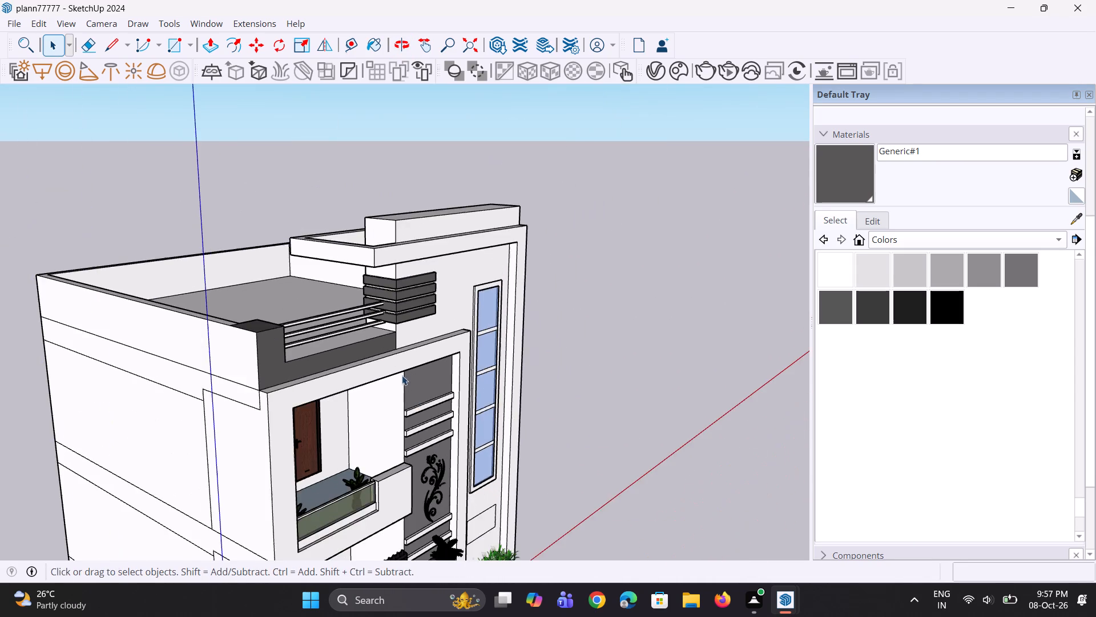
{"action": "middle_click_drag", "start_coordinate": [420, 410], "coordinate": [251, 404]}
{"action": "scroll", "coordinate": [197, 403], "scroll_direction": "up", "scroll_amount": 3}
{"action": "middle_click_drag", "start_coordinate": [197, 402], "coordinate": [395, 412]}
{"action": "scroll", "coordinate": [292, 393], "scroll_direction": "up", "scroll_amount": 3}
{"action": "scroll", "coordinate": [291, 393], "scroll_direction": "down", "scroll_amount": 3}
{"action": "middle_click_drag", "start_coordinate": [293, 390], "coordinate": [281, 376]}
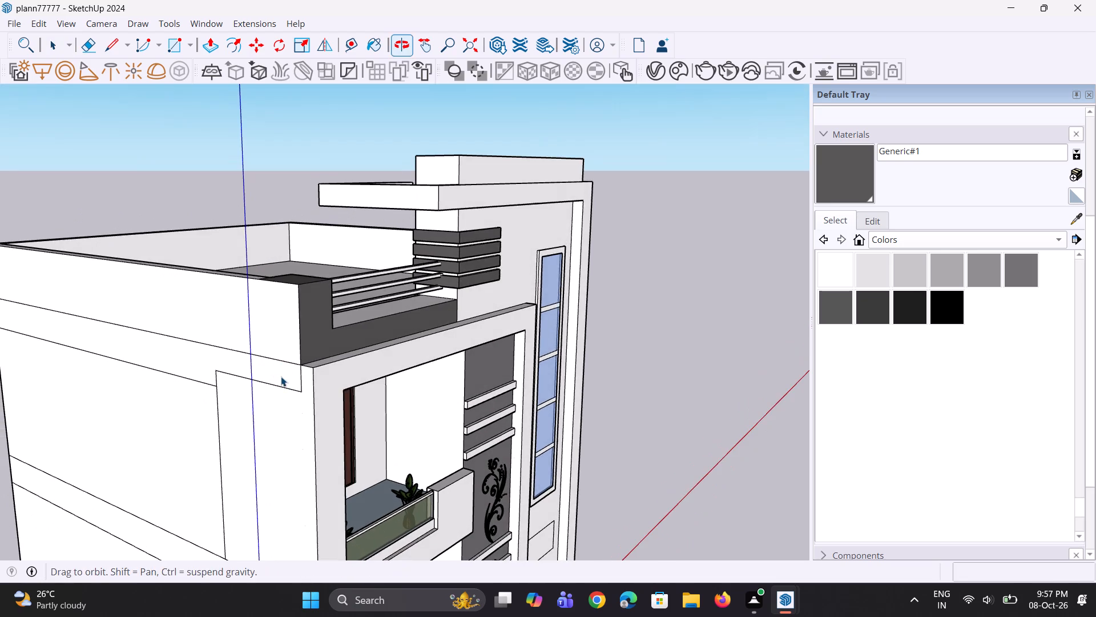
{"action": "scroll", "coordinate": [326, 379], "scroll_direction": "down", "scroll_amount": 8}
{"action": "middle_click_drag", "start_coordinate": [323, 391], "coordinate": [265, 410]}
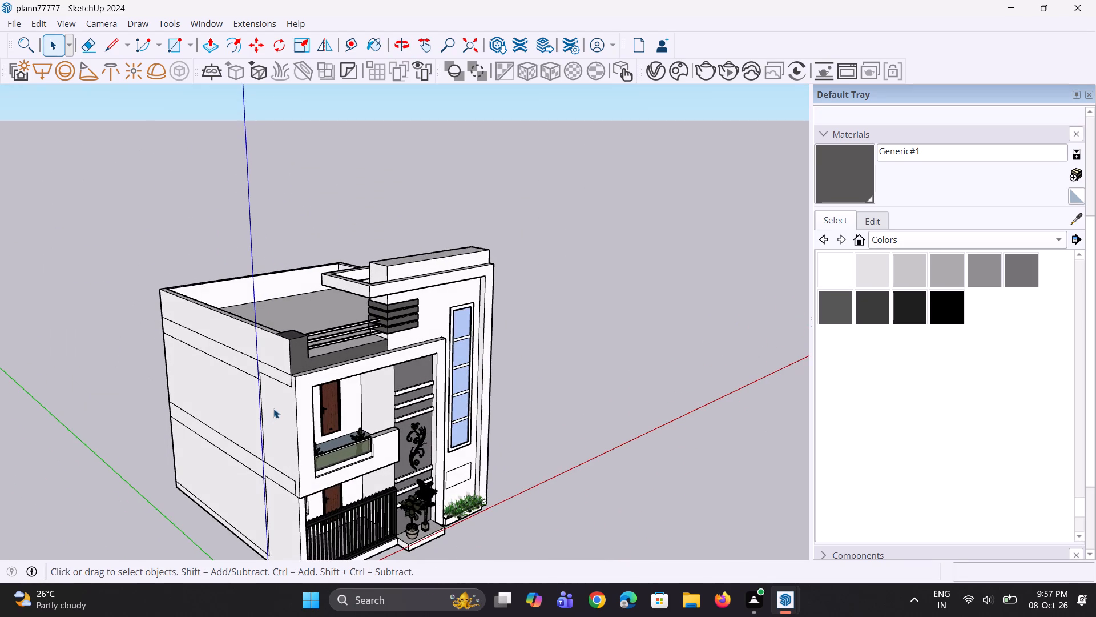
{"action": "scroll", "coordinate": [323, 395], "scroll_direction": "down", "scroll_amount": 3}
{"action": "middle_click", "coordinate": [271, 371]}
{"action": "scroll", "coordinate": [286, 342], "scroll_direction": "up", "scroll_amount": 7}
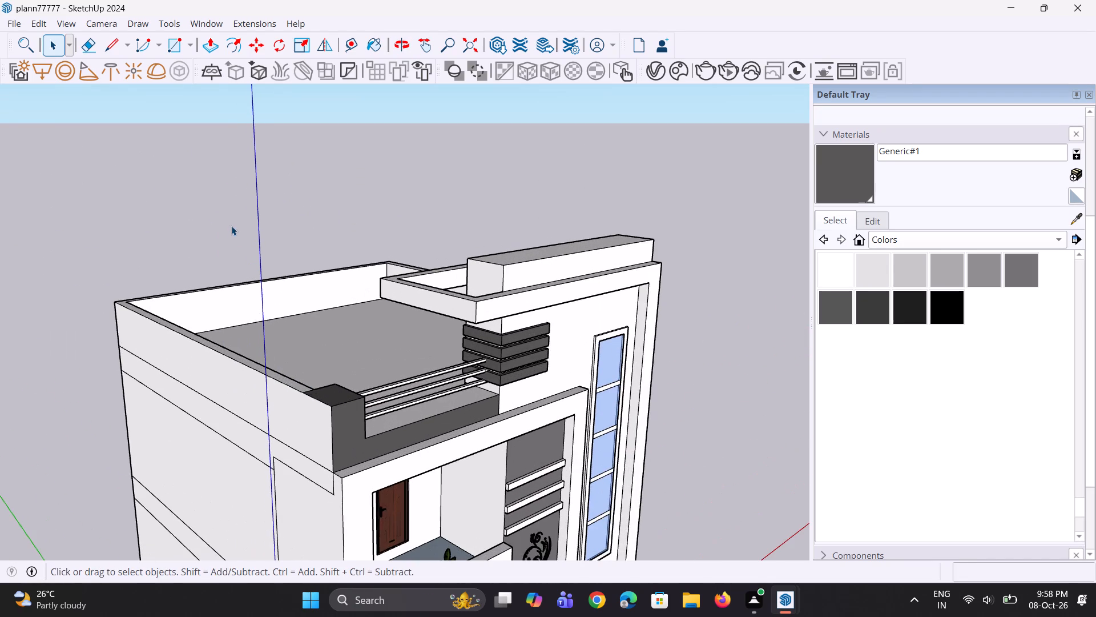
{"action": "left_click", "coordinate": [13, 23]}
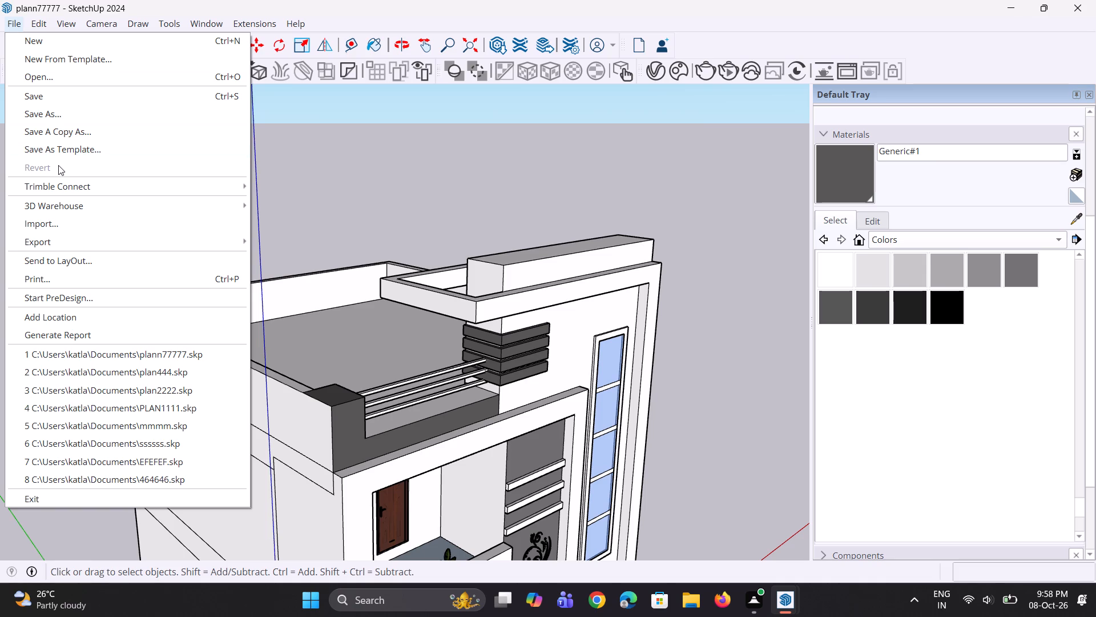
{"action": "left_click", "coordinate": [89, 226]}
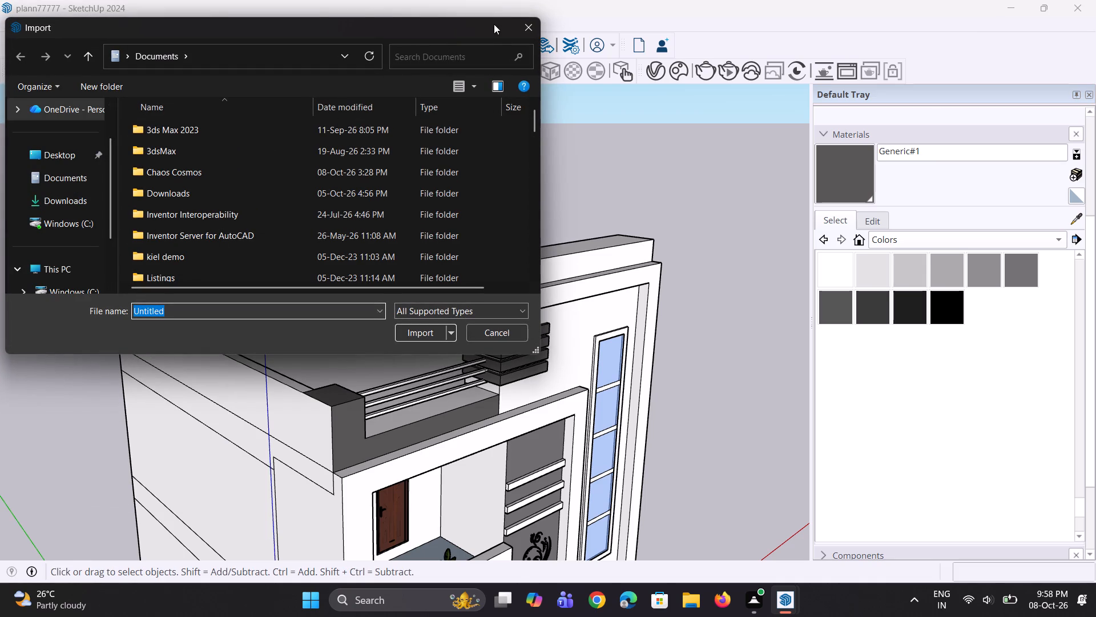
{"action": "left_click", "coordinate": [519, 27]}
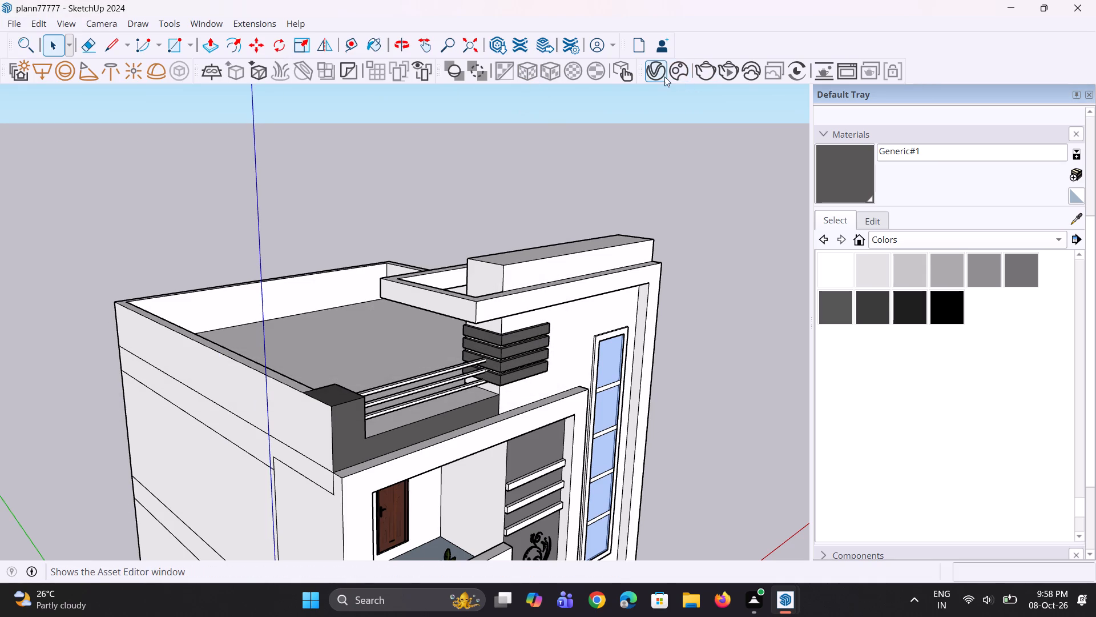
Import the downloaded Chaos Cosmos wall lamp from the Wall lights category of 3D Models Lighting, ready to place in the model.
{"action": "left_click", "coordinate": [662, 76]}
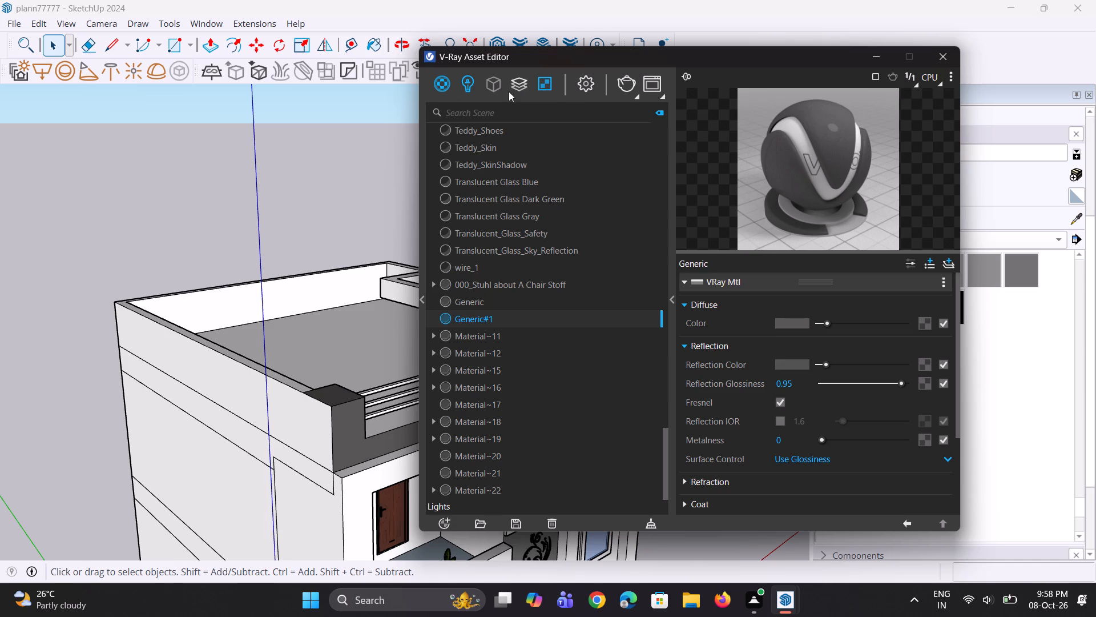
{"action": "left_click", "coordinate": [421, 300]}
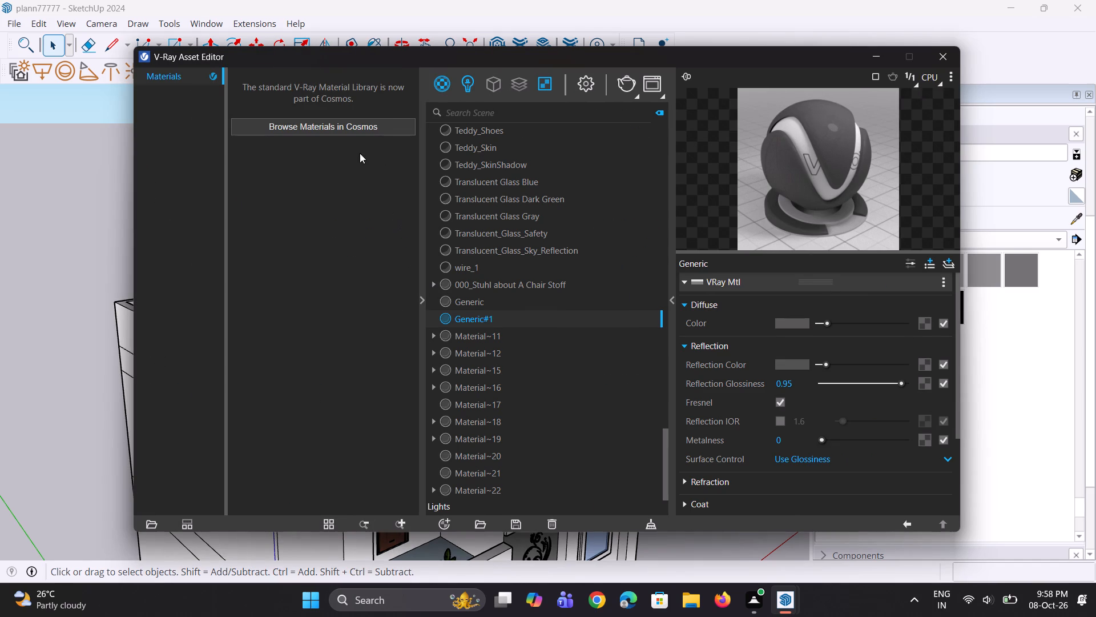
{"action": "left_click", "coordinate": [357, 130]}
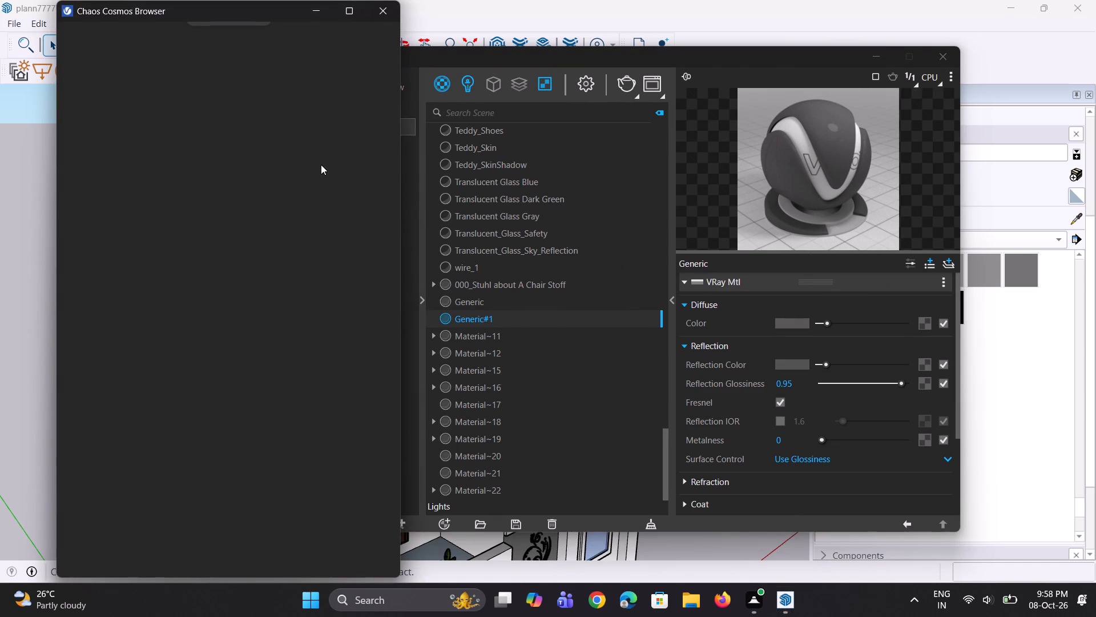
{"action": "left_click", "coordinate": [338, 231]}
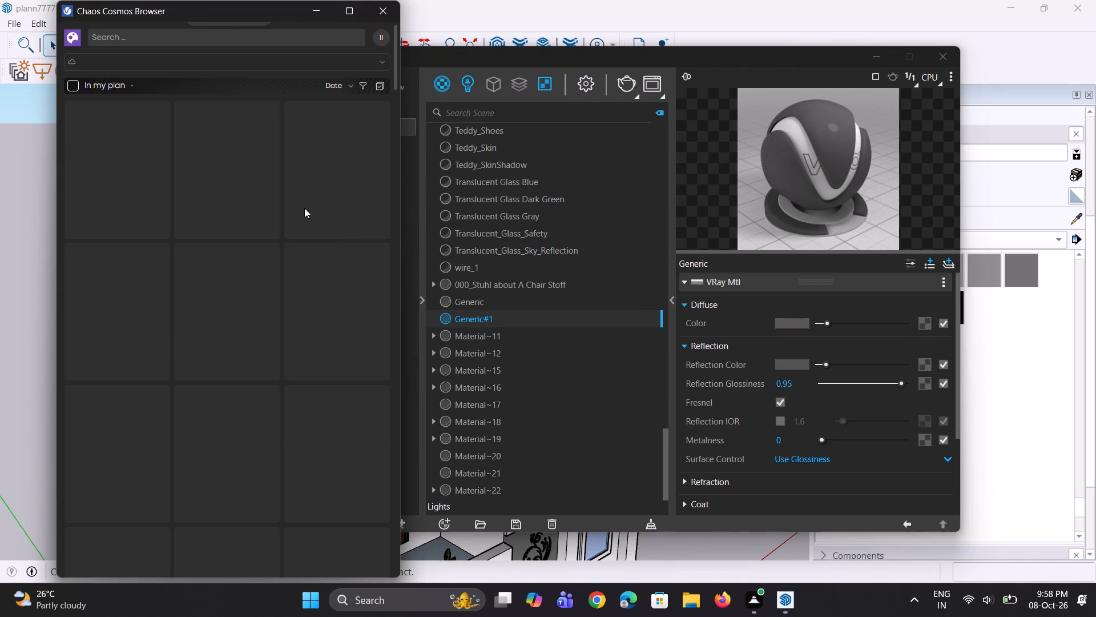
{"action": "left_click", "coordinate": [283, 120]}
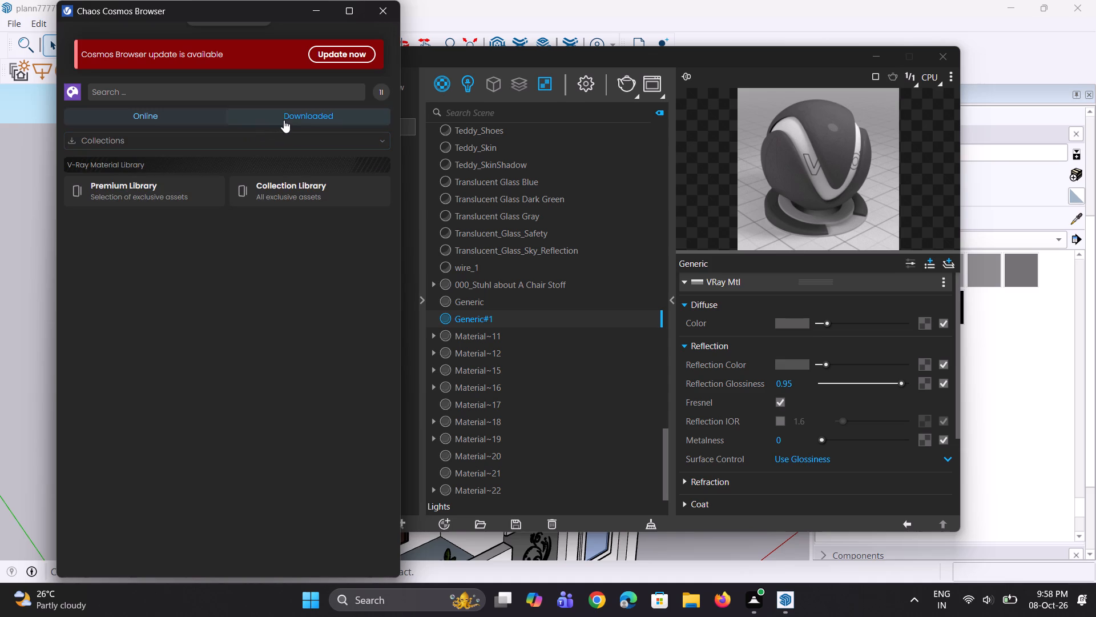
{"action": "left_click", "coordinate": [118, 135]}
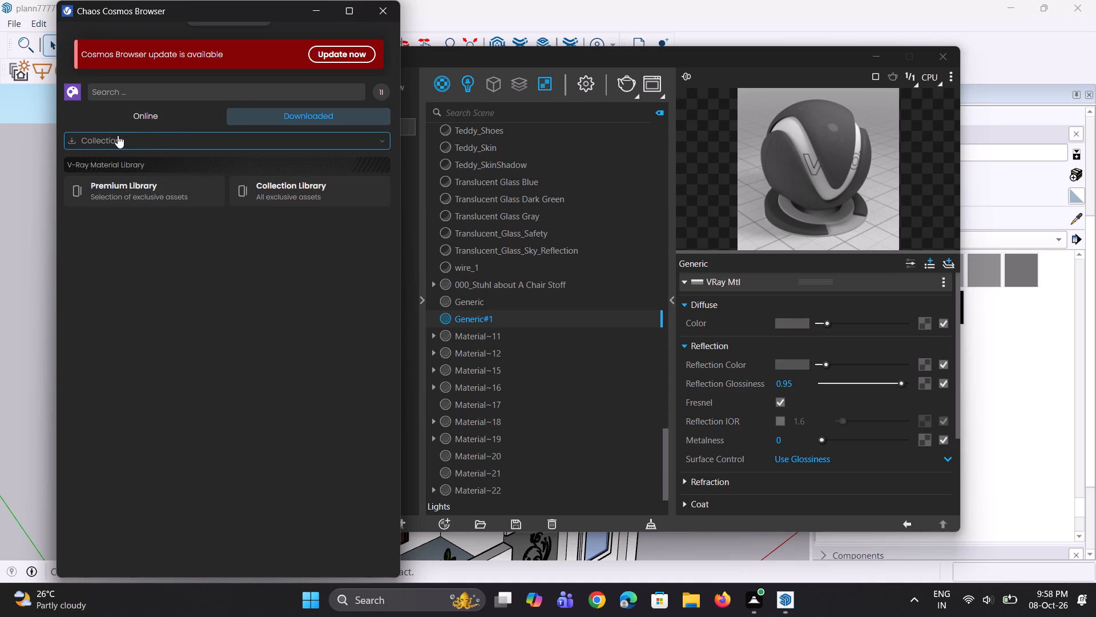
{"action": "left_click", "coordinate": [118, 169]}
{"action": "left_click", "coordinate": [128, 210]}
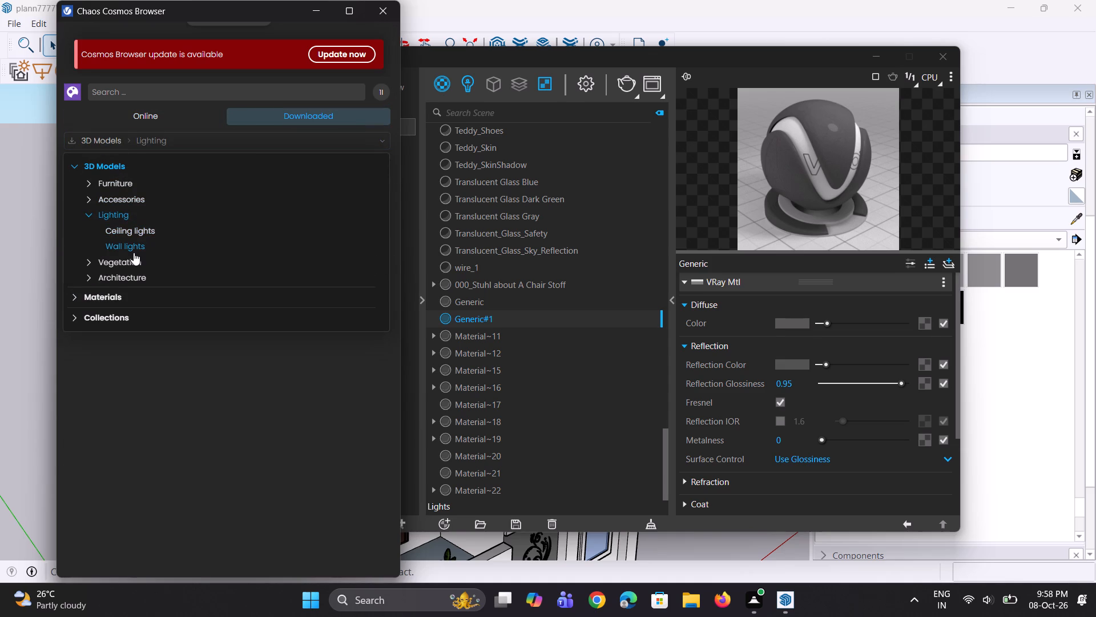
{"action": "left_click", "coordinate": [134, 253]}
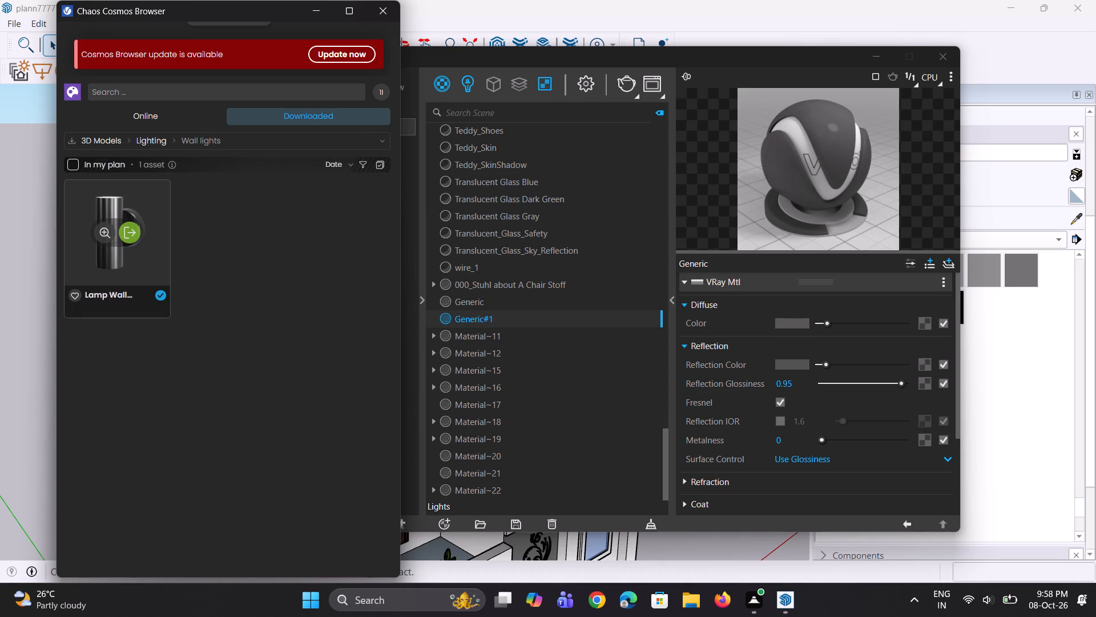
{"action": "left_click", "coordinate": [135, 241]}
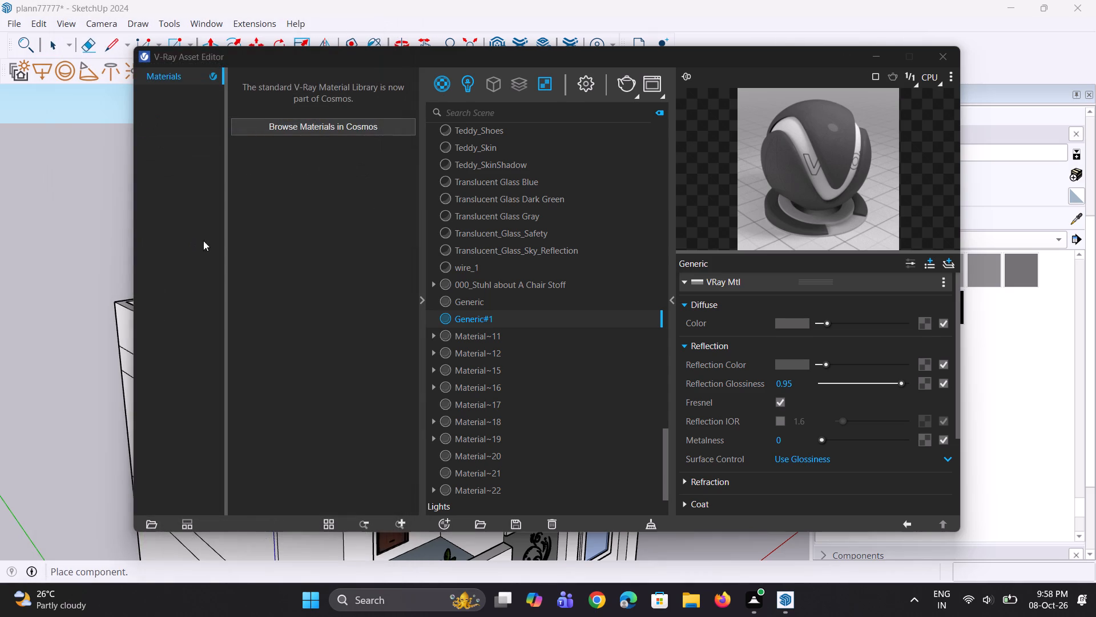
{"action": "left_click", "coordinate": [953, 57]}
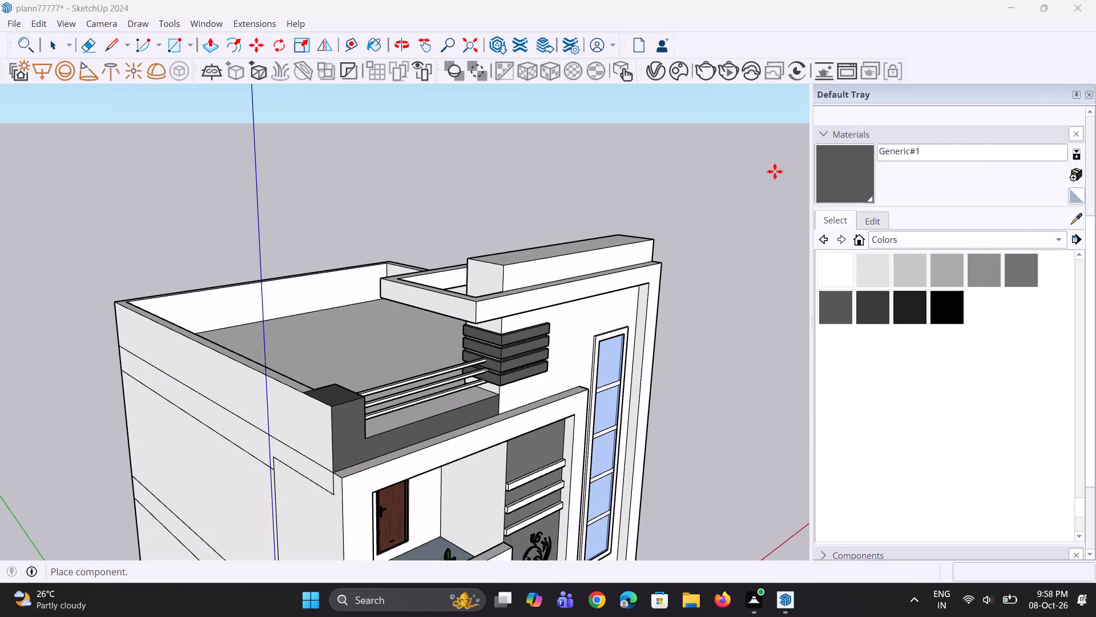
Place two wall lamps on the tower wall, one on each side of the tall window's upper part.
{"action": "scroll", "coordinate": [576, 261], "scroll_direction": "down", "scroll_amount": 6}
{"action": "scroll", "coordinate": [594, 320], "scroll_direction": "up", "scroll_amount": 7}
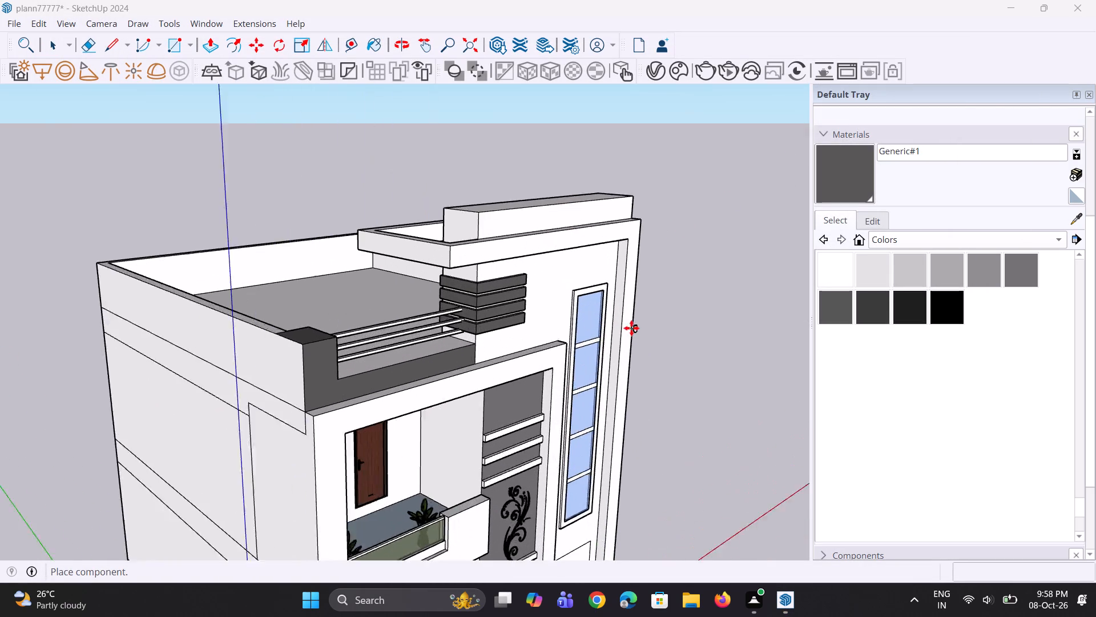
{"action": "scroll", "coordinate": [631, 328], "scroll_direction": "up", "scroll_amount": 1}
{"action": "scroll", "coordinate": [635, 281], "scroll_direction": "up", "scroll_amount": 1}
{"action": "scroll", "coordinate": [546, 361], "scroll_direction": "up", "scroll_amount": 3}
{"action": "middle_click_drag", "start_coordinate": [536, 421], "coordinate": [456, 408]}
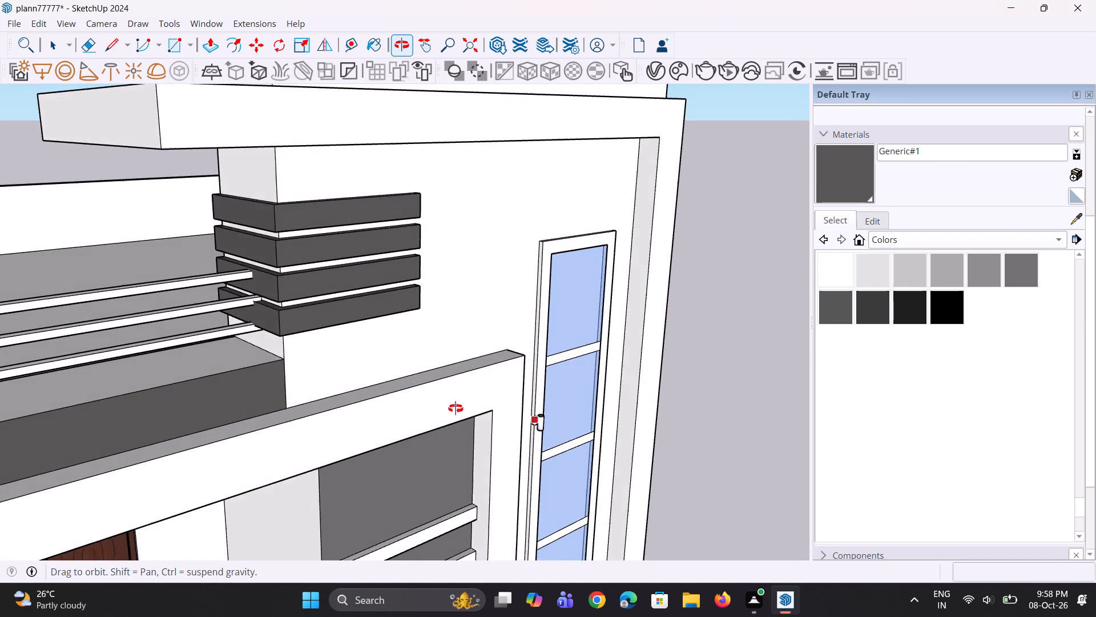
{"action": "middle_click_drag", "start_coordinate": [456, 408], "coordinate": [424, 404]}
{"action": "scroll", "coordinate": [528, 347], "scroll_direction": "down", "scroll_amount": 9}
{"action": "scroll", "coordinate": [554, 427], "scroll_direction": "up", "scroll_amount": 1}
{"action": "middle_click_drag", "start_coordinate": [554, 427], "coordinate": [522, 406]}
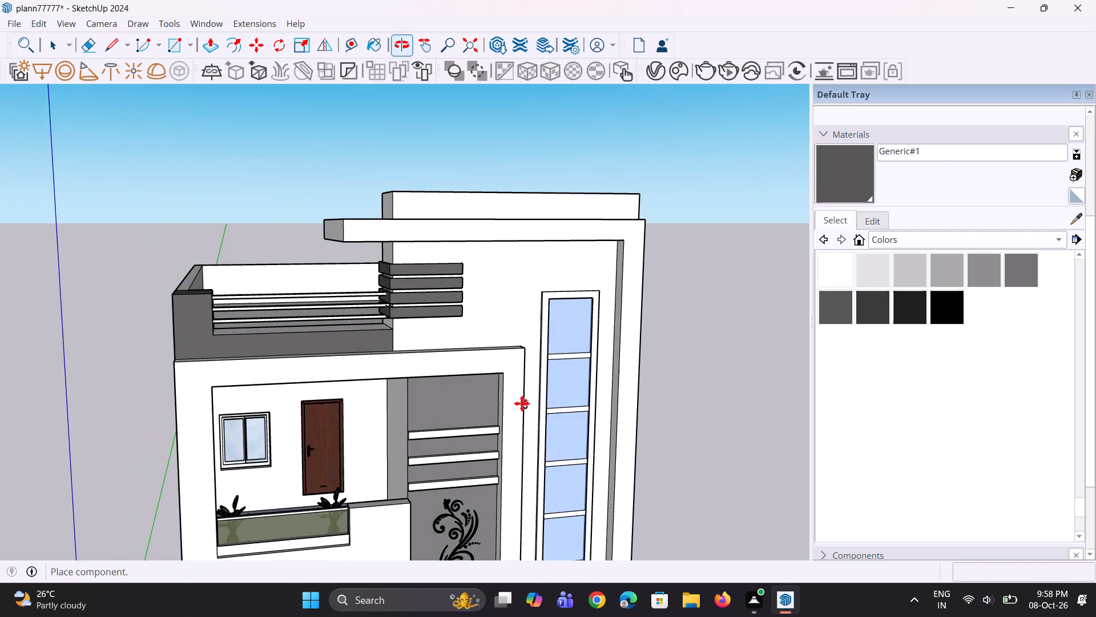
{"action": "scroll", "coordinate": [522, 401], "scroll_direction": "up", "scroll_amount": 8}
{"action": "left_click", "coordinate": [541, 370]}
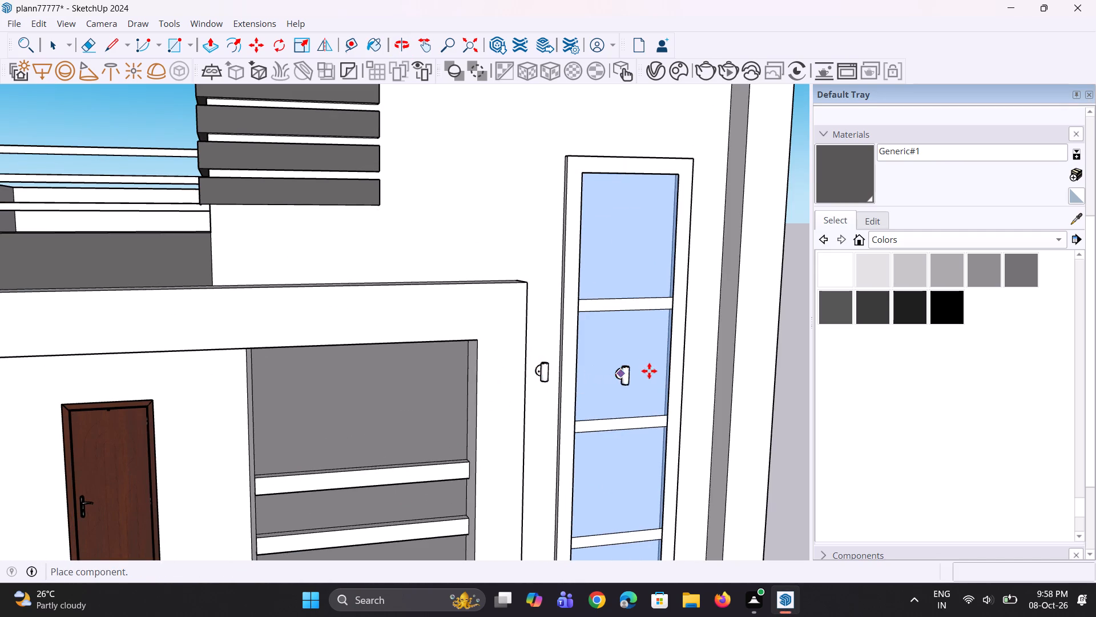
{"action": "left_click", "coordinate": [701, 360]}
Place a third wall lamp on the tower wall, left of the tall window's lowest pane.
{"action": "scroll", "coordinate": [440, 324], "scroll_direction": "down", "scroll_amount": 3}
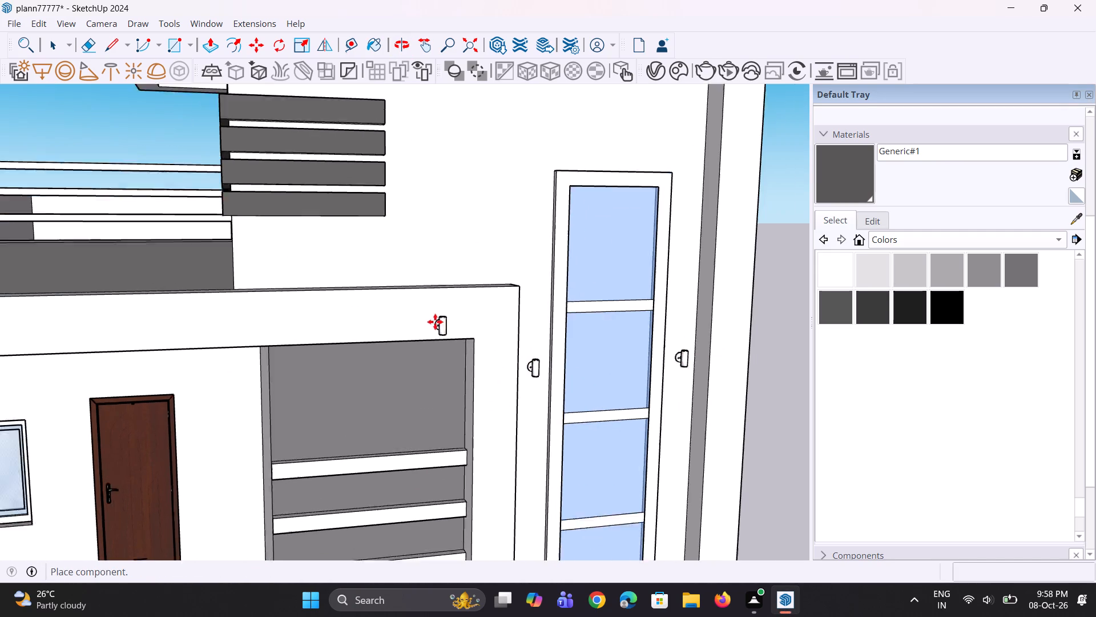
{"action": "scroll", "coordinate": [435, 322], "scroll_direction": "down", "scroll_amount": 14}
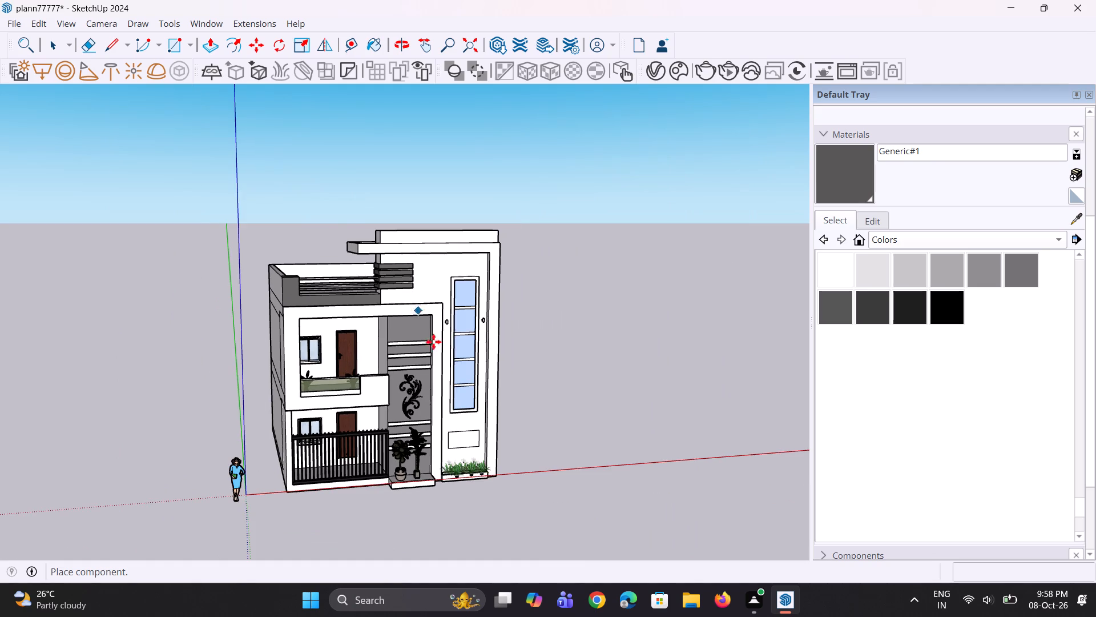
{"action": "scroll", "coordinate": [451, 406], "scroll_direction": "up", "scroll_amount": 7}
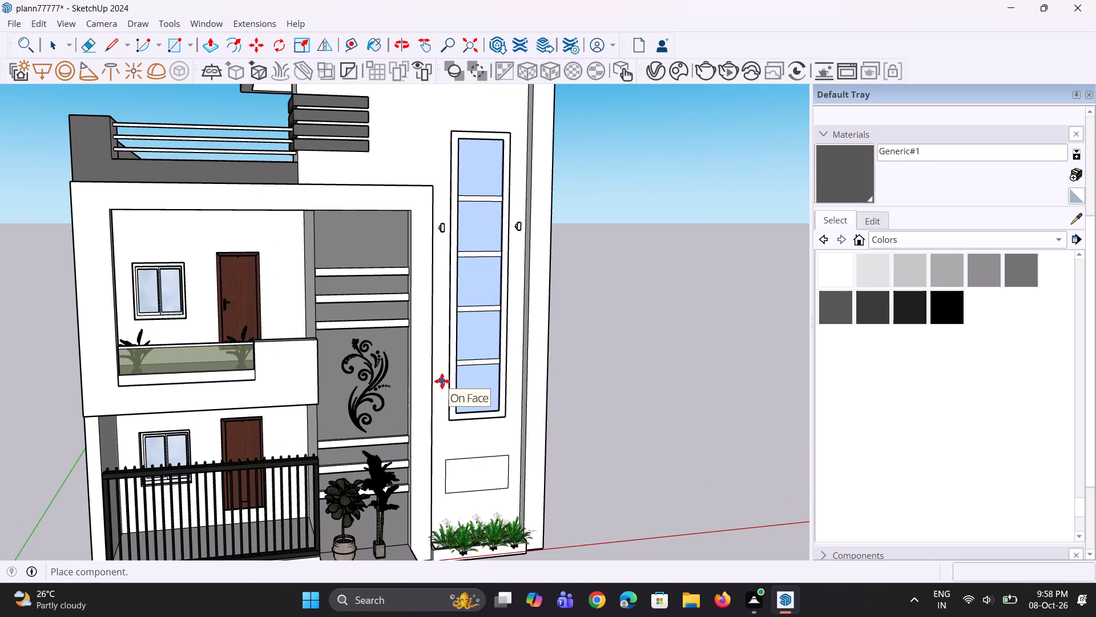
{"action": "left_click", "coordinate": [442, 381]}
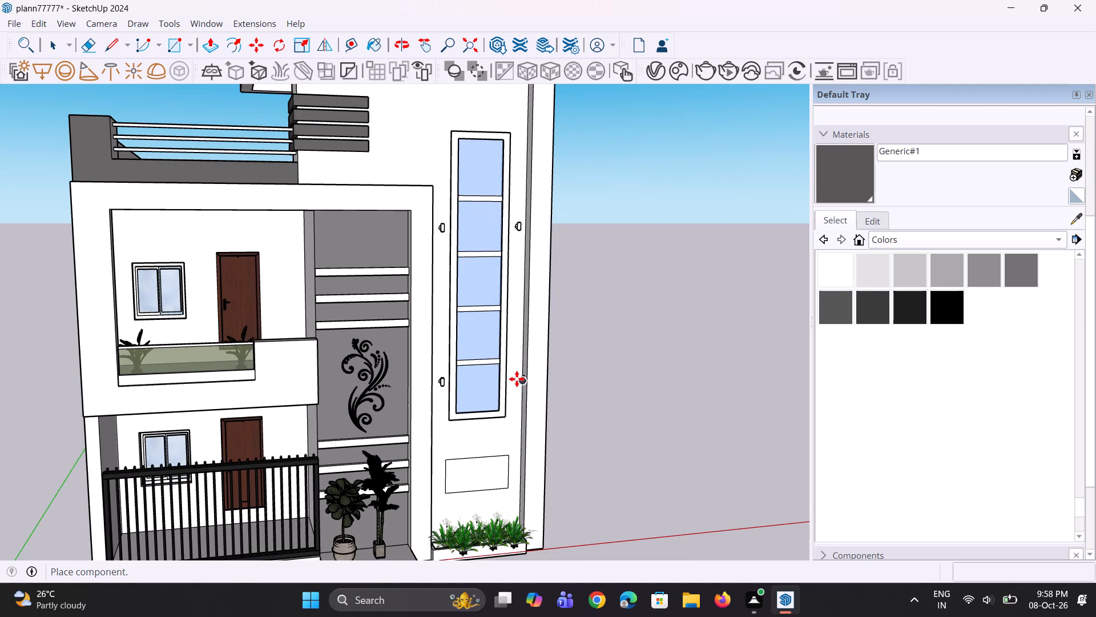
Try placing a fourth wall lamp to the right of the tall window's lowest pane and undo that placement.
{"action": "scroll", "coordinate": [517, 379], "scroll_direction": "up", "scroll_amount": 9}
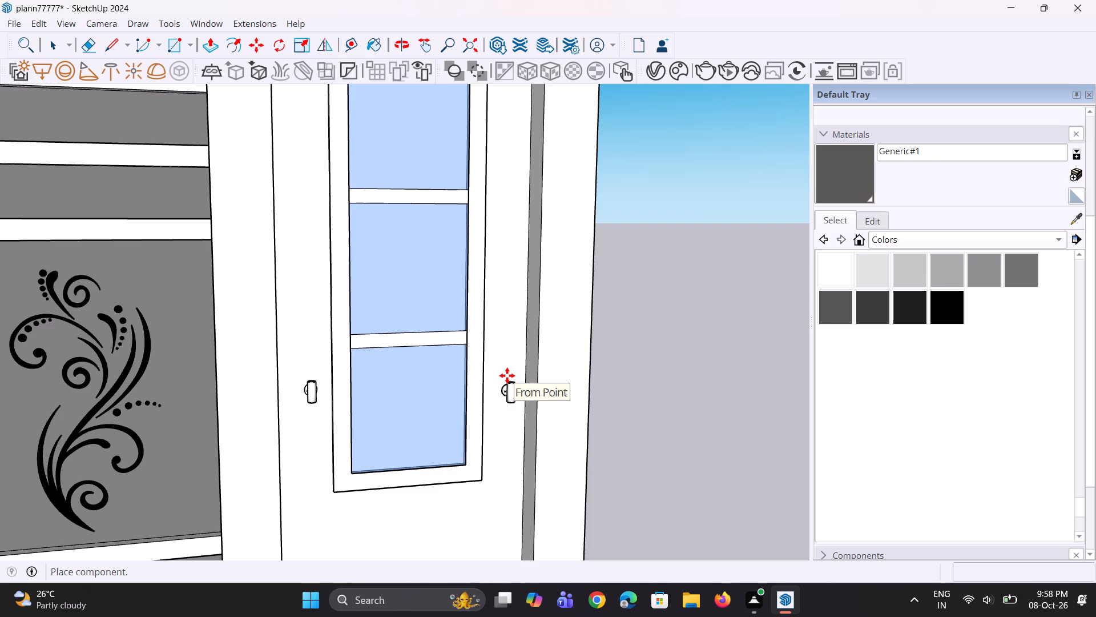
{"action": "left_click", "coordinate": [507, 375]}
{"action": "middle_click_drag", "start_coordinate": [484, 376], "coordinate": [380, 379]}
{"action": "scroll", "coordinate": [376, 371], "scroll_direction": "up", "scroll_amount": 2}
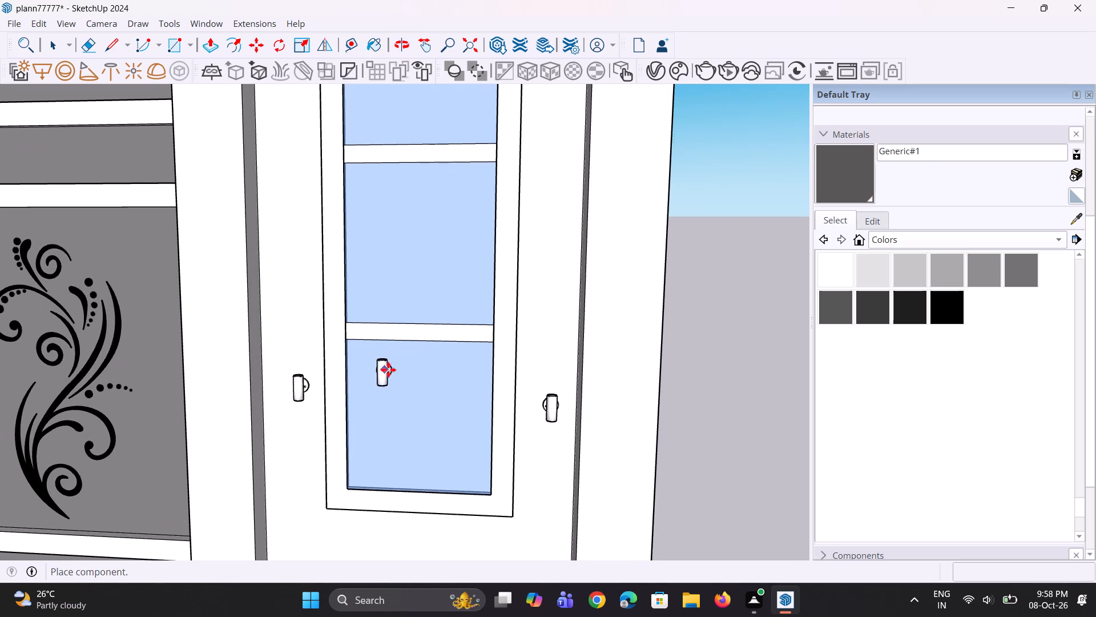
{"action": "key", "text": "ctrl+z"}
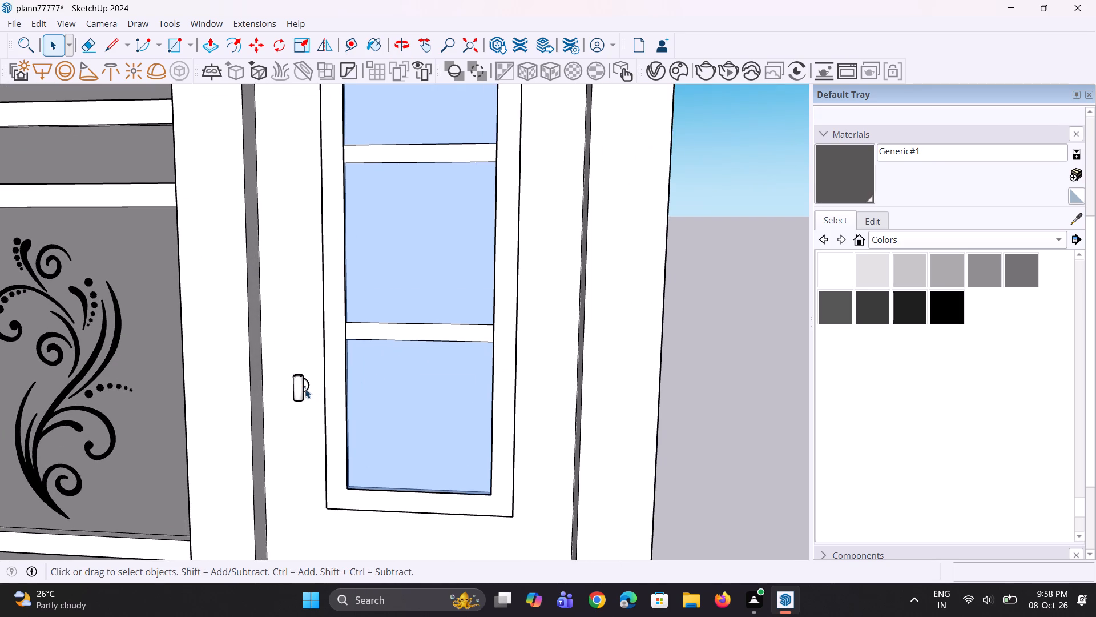
Copy the lower-left wall lamp about 5' 3 3/4" across to the right side of the tall window.
{"action": "left_click", "coordinate": [302, 389]}
{"action": "key", "text": "m"}
{"action": "left_click", "coordinate": [302, 389]}
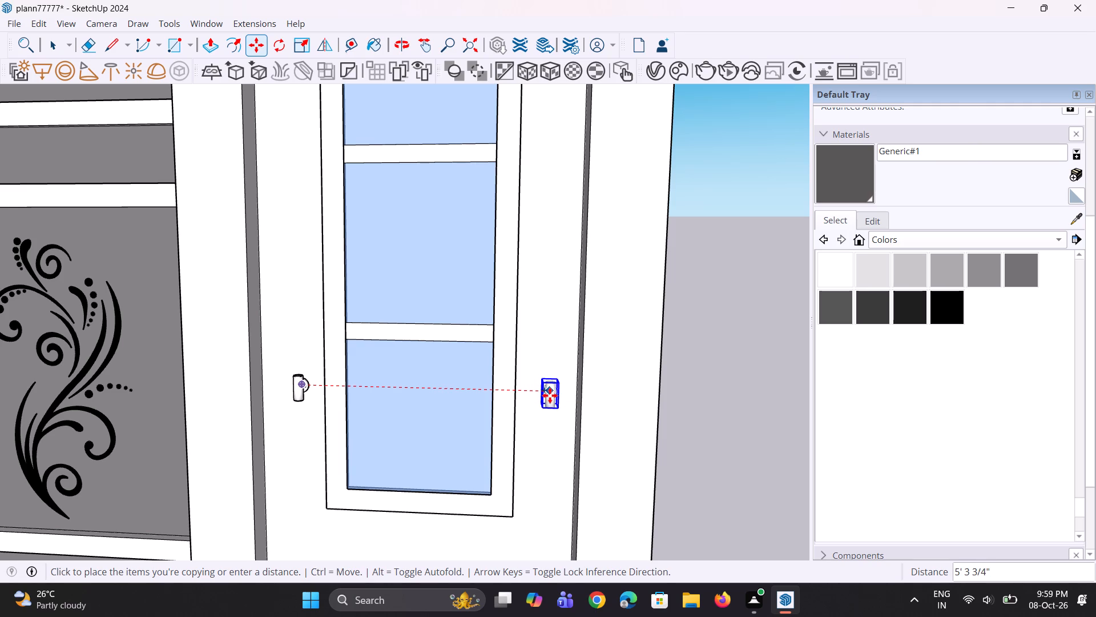
{"action": "left_click", "coordinate": [550, 395]}
{"action": "key", "text": "space"}
{"action": "scroll", "coordinate": [558, 392], "scroll_direction": "down", "scroll_amount": 4}
{"action": "key", "text": "space"}
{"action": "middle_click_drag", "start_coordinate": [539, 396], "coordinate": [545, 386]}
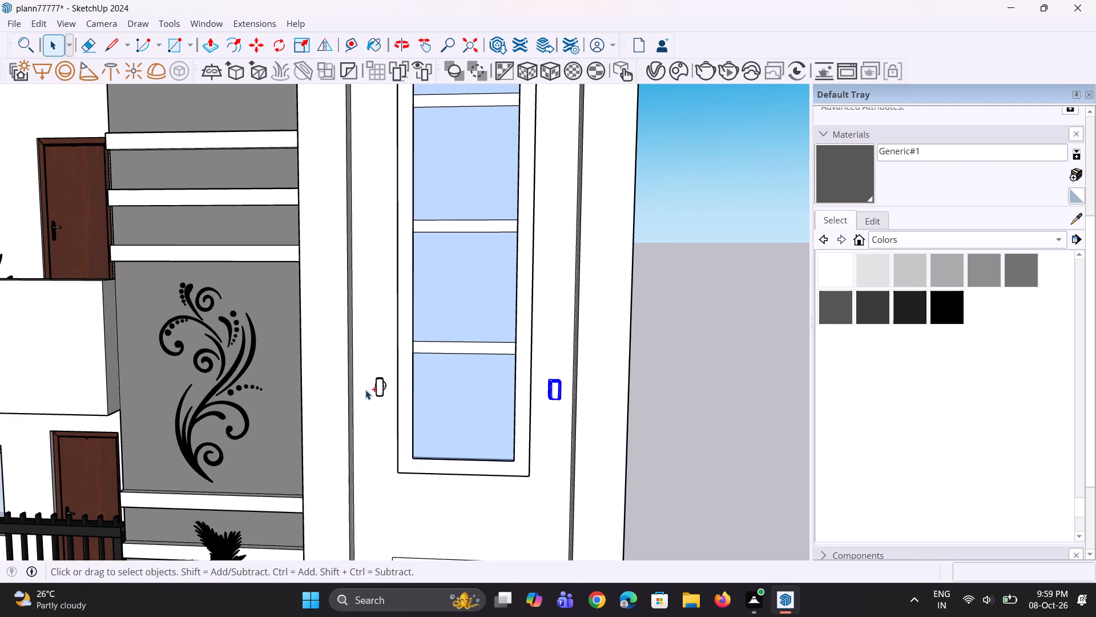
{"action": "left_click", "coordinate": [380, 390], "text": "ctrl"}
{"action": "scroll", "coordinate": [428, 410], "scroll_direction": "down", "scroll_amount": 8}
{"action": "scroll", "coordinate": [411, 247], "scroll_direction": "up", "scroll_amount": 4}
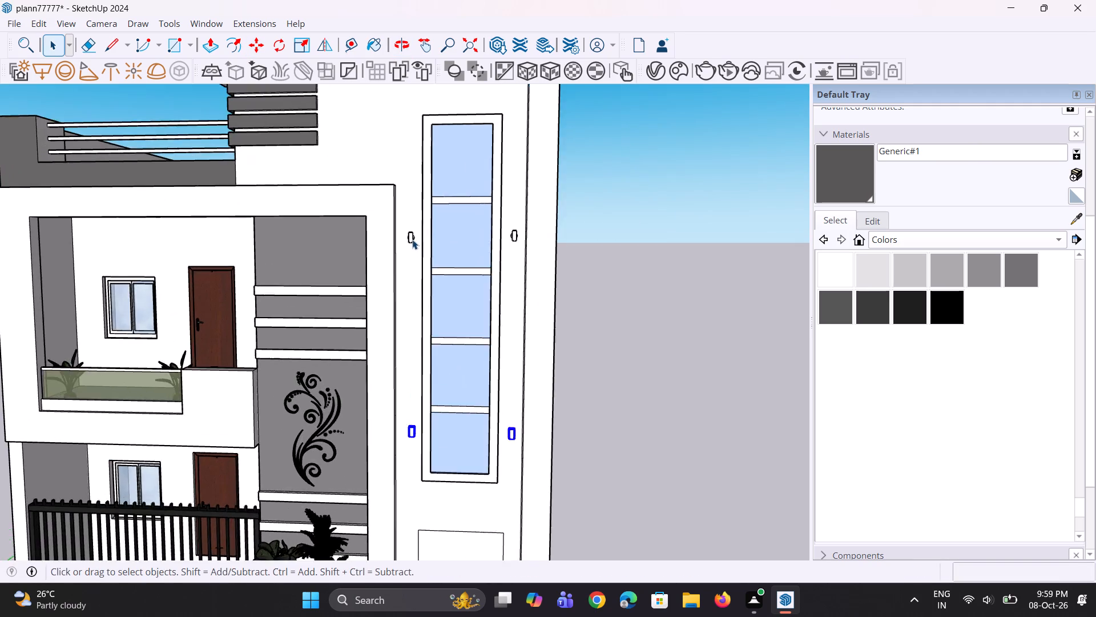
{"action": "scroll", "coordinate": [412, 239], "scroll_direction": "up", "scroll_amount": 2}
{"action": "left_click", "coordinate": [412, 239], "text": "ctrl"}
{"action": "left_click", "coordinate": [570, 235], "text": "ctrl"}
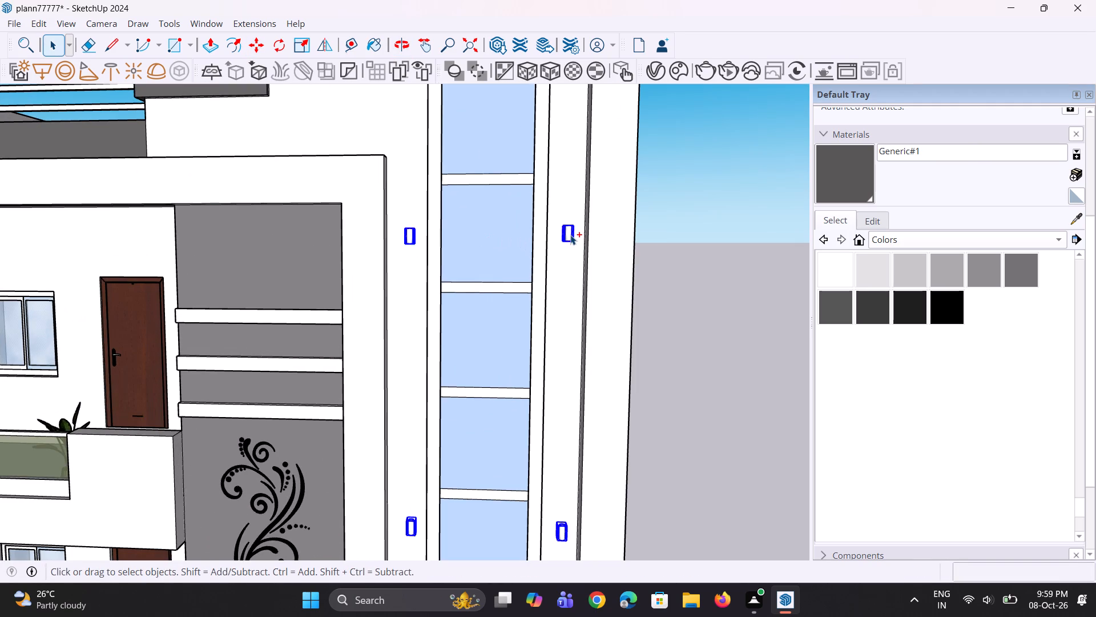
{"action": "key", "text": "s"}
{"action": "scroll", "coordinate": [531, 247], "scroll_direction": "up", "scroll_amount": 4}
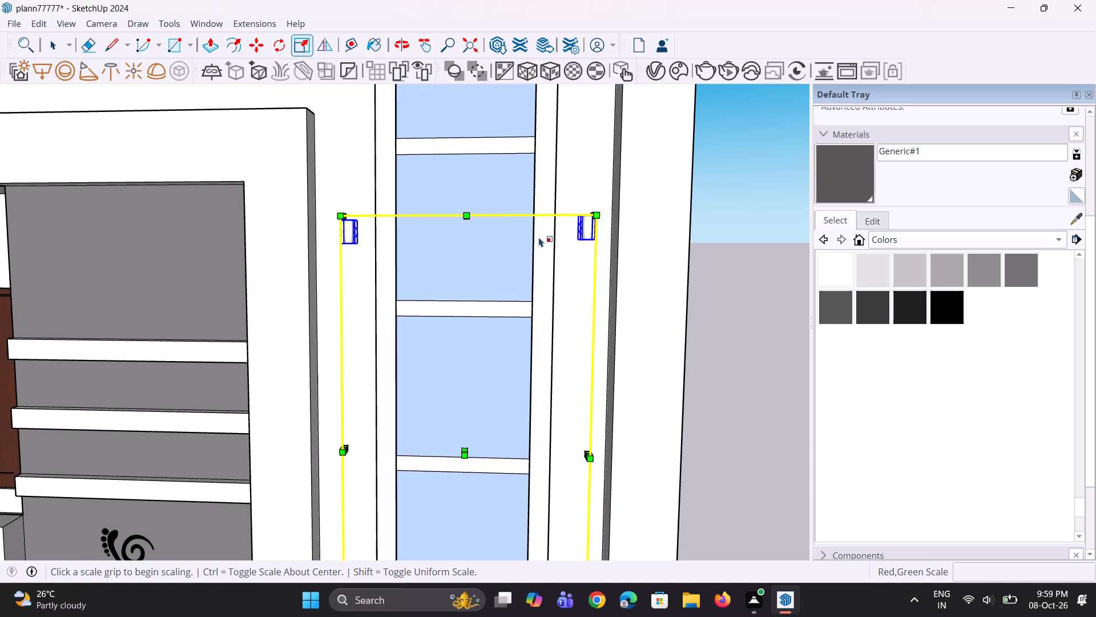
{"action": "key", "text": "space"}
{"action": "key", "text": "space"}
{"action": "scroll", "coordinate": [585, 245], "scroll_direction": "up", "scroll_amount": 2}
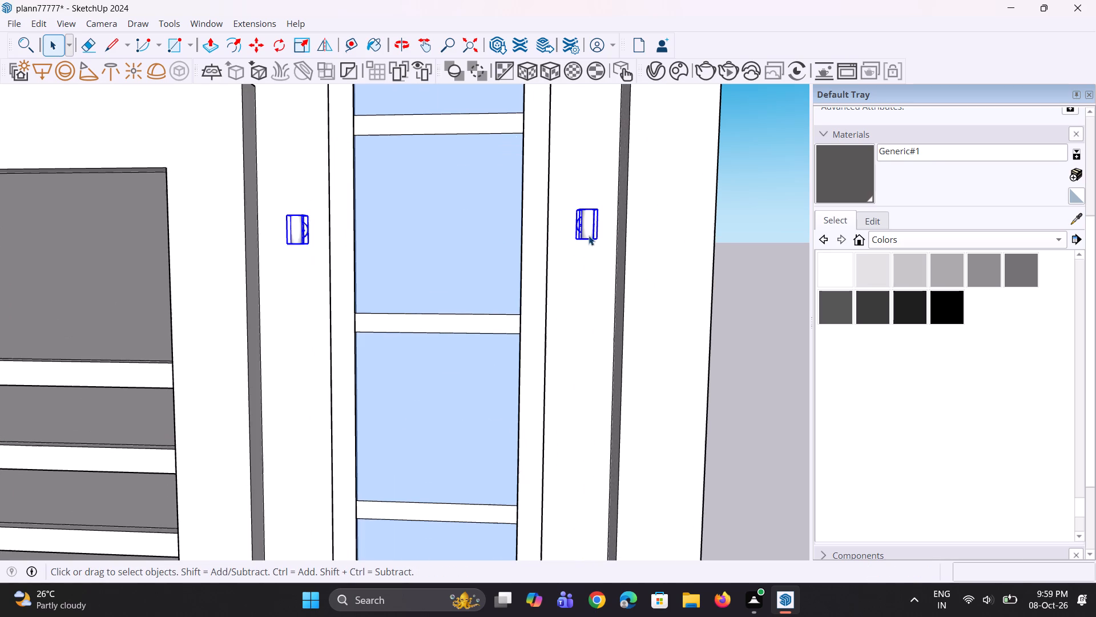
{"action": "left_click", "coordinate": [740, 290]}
Stretch the upper-right wall lamp upward along the blue axis with Scale to make it taller.
{"action": "scroll", "coordinate": [626, 248], "scroll_direction": "up", "scroll_amount": 3}
{"action": "middle_click_drag", "start_coordinate": [573, 235], "coordinate": [587, 251]}
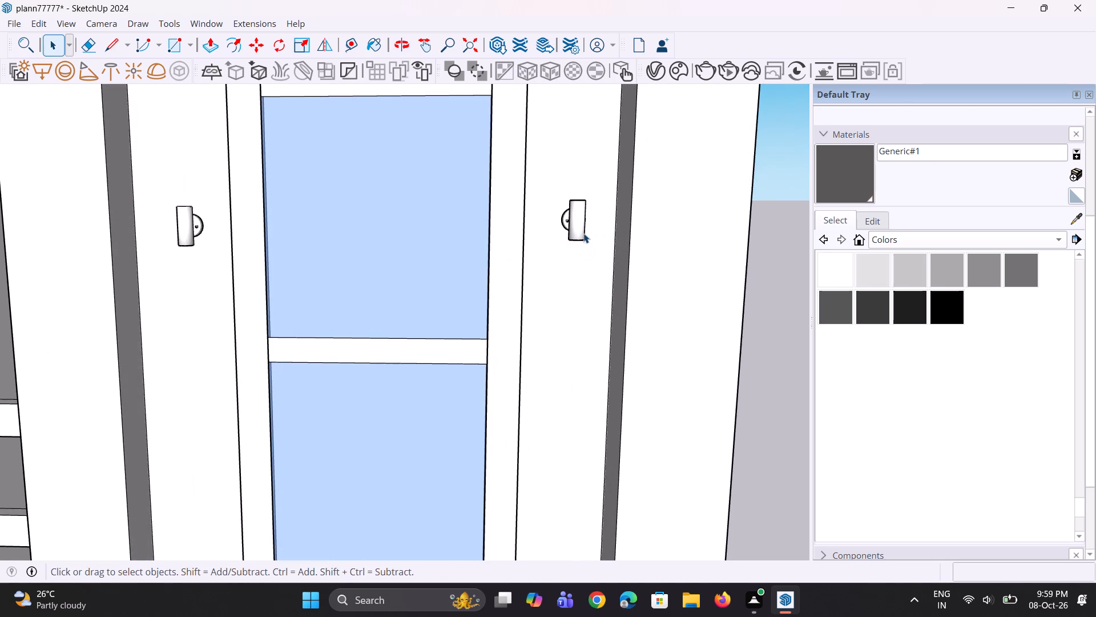
{"action": "left_click", "coordinate": [583, 233]}
{"action": "key", "text": "s"}
{"action": "scroll", "coordinate": [578, 219], "scroll_direction": "up", "scroll_amount": 3}
{"action": "middle_click_drag", "start_coordinate": [575, 211], "coordinate": [577, 312]}
{"action": "scroll", "coordinate": [573, 222], "scroll_direction": "up", "scroll_amount": 1}
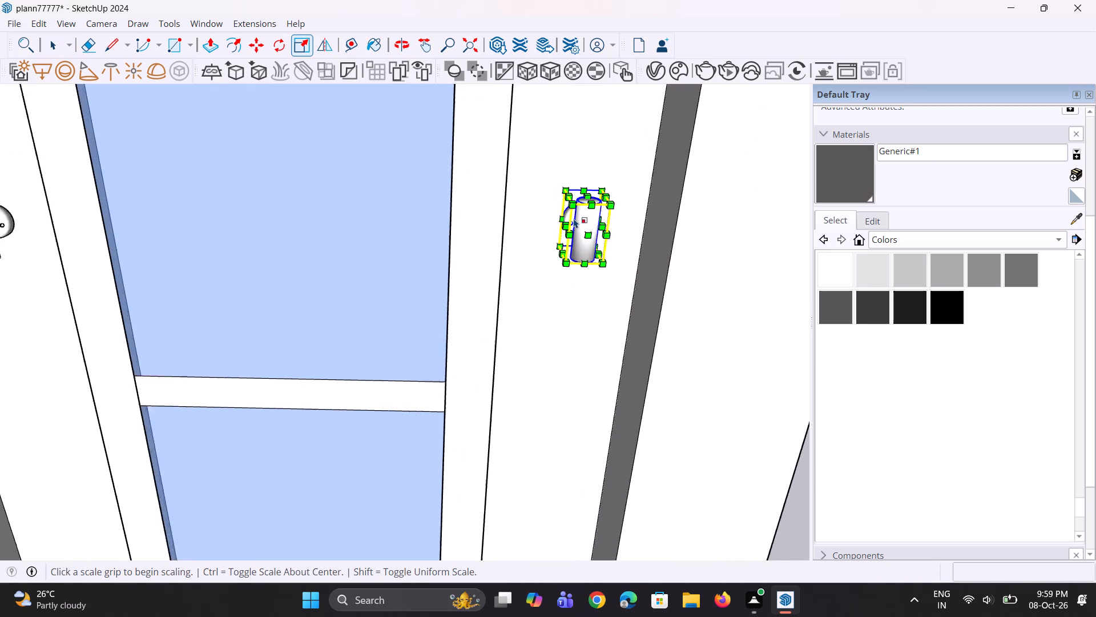
{"action": "scroll", "coordinate": [574, 218], "scroll_direction": "up", "scroll_amount": 1}
{"action": "left_click", "coordinate": [589, 195]}
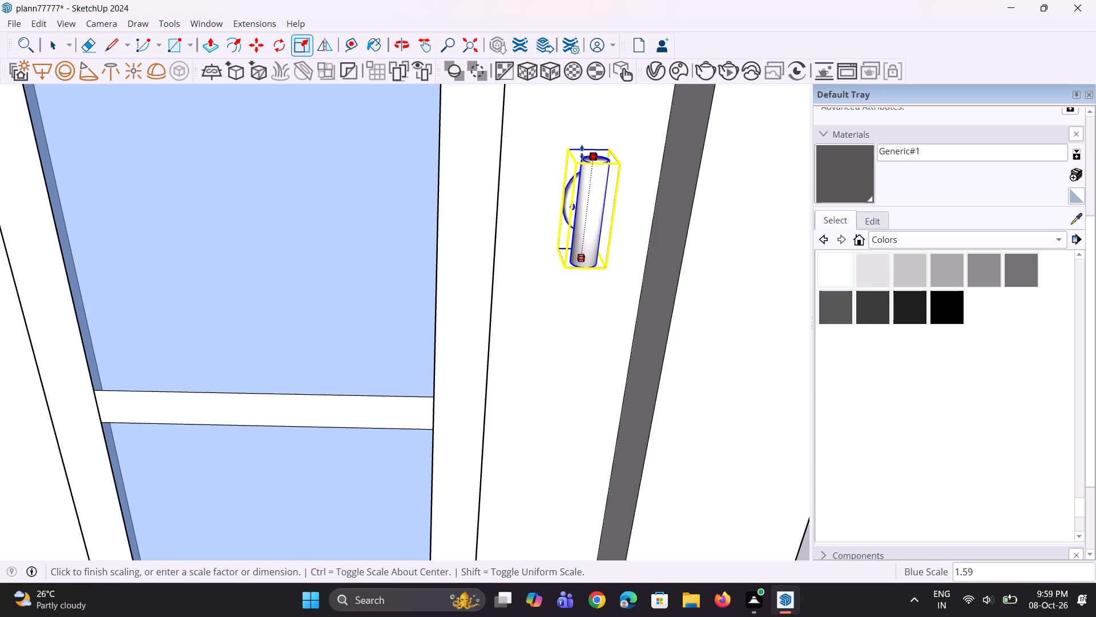
{"action": "left_click", "coordinate": [579, 119]}
Enlarge the upper-right wall lamp uniformly from its upper corner with Scale.
{"action": "scroll", "coordinate": [583, 244], "scroll_direction": "down", "scroll_amount": 4}
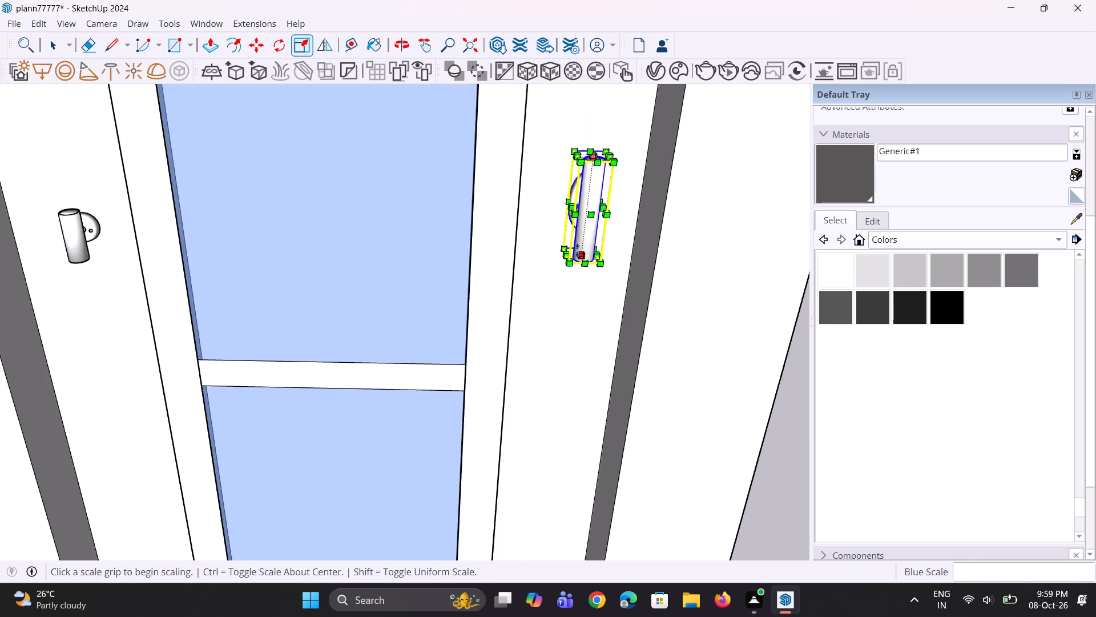
{"action": "scroll", "coordinate": [577, 250], "scroll_direction": "down", "scroll_amount": 3}
{"action": "middle_click_drag", "start_coordinate": [567, 270], "coordinate": [545, 166]}
{"action": "scroll", "coordinate": [533, 238], "scroll_direction": "down", "scroll_amount": 5}
{"action": "middle_click", "coordinate": [524, 257]}
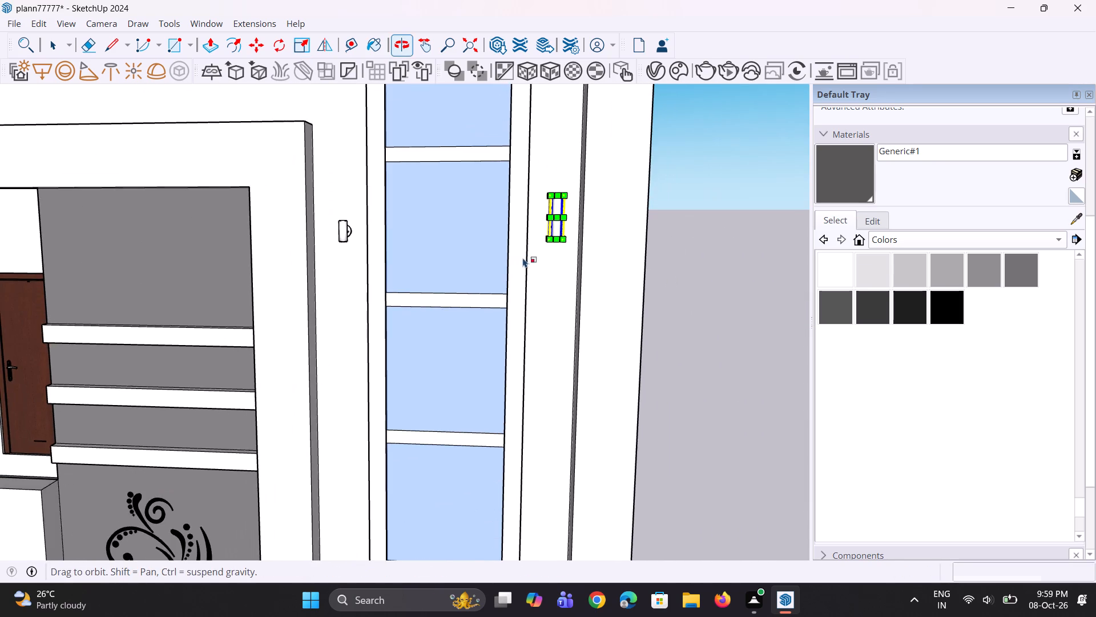
{"action": "scroll", "coordinate": [553, 201], "scroll_direction": "up", "scroll_amount": 6}
{"action": "left_click", "coordinate": [565, 199]}
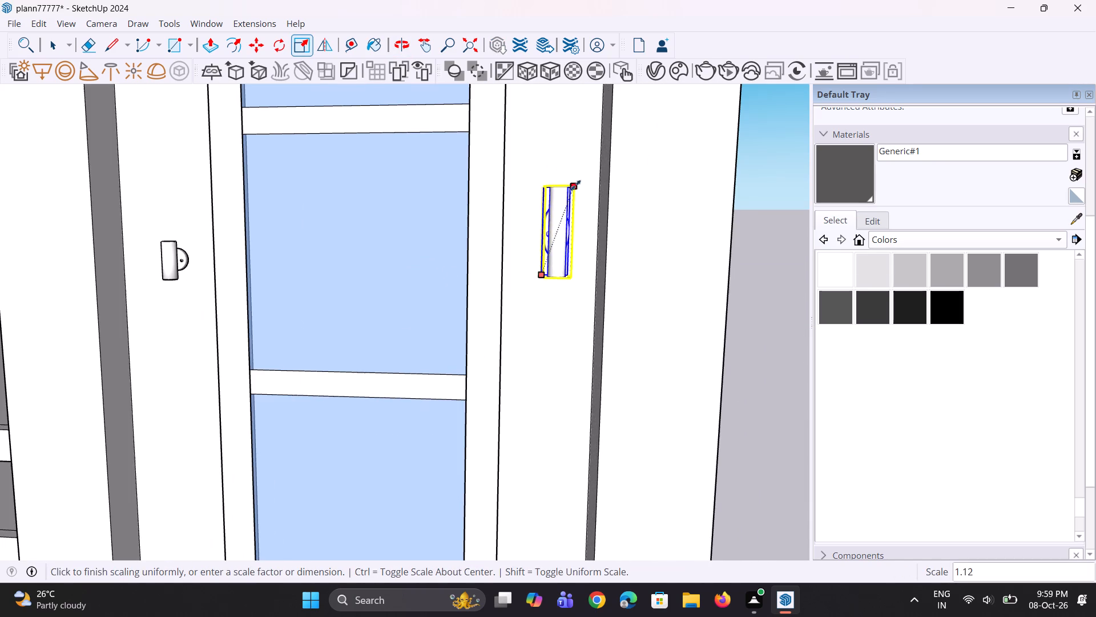
{"action": "left_click", "coordinate": [588, 159]}
Stretch the upper-right wall lamp further upward along the blue axis with Scale.
{"action": "middle_click_drag", "start_coordinate": [548, 267], "coordinate": [563, 306]}
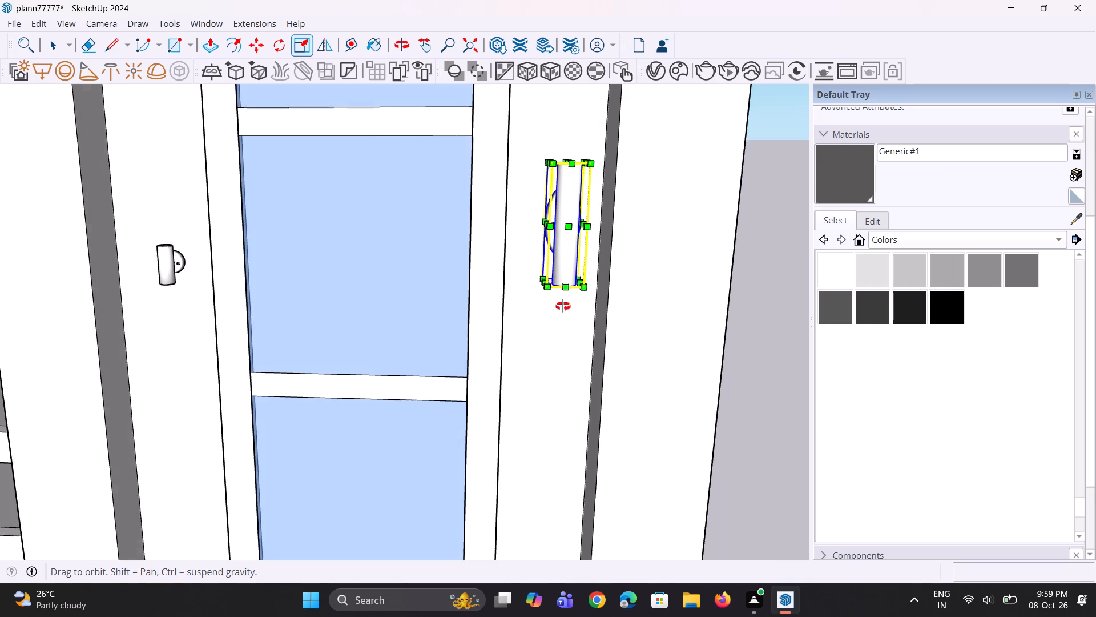
{"action": "middle_click_drag", "start_coordinate": [563, 306], "coordinate": [628, 396]}
{"action": "scroll", "coordinate": [579, 224], "scroll_direction": "up", "scroll_amount": 2}
{"action": "left_click", "coordinate": [583, 177]}
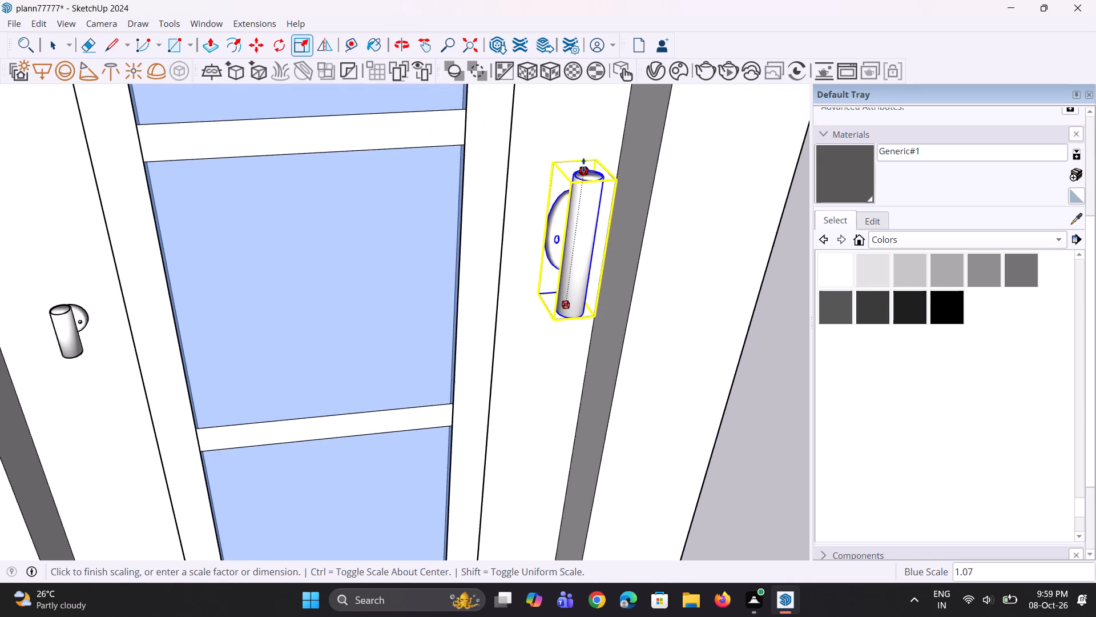
{"action": "left_click", "coordinate": [583, 142]}
Widen the upper-right wall lamp along the red axis with Scale, pulling its window-facing side outward, and deselect it.
{"action": "middle_click_drag", "start_coordinate": [573, 227], "coordinate": [565, 225]}
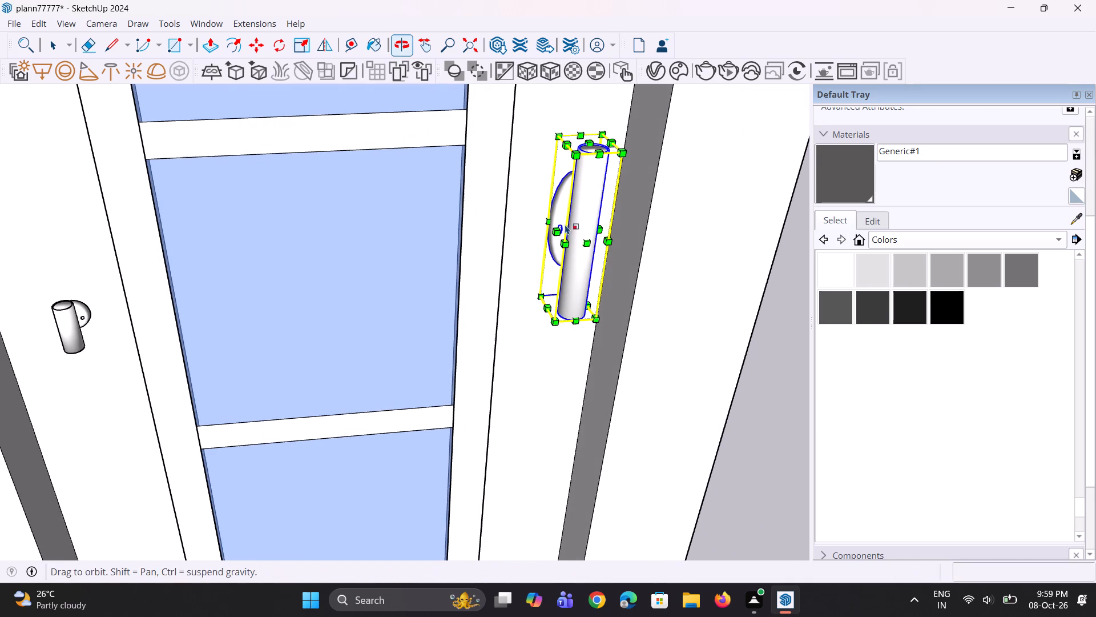
{"action": "left_click", "coordinate": [550, 232]}
{"action": "left_click", "coordinate": [554, 231]}
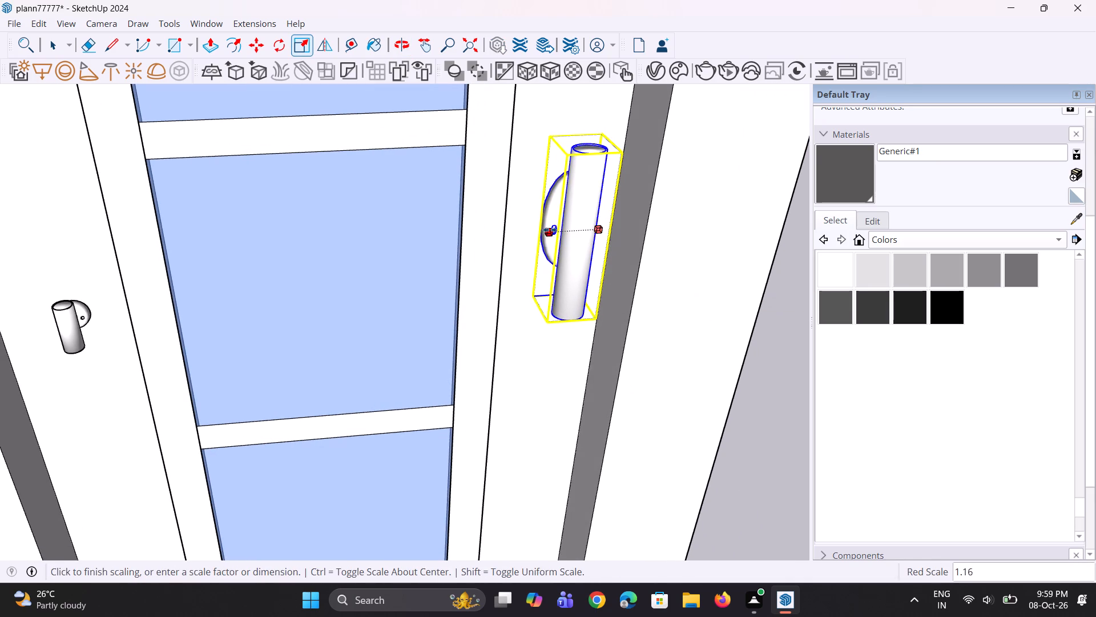
{"action": "left_click", "coordinate": [544, 229]}
{"action": "scroll", "coordinate": [538, 229], "scroll_direction": "down", "scroll_amount": 5}
{"action": "middle_click_drag", "start_coordinate": [570, 270], "coordinate": [508, 221]}
{"action": "key", "text": "space"}
{"action": "key", "text": "space"}
{"action": "left_click", "coordinate": [714, 293]}
Delete the small wall lamp at the upper left of the tall window.
{"action": "scroll", "coordinate": [616, 266], "scroll_direction": "down", "scroll_amount": 4}
{"action": "middle_click_drag", "start_coordinate": [603, 317], "coordinate": [561, 242]}
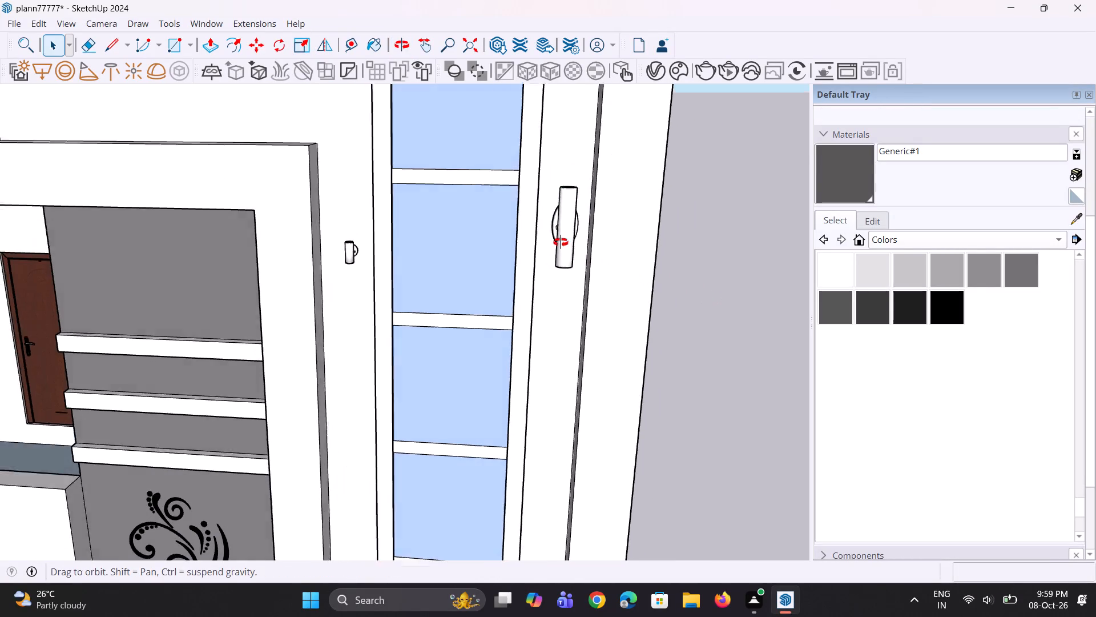
{"action": "middle_click_drag", "start_coordinate": [561, 242], "coordinate": [559, 241]}
{"action": "left_click", "coordinate": [348, 239]}
{"action": "scroll", "coordinate": [361, 215], "scroll_direction": "down", "scroll_amount": 1}
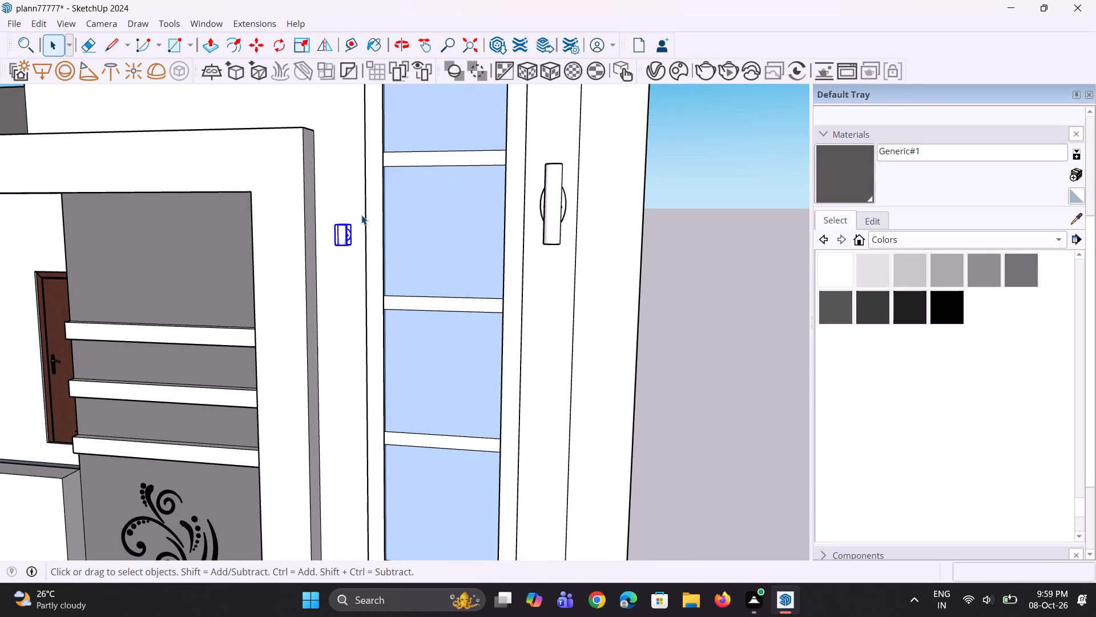
{"action": "scroll", "coordinate": [361, 215], "scroll_direction": "down", "scroll_amount": 2}
{"action": "key", "text": "Delete"}
Copy the enlarged upper-right wall lamp about 5' 6" across to the left side of the tall window.
{"action": "left_click", "coordinate": [506, 213]}
{"action": "scroll", "coordinate": [501, 246], "scroll_direction": "up", "scroll_amount": 2}
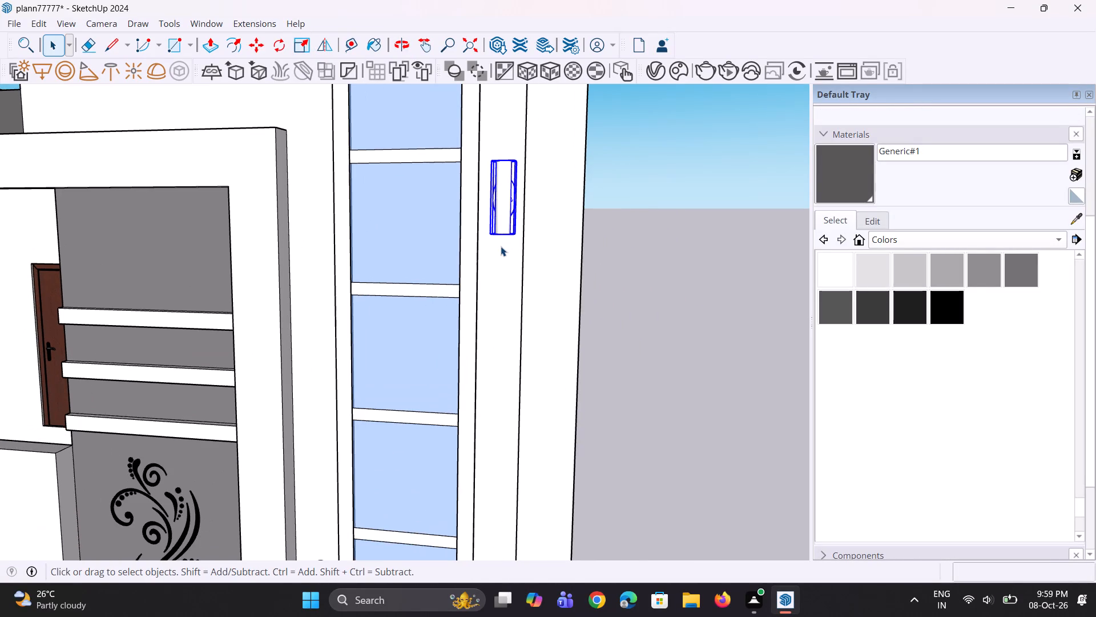
{"action": "key", "text": "m"}
{"action": "left_click", "coordinate": [506, 234]}
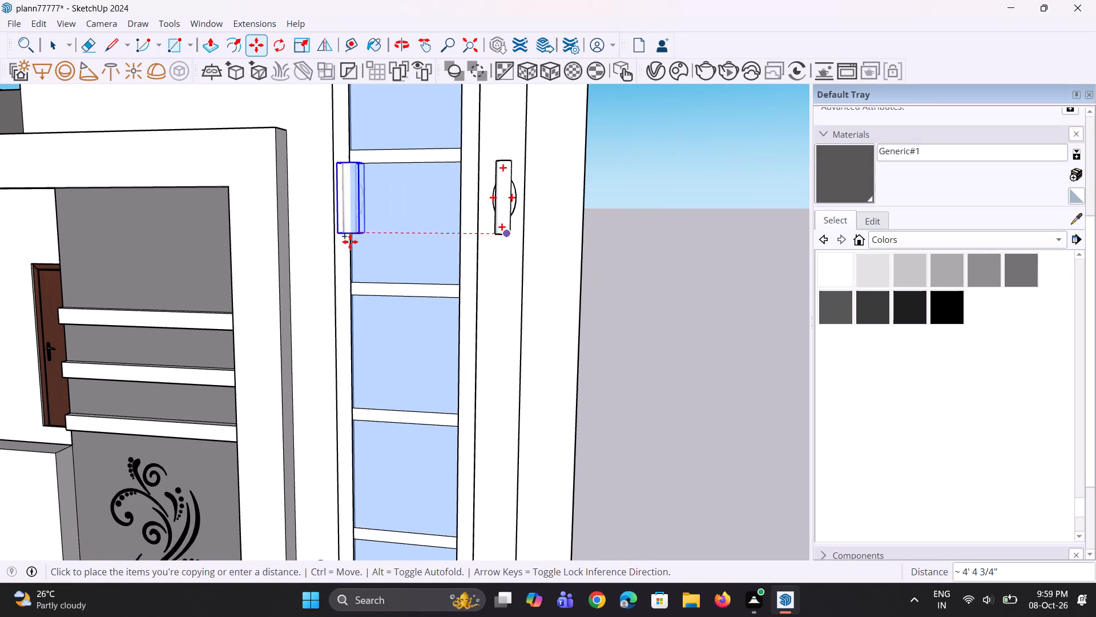
{"action": "left_click", "coordinate": [313, 240]}
{"action": "scroll", "coordinate": [366, 223], "scroll_direction": "down", "scroll_amount": 5}
{"action": "middle_click_drag", "start_coordinate": [439, 231], "coordinate": [439, 232]}
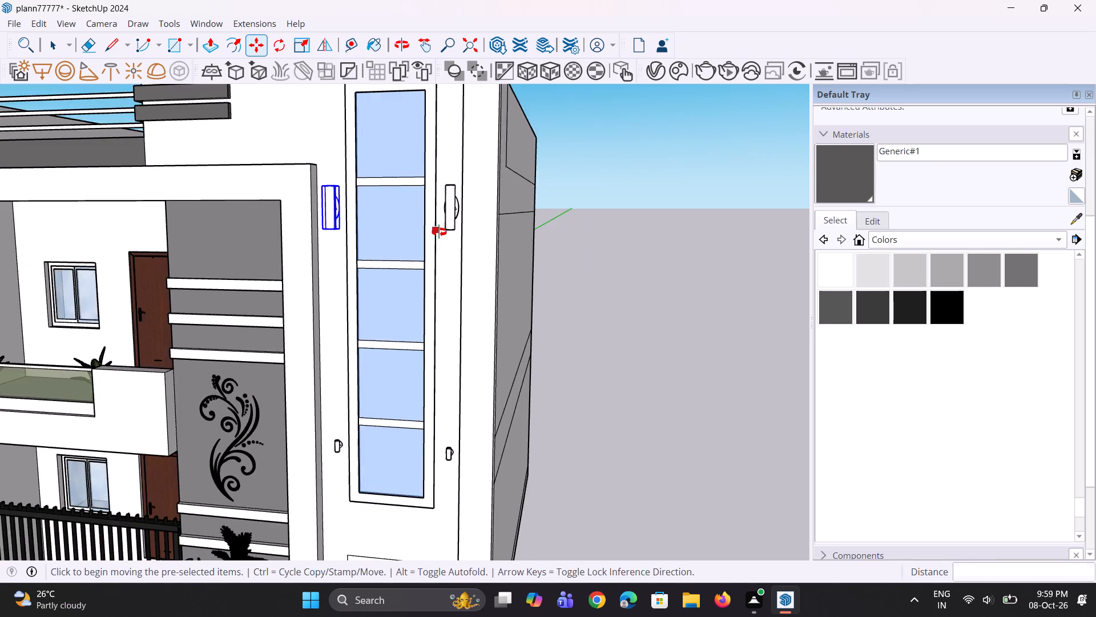
{"action": "middle_click_drag", "start_coordinate": [439, 232], "coordinate": [483, 197]}
Delete the two small wall lamps on either side of the tall window's lowest pane.
{"action": "key", "text": "space"}
{"action": "key", "text": "space"}
{"action": "left_click", "coordinate": [464, 442]}
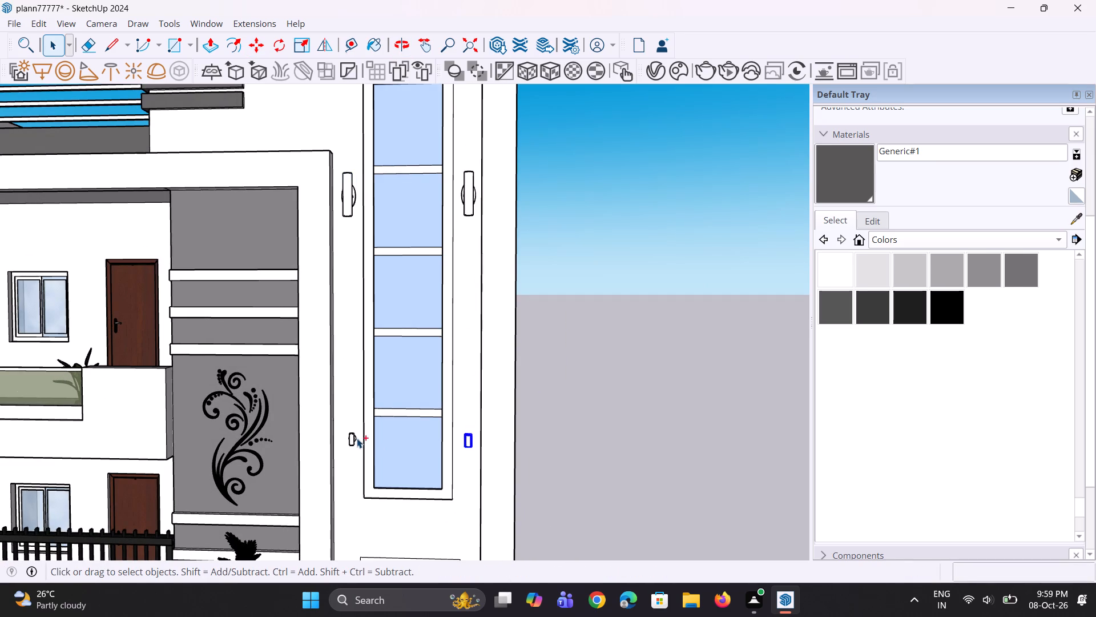
{"action": "left_click", "coordinate": [350, 437], "text": "ctrl"}
{"action": "key", "text": "Delete"}
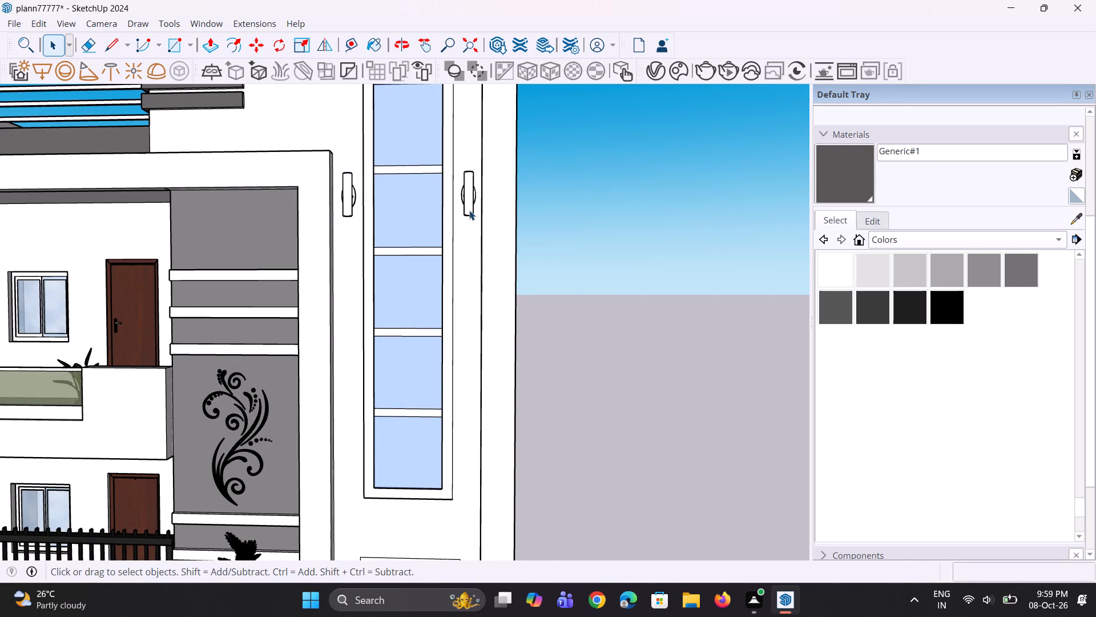
Copy both enlarged upper wall lamps straight down about 10' to flank the tall window's lowest pane.
{"action": "left_click", "coordinate": [469, 210]}
{"action": "left_click", "coordinate": [350, 210], "text": "ctrl"}
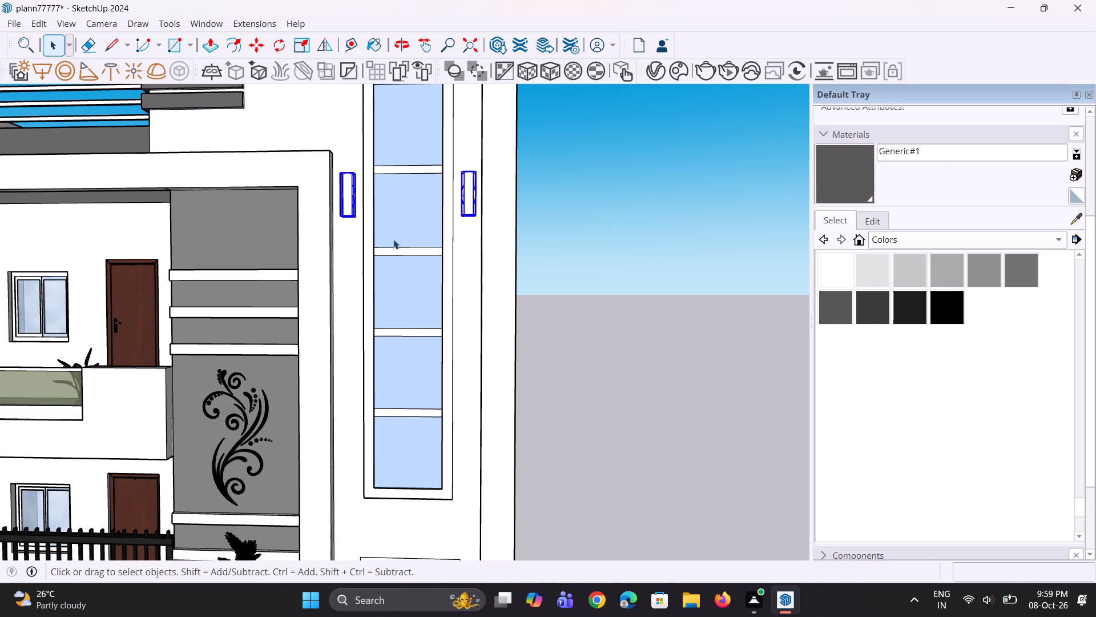
{"action": "key", "text": "m"}
{"action": "left_click", "coordinate": [474, 215]}
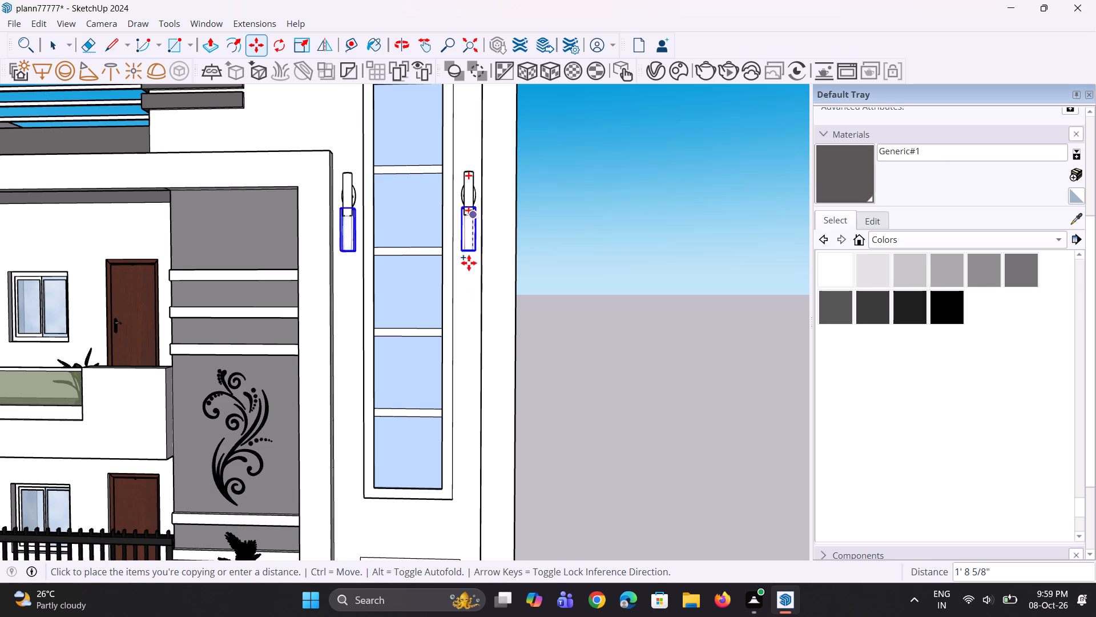
{"action": "left_click", "coordinate": [468, 449]}
{"action": "key", "text": "space"}
{"action": "key", "text": "space"}
{"action": "left_click", "coordinate": [570, 432]}
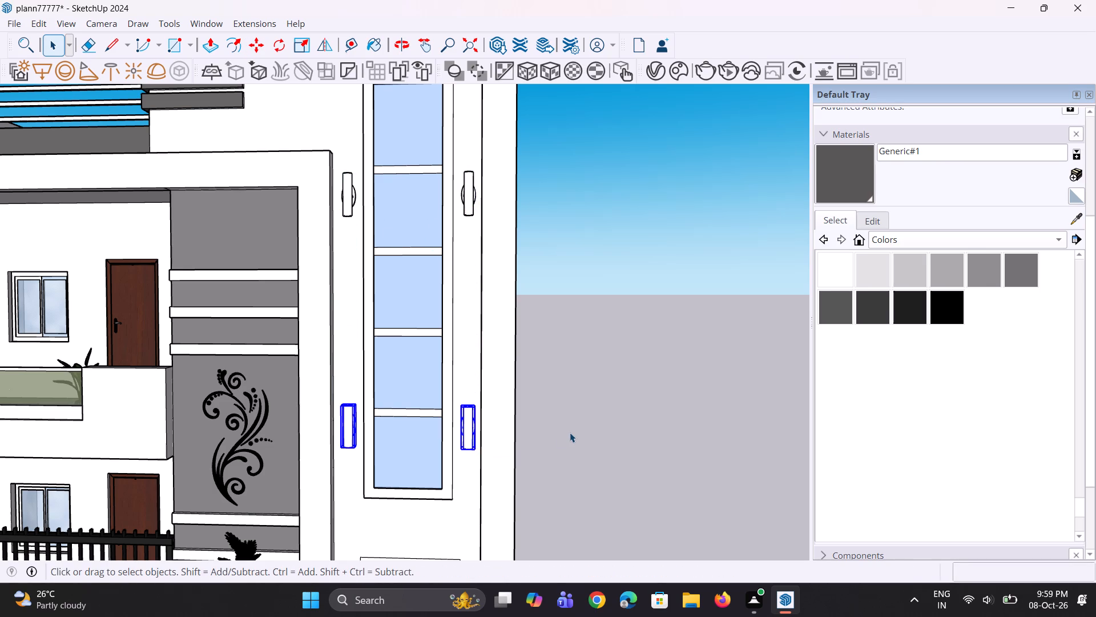
Examine the whole front elevation from several angles and distances, checking the four wall lamps around the tall window.
{"action": "middle_click_drag", "start_coordinate": [424, 456], "coordinate": [446, 467]}
{"action": "scroll", "coordinate": [424, 456], "scroll_direction": "down", "scroll_amount": 1}
{"action": "scroll", "coordinate": [465, 429], "scroll_direction": "down", "scroll_amount": 5}
{"action": "middle_click_drag", "start_coordinate": [465, 429], "coordinate": [467, 413]}
{"action": "scroll", "coordinate": [467, 424], "scroll_direction": "up", "scroll_amount": 1}
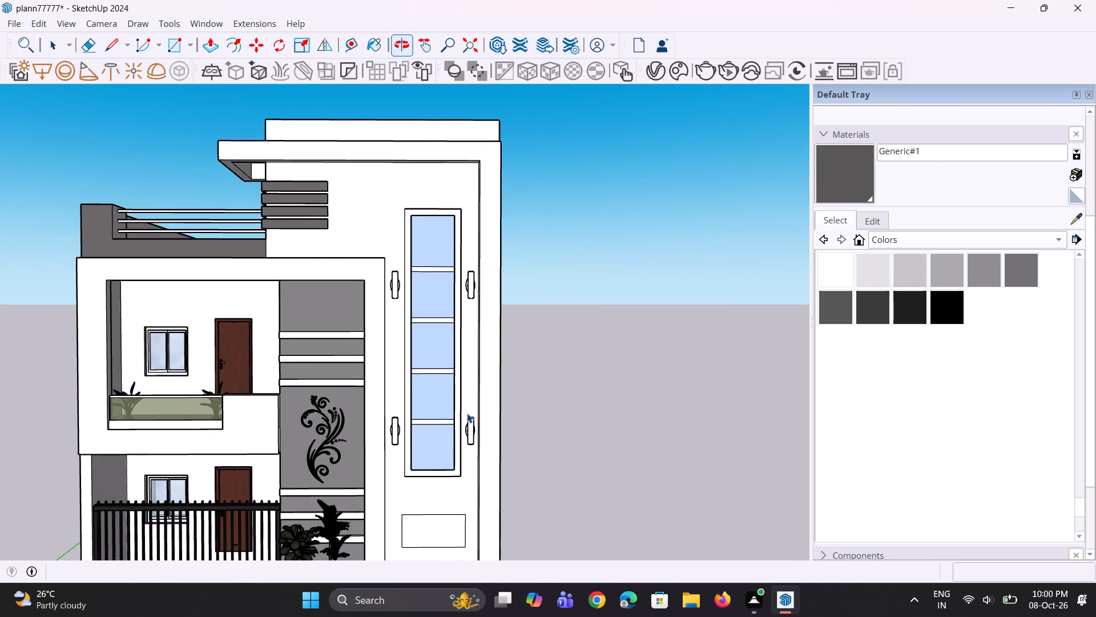
{"action": "scroll", "coordinate": [467, 413], "scroll_direction": "up", "scroll_amount": 2}
{"action": "scroll", "coordinate": [467, 413], "scroll_direction": "down", "scroll_amount": 8}
{"action": "middle_click_drag", "start_coordinate": [462, 438], "coordinate": [458, 464]}
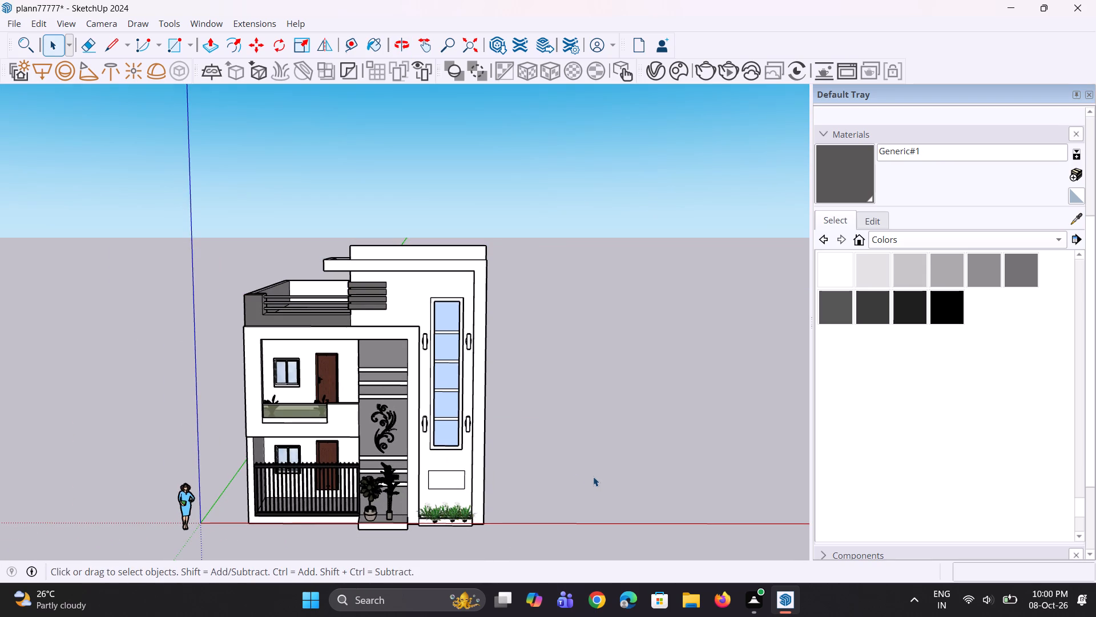
{"action": "scroll", "coordinate": [576, 408], "scroll_direction": "down", "scroll_amount": 3}
{"action": "middle_click_drag", "start_coordinate": [546, 410], "coordinate": [538, 403]}
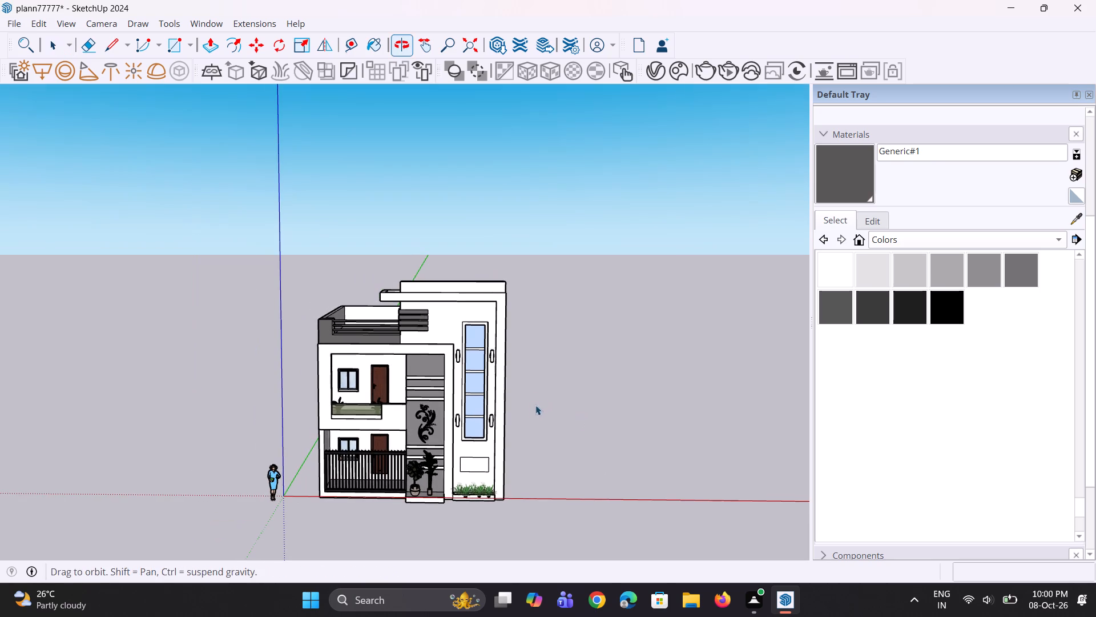
{"action": "key", "text": "t"}
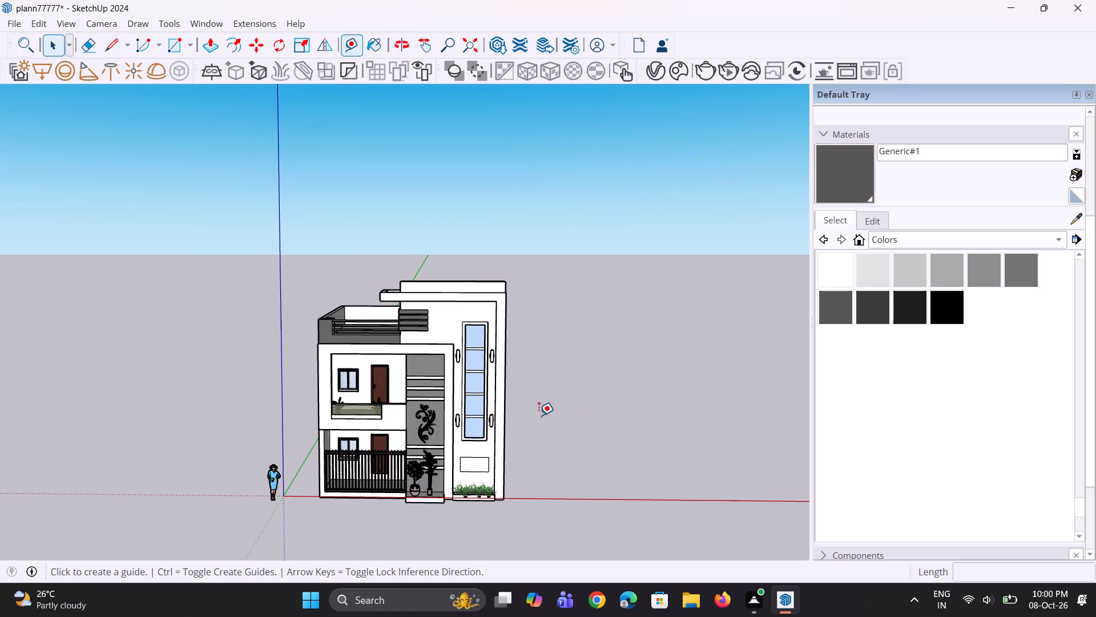
{"action": "key", "text": "Escape"}
{"action": "middle_click_drag", "start_coordinate": [398, 254], "coordinate": [331, 281]}
{"action": "scroll", "coordinate": [393, 257], "scroll_direction": "down", "scroll_amount": 1}
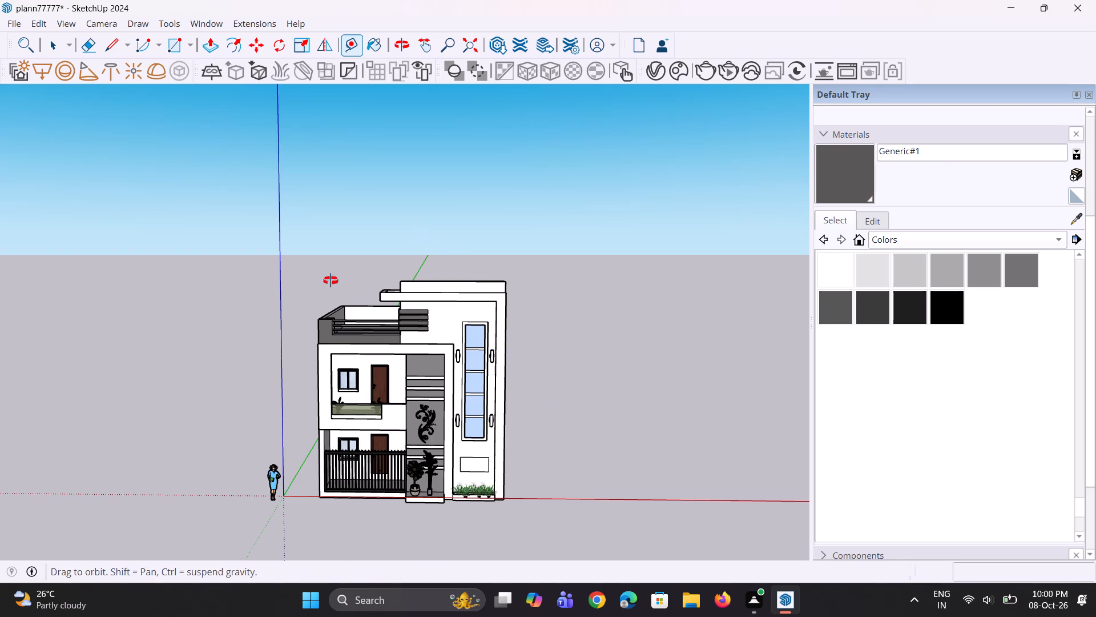
{"action": "middle_click_drag", "start_coordinate": [331, 281], "coordinate": [302, 286]}
{"action": "key", "text": "space"}
{"action": "key", "text": "space"}
{"action": "left_click", "coordinate": [581, 382]}
{"action": "scroll", "coordinate": [582, 382], "scroll_direction": "up", "scroll_amount": 1}
{"action": "middle_click_drag", "start_coordinate": [587, 382], "coordinate": [630, 358]}
{"action": "scroll", "coordinate": [622, 318], "scroll_direction": "down", "scroll_amount": 3}
{"action": "middle_click_drag", "start_coordinate": [576, 333], "coordinate": [596, 323]}
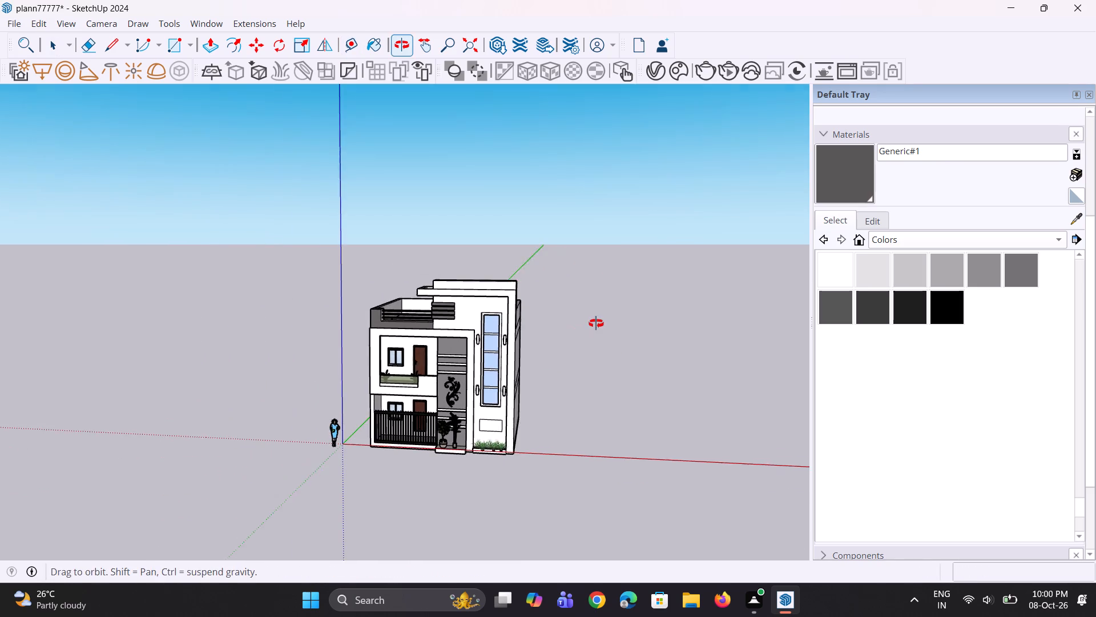
{"action": "middle_click_drag", "start_coordinate": [596, 323], "coordinate": [599, 322]}
{"action": "scroll", "coordinate": [599, 322], "scroll_direction": "down", "scroll_amount": 3}
{"action": "middle_click_drag", "start_coordinate": [599, 322], "coordinate": [599, 300]}
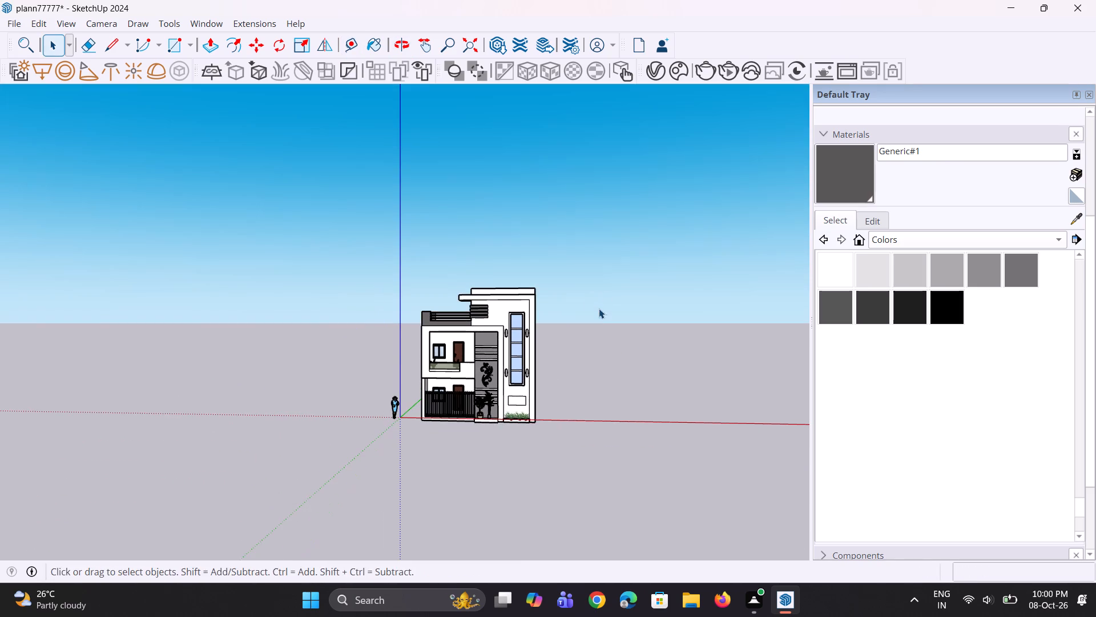
{"action": "middle_click_drag", "start_coordinate": [597, 330], "coordinate": [597, 357]}
{"action": "scroll", "coordinate": [597, 330], "scroll_direction": "up", "scroll_amount": 1}
{"action": "scroll", "coordinate": [518, 372], "scroll_direction": "up", "scroll_amount": 4}
{"action": "middle_click_drag", "start_coordinate": [515, 388], "coordinate": [521, 375]}
{"action": "scroll", "coordinate": [497, 426], "scroll_direction": "up", "scroll_amount": 5}
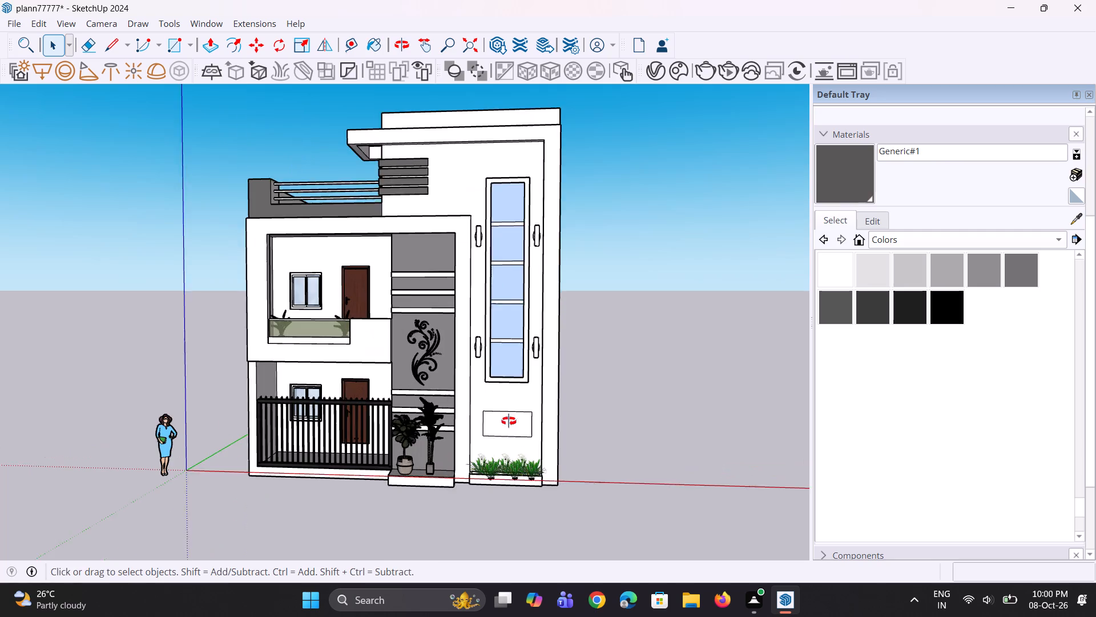
{"action": "middle_click_drag", "start_coordinate": [507, 423], "coordinate": [518, 407]}
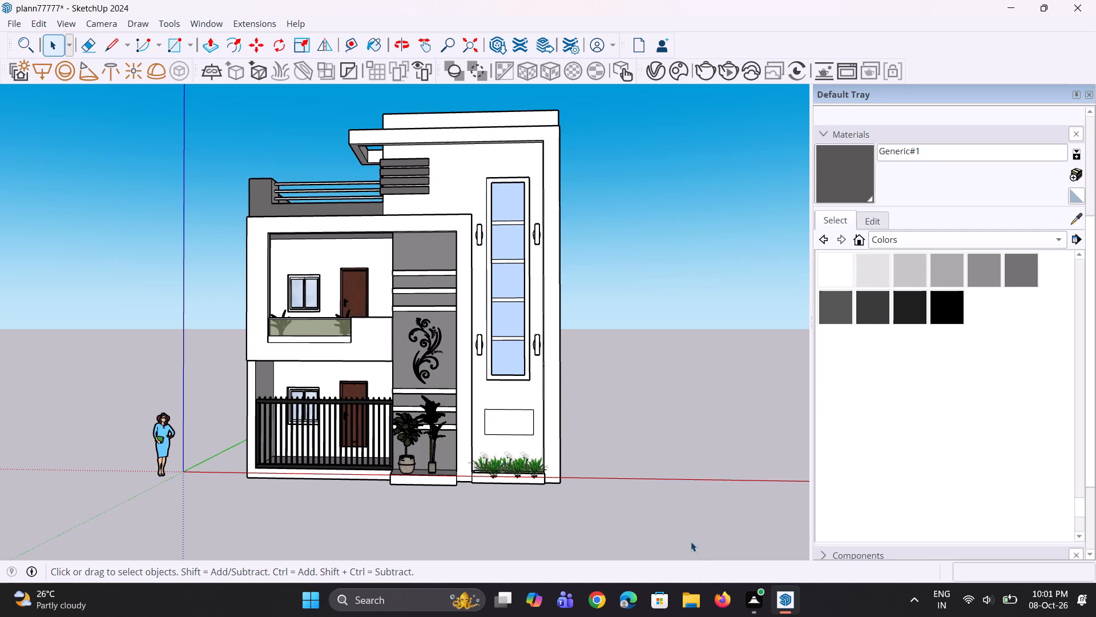
{"action": "scroll", "coordinate": [630, 510], "scroll_direction": "down", "scroll_amount": 3}
{"action": "middle_click_drag", "start_coordinate": [630, 510], "coordinate": [630, 526]}
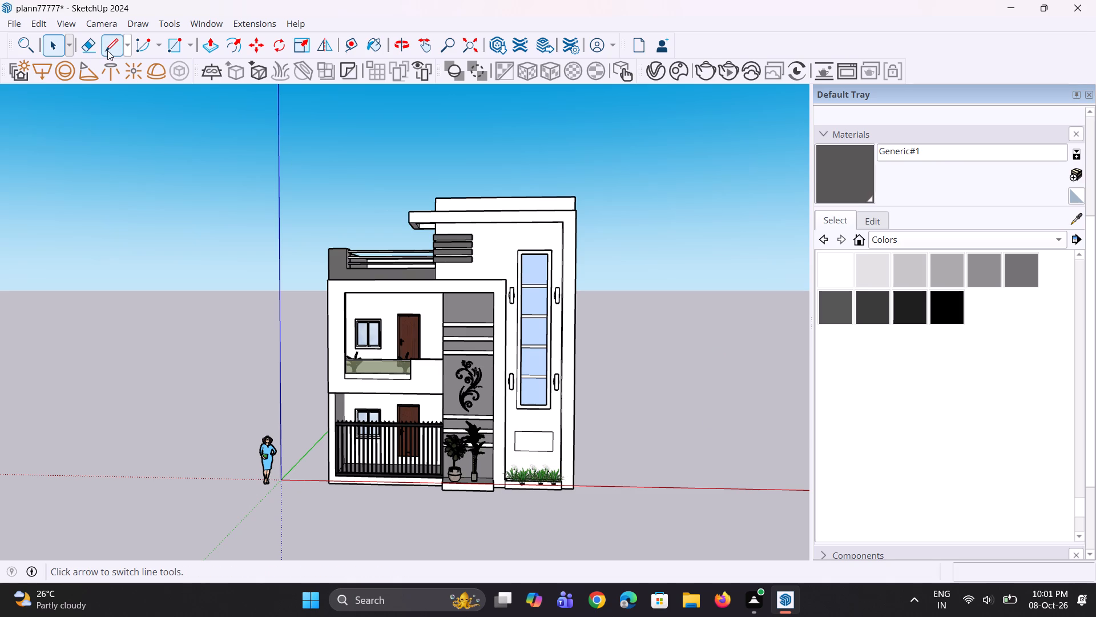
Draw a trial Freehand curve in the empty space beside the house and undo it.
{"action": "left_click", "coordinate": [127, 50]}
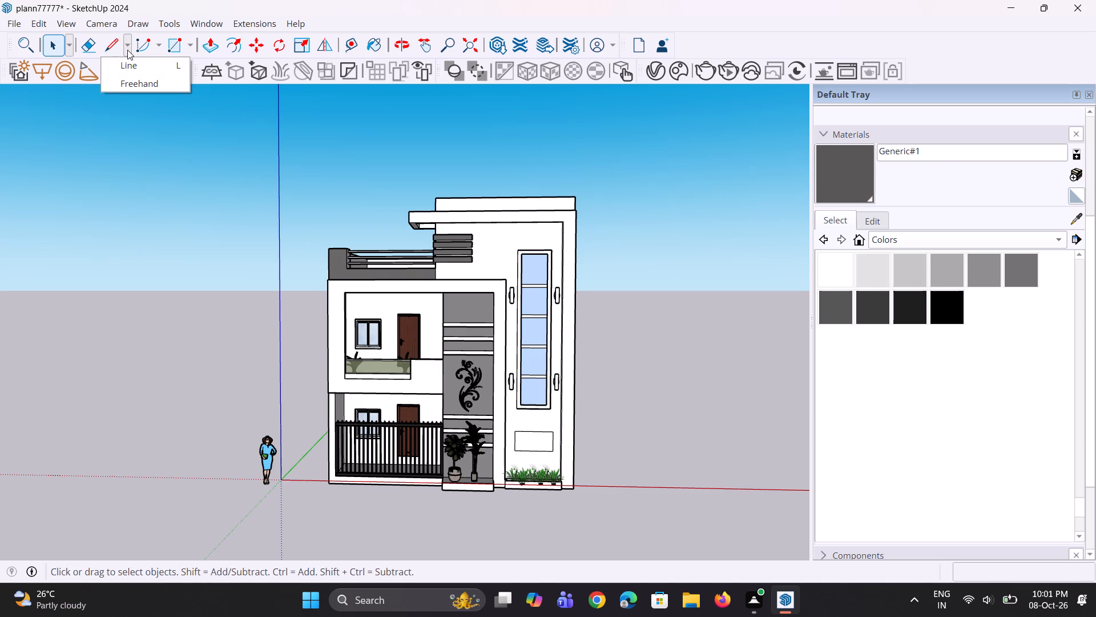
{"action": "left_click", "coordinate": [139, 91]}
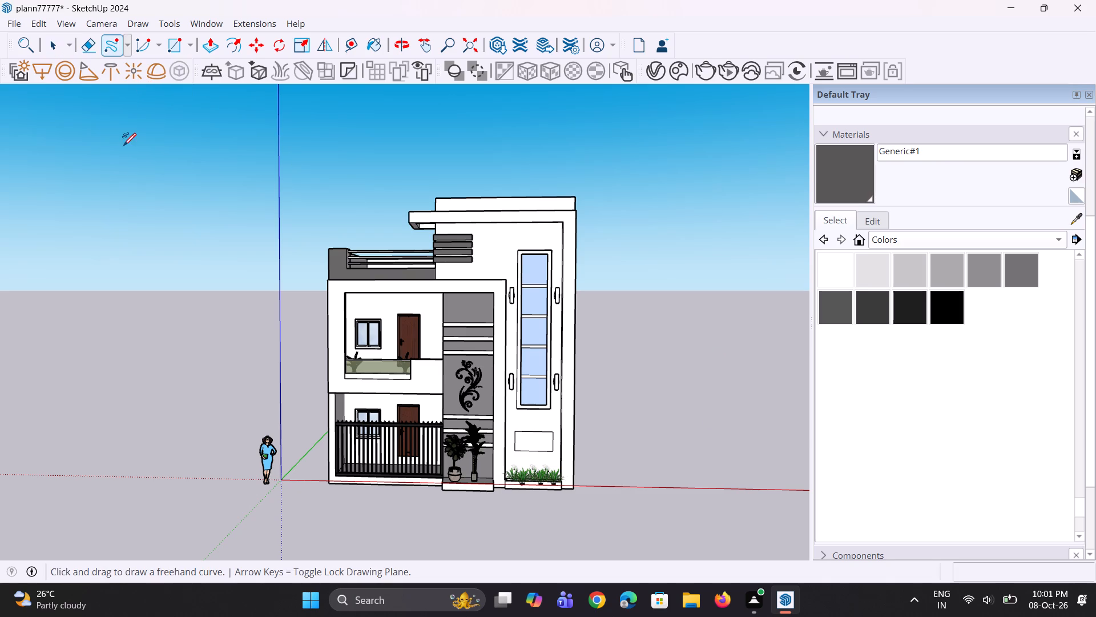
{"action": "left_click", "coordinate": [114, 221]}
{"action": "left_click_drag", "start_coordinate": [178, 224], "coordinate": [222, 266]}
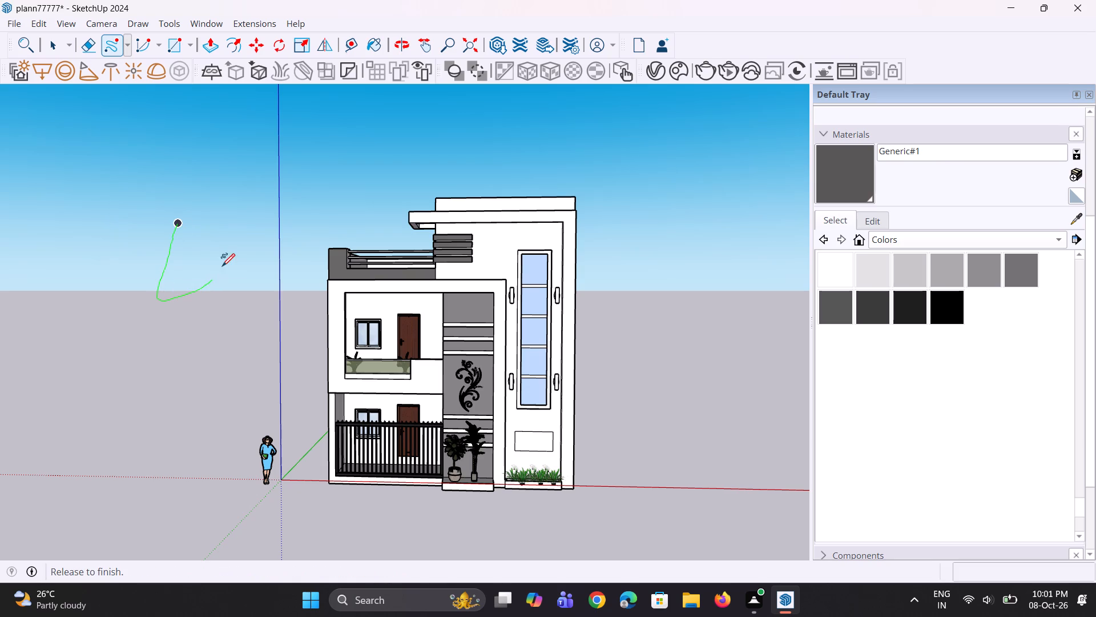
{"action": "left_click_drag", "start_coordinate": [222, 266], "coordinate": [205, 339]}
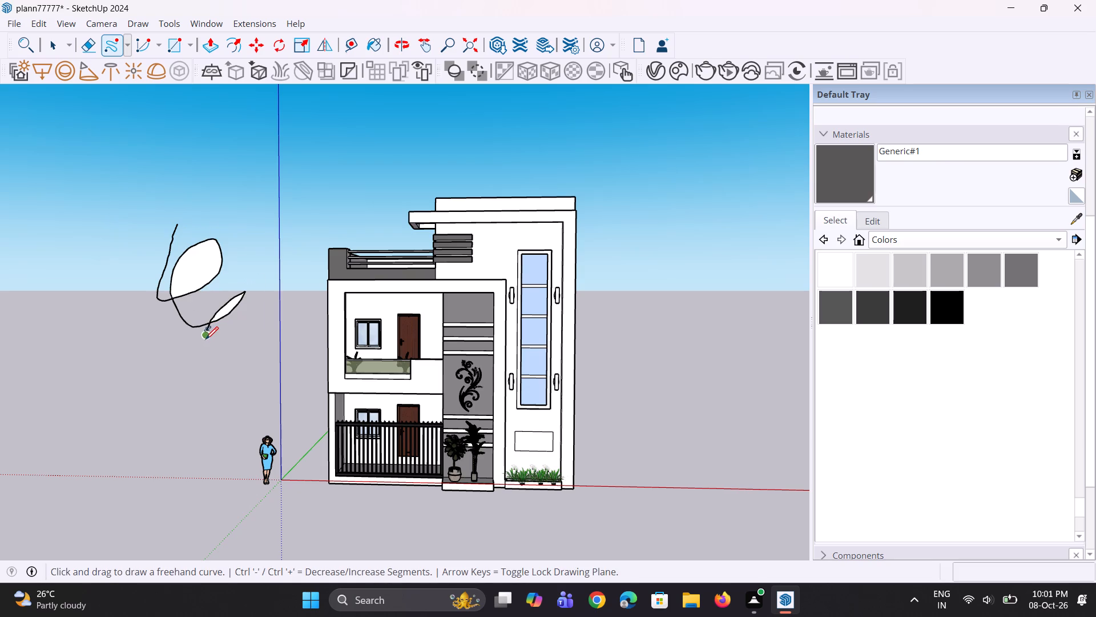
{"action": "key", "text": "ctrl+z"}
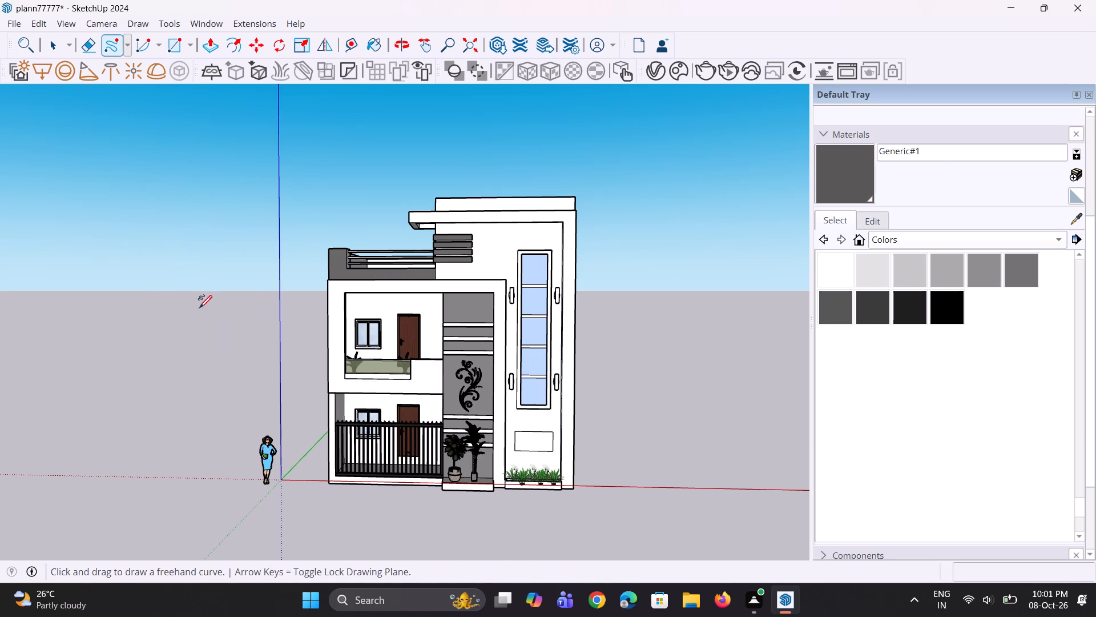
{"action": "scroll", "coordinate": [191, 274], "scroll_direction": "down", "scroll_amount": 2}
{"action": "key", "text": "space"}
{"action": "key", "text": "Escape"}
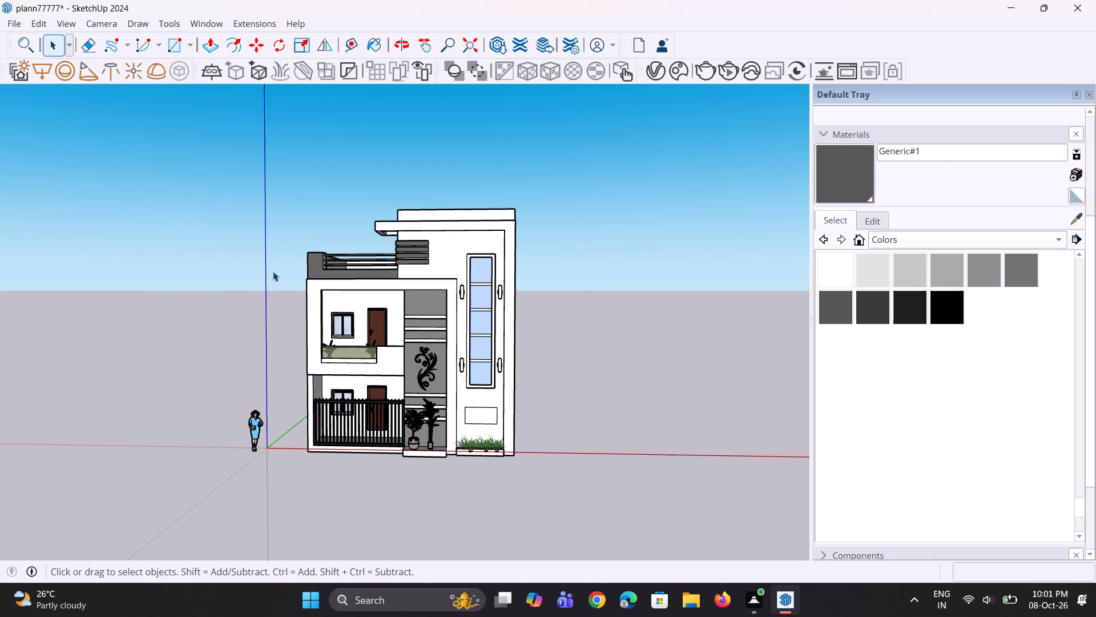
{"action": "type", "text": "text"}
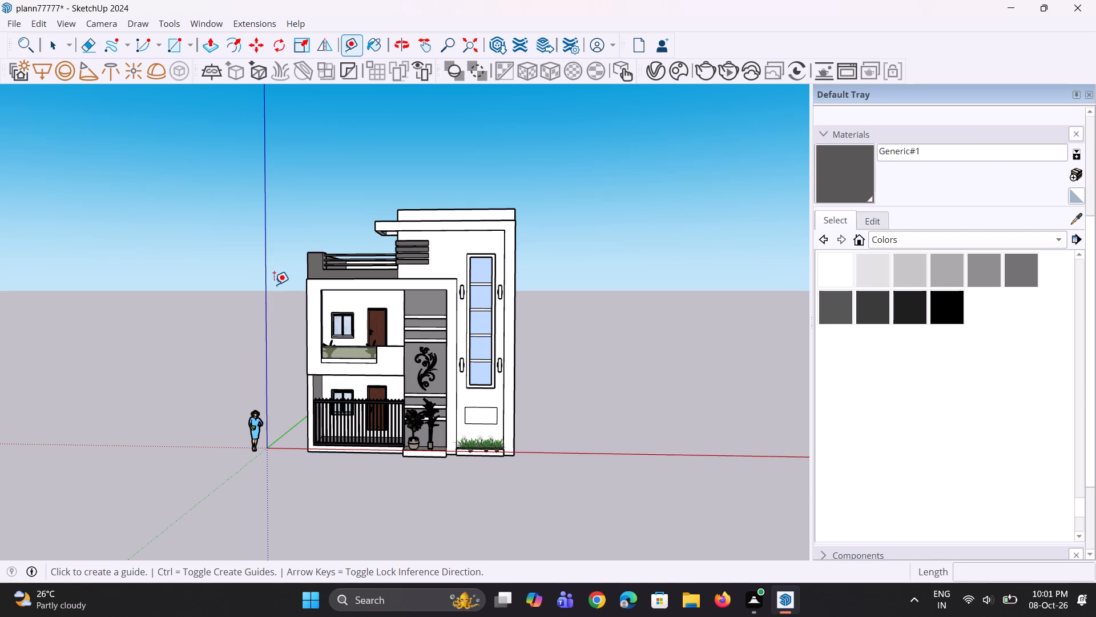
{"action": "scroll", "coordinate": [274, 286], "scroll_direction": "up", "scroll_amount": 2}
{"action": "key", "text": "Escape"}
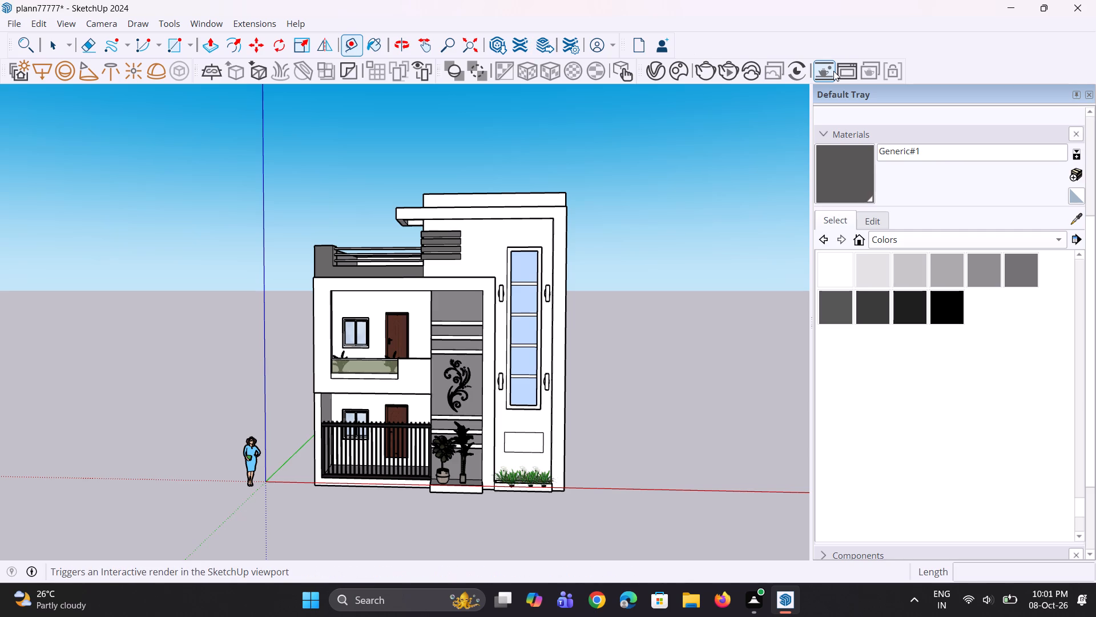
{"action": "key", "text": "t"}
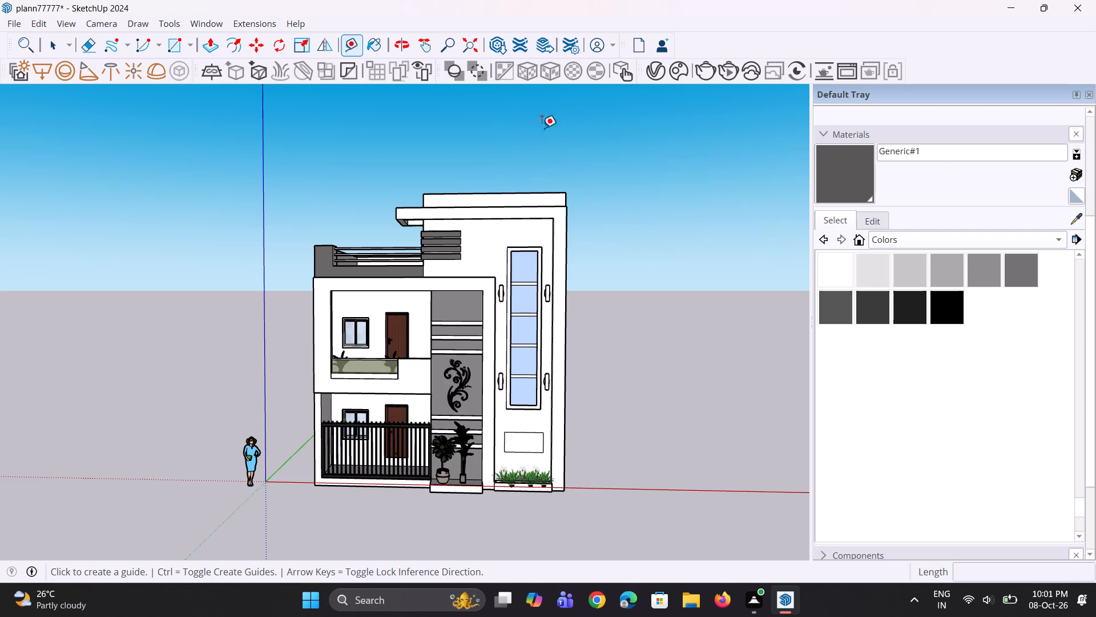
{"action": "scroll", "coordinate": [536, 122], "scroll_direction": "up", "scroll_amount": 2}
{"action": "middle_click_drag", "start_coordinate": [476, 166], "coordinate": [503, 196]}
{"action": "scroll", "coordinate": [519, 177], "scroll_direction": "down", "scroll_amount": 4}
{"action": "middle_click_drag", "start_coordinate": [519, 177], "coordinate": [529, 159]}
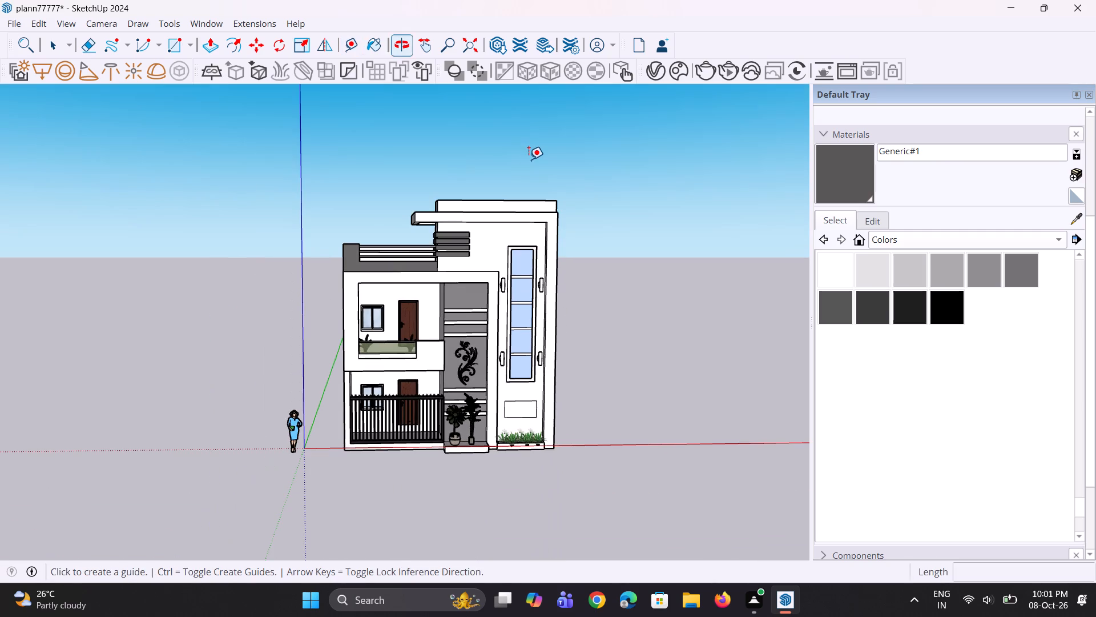
Add a text label reading HOME with a leader on the blank rectangular panel below the tall tower window.
{"action": "key", "text": "Escape"}
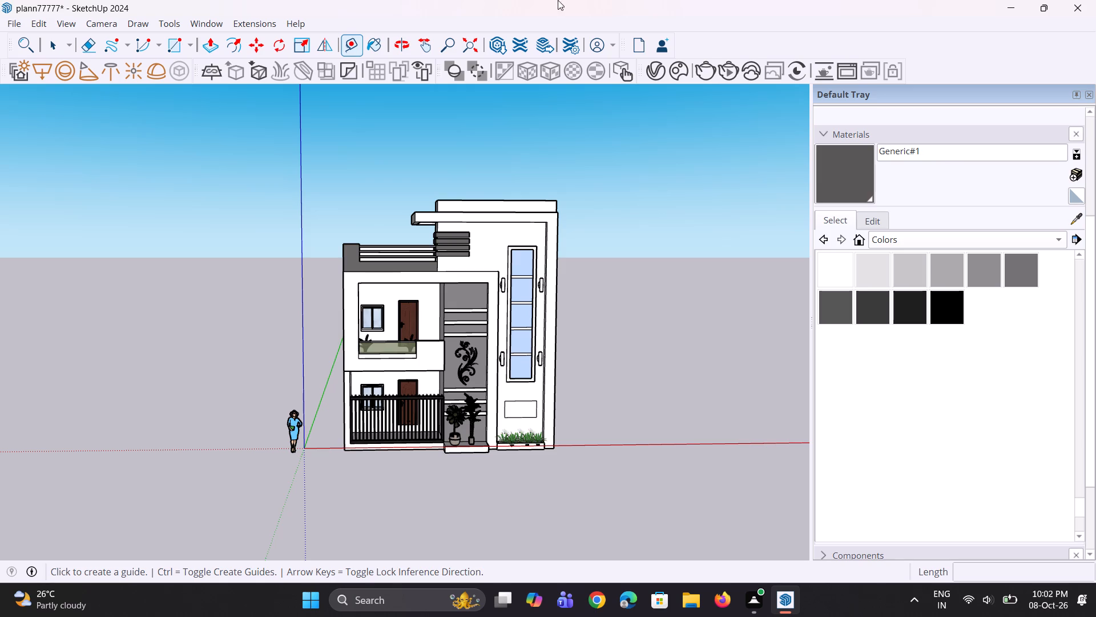
{"action": "left_click", "coordinate": [173, 29]}
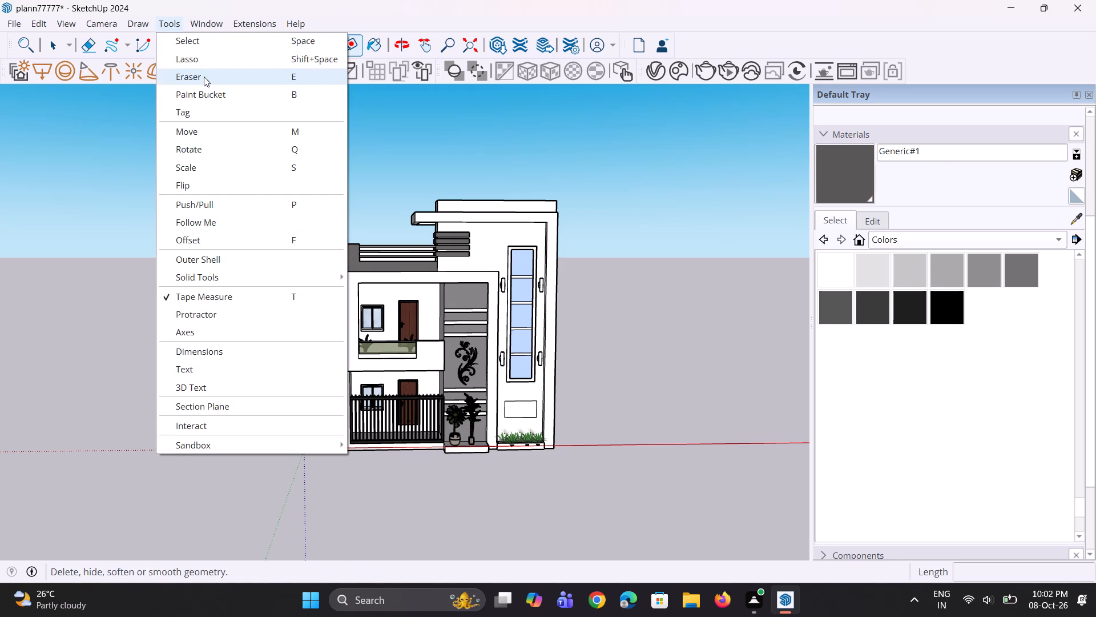
{"action": "left_click", "coordinate": [202, 367]}
{"action": "scroll", "coordinate": [471, 560], "scroll_direction": "up", "scroll_amount": 3}
{"action": "scroll", "coordinate": [494, 408], "scroll_direction": "up", "scroll_amount": 2}
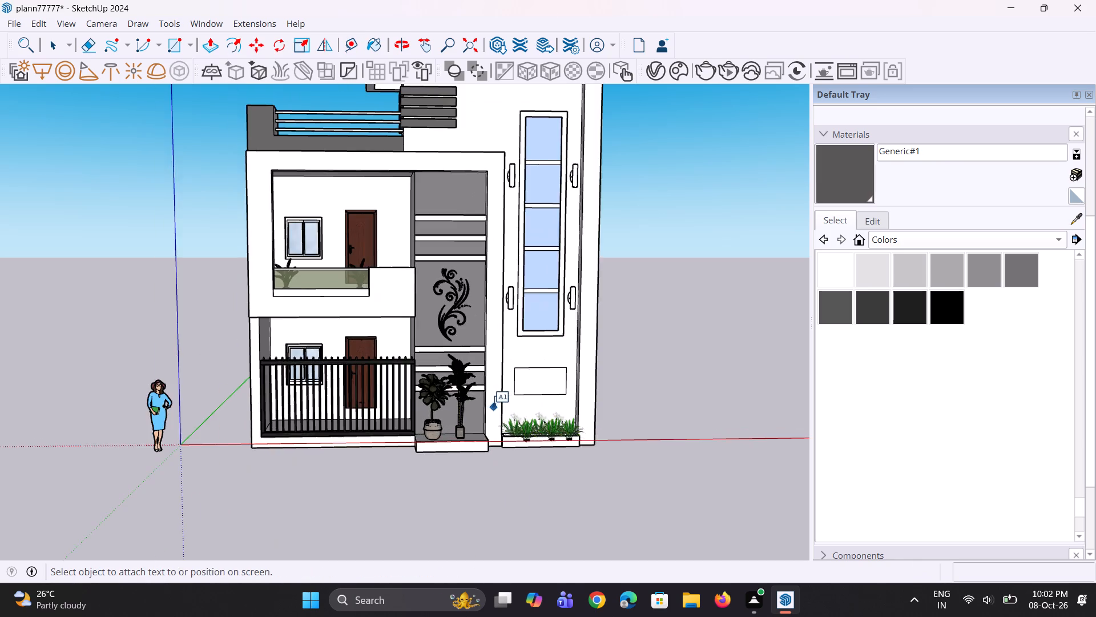
{"action": "scroll", "coordinate": [494, 407], "scroll_direction": "up", "scroll_amount": 8}
{"action": "left_click", "coordinate": [534, 366]}
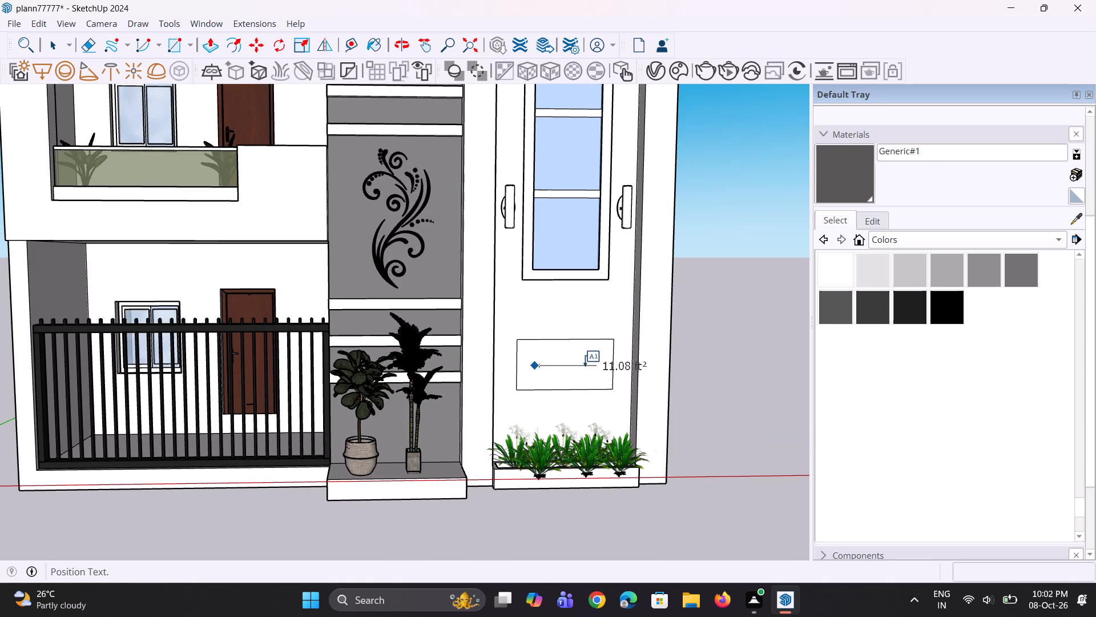
{"action": "left_click", "coordinate": [585, 366]}
{"action": "scroll", "coordinate": [607, 391], "scroll_direction": "up", "scroll_amount": 2}
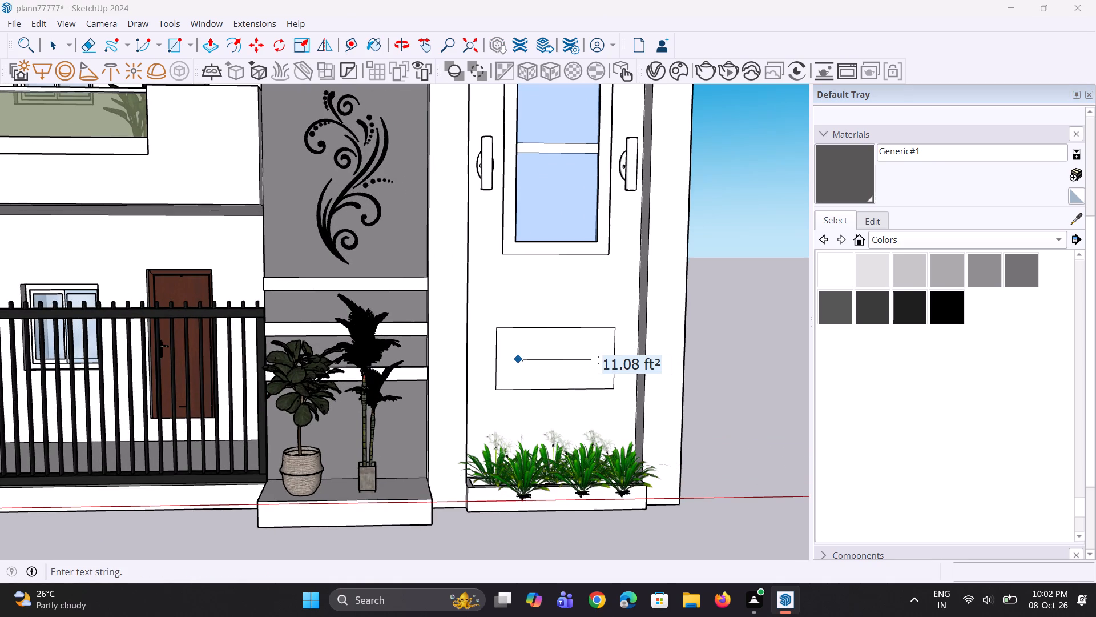
{"action": "key", "text": "BackSpace"}
{"action": "key", "text": "BackSpace"}
{"action": "key", "text": "BackSpace"}
{"action": "key", "text": "BackSpace"}
{"action": "key", "text": "BackSpace"}
{"action": "key", "text": "BackSpace"}
{"action": "key", "text": "BackSpace"}
{"action": "key", "text": "BackSpace"}
{"action": "key", "text": "BackSpace"}
{"action": "key", "text": "BackSpace"}
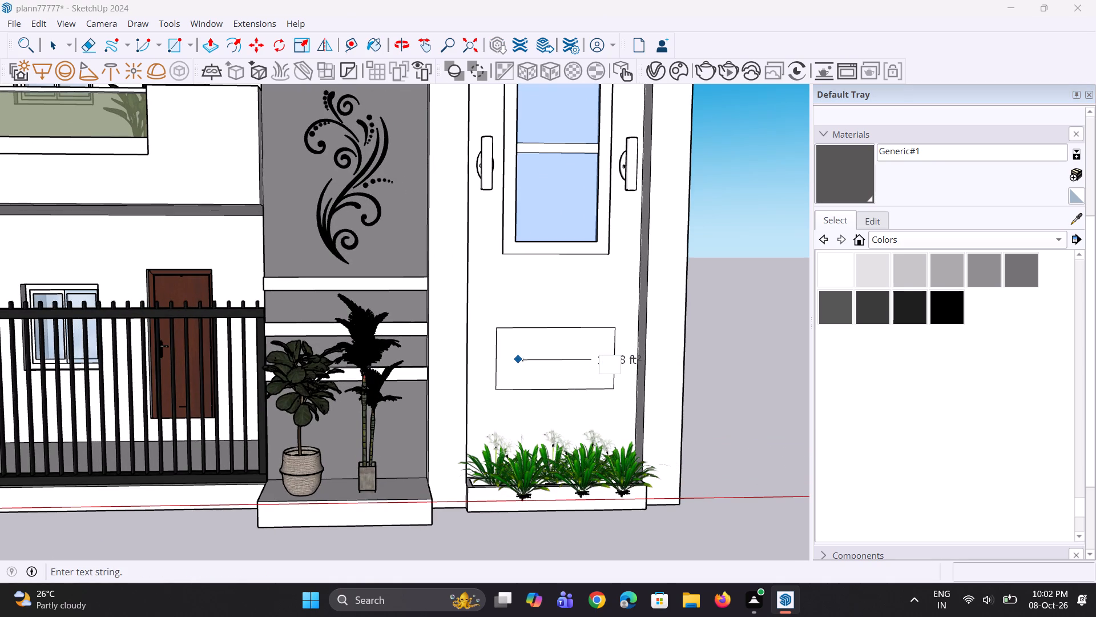
{"action": "key", "text": "h"}
{"action": "key", "text": "BackSpace"}
{"action": "type", "text": "HOME"}
{"action": "key", "text": "Return"}
{"action": "left_click", "coordinate": [708, 411]}
Reposition the HOME label so the text and its leader sit inside the rectangular panel.
{"action": "scroll", "coordinate": [630, 406], "scroll_direction": "up", "scroll_amount": 3}
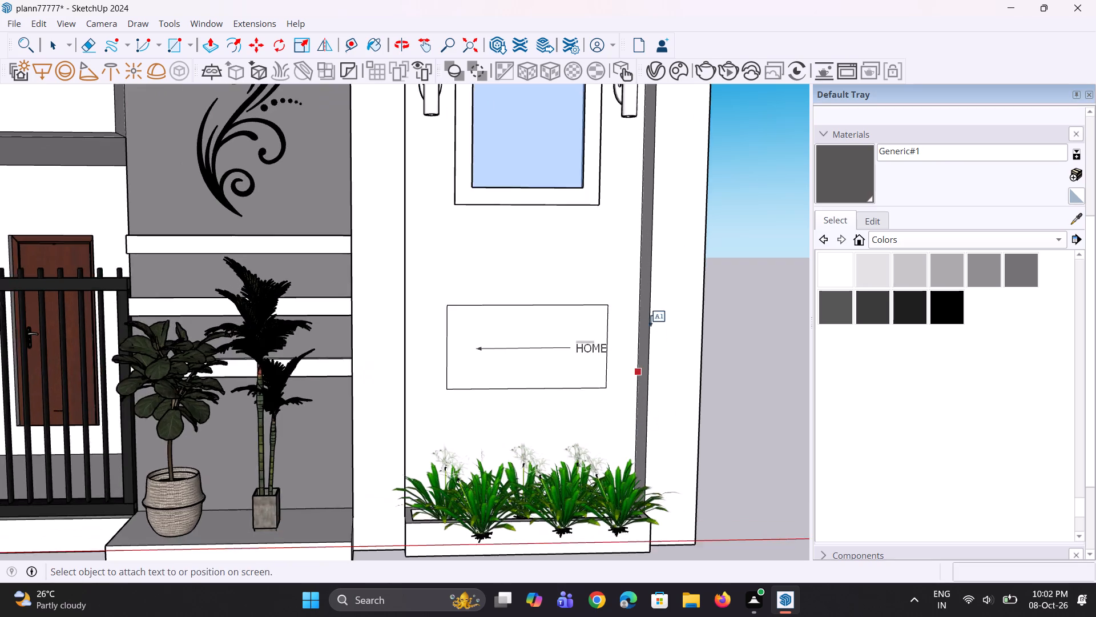
{"action": "scroll", "coordinate": [651, 326], "scroll_direction": "up", "scroll_amount": 3}
{"action": "left_click", "coordinate": [549, 359]}
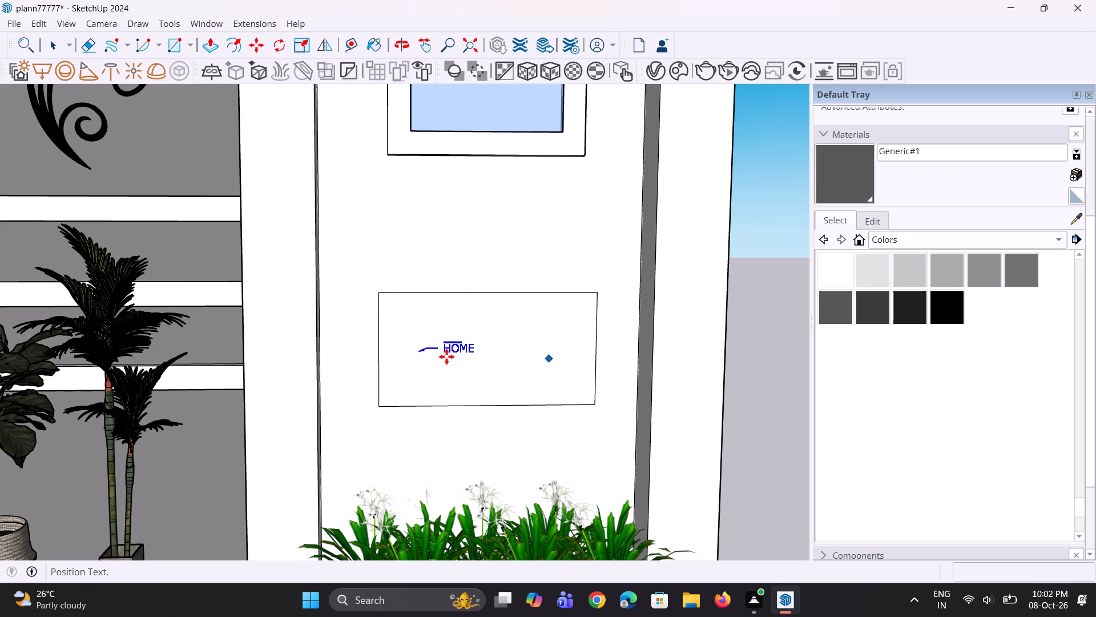
{"action": "left_click", "coordinate": [447, 360]}
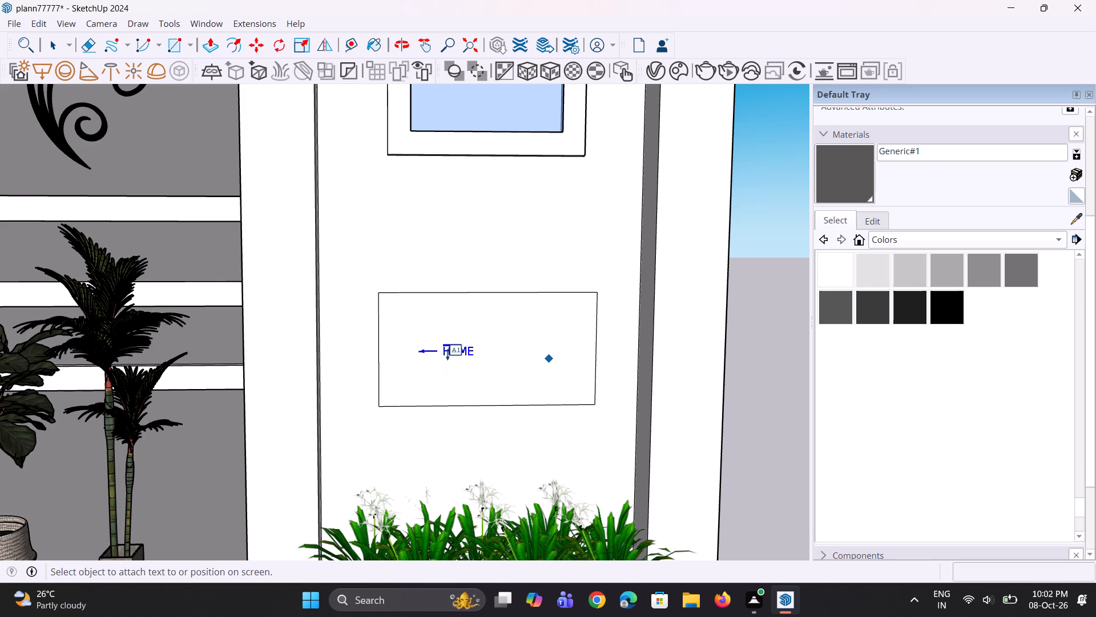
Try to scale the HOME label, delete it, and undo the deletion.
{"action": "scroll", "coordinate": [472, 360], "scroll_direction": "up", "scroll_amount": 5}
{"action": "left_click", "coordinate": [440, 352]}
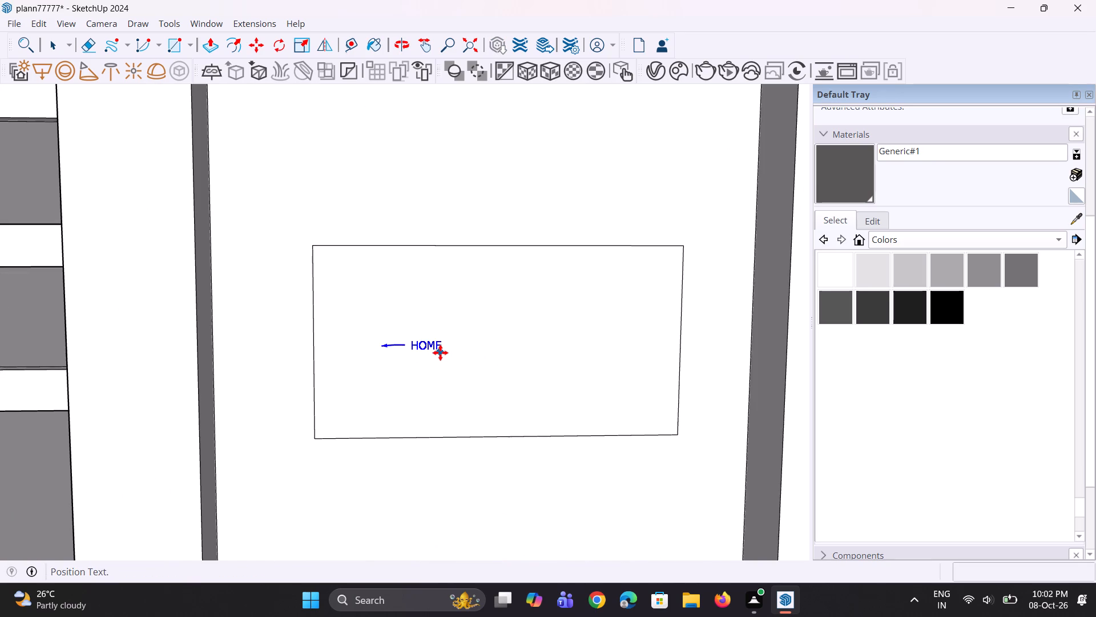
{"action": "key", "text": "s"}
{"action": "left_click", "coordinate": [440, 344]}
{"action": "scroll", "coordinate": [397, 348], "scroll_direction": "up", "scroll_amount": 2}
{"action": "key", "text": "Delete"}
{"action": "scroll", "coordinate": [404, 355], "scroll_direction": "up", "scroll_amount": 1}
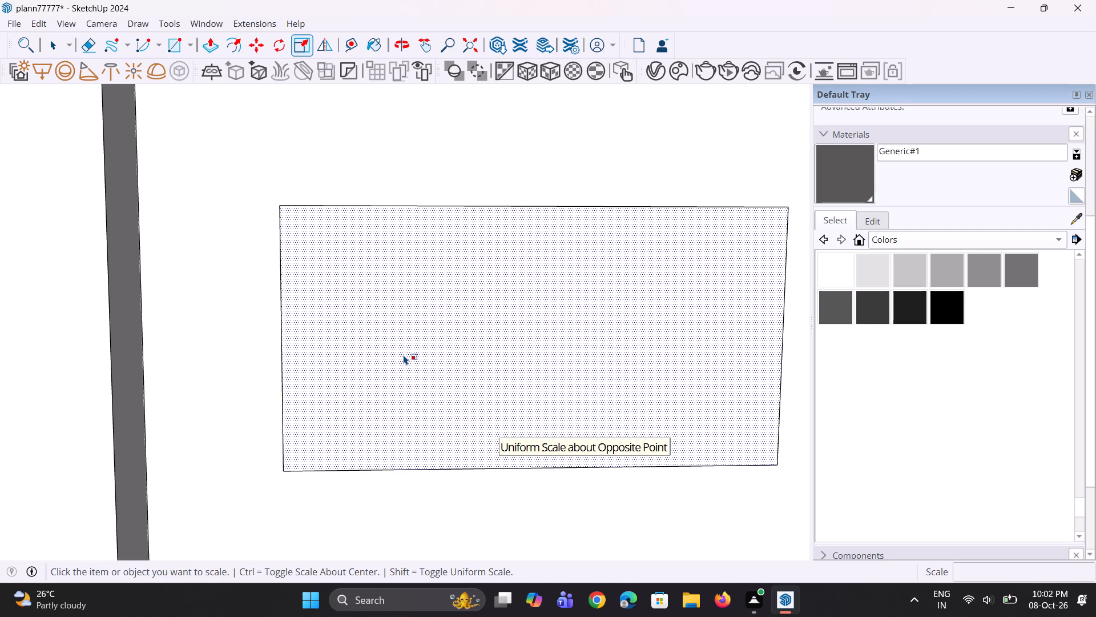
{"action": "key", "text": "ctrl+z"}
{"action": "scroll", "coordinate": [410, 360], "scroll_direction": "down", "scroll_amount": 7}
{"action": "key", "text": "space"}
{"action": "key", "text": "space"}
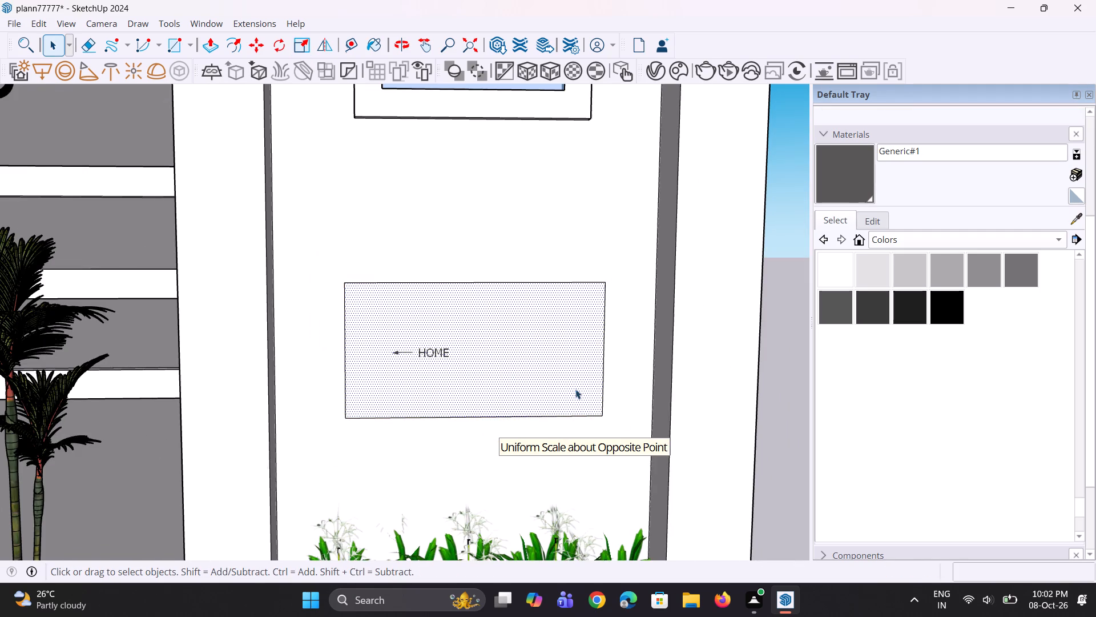
Examine how the HOME label sits on its panel within the front elevation, from several distances and angles.
{"action": "scroll", "coordinate": [590, 398], "scroll_direction": "down", "scroll_amount": 1}
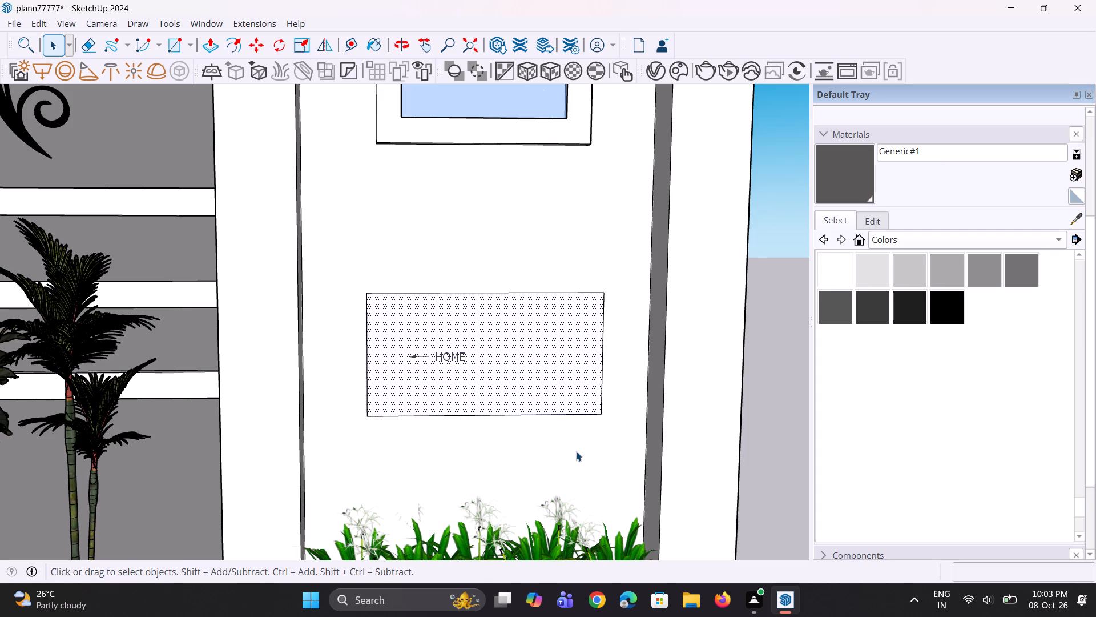
{"action": "scroll", "coordinate": [470, 468], "scroll_direction": "down", "scroll_amount": 6}
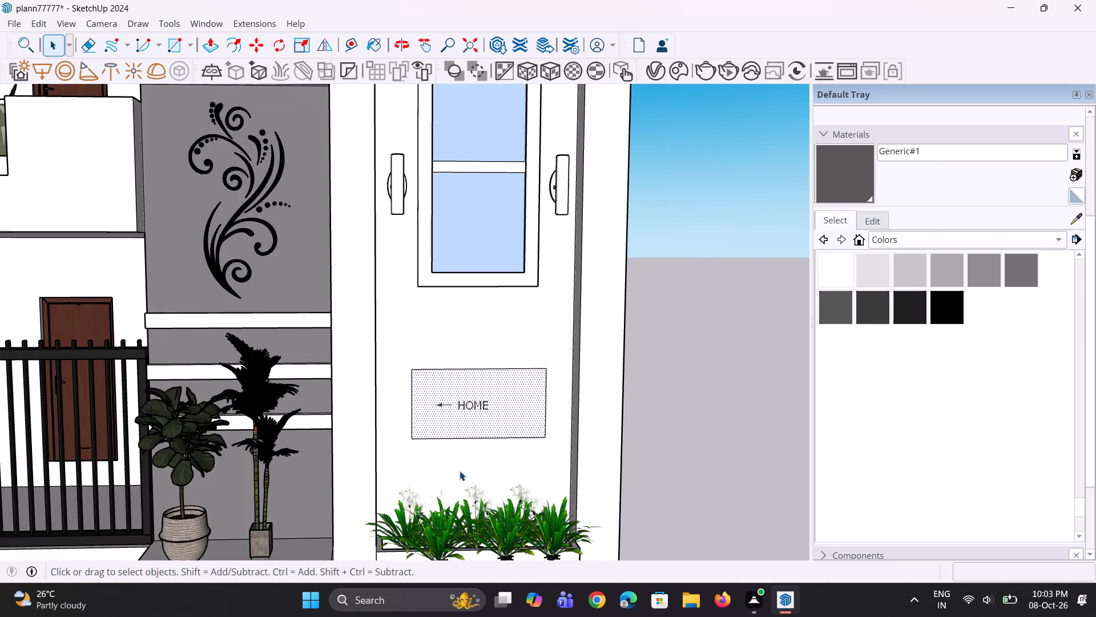
{"action": "middle_click_drag", "start_coordinate": [451, 461], "coordinate": [438, 434]}
{"action": "scroll", "coordinate": [438, 434], "scroll_direction": "down", "scroll_amount": 5}
{"action": "middle_click_drag", "start_coordinate": [406, 447], "coordinate": [388, 452]}
{"action": "scroll", "coordinate": [388, 452], "scroll_direction": "up", "scroll_amount": 3}
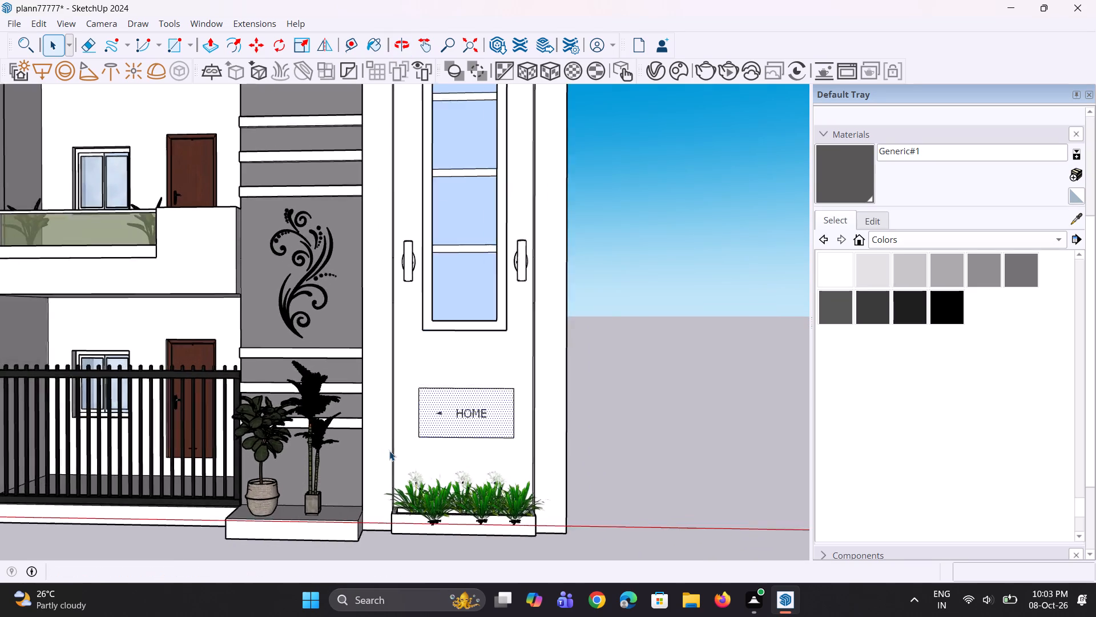
{"action": "scroll", "coordinate": [389, 451], "scroll_direction": "up", "scroll_amount": 1}
{"action": "scroll", "coordinate": [389, 451], "scroll_direction": "down", "scroll_amount": 6}
{"action": "middle_click_drag", "start_coordinate": [391, 450], "coordinate": [407, 456]}
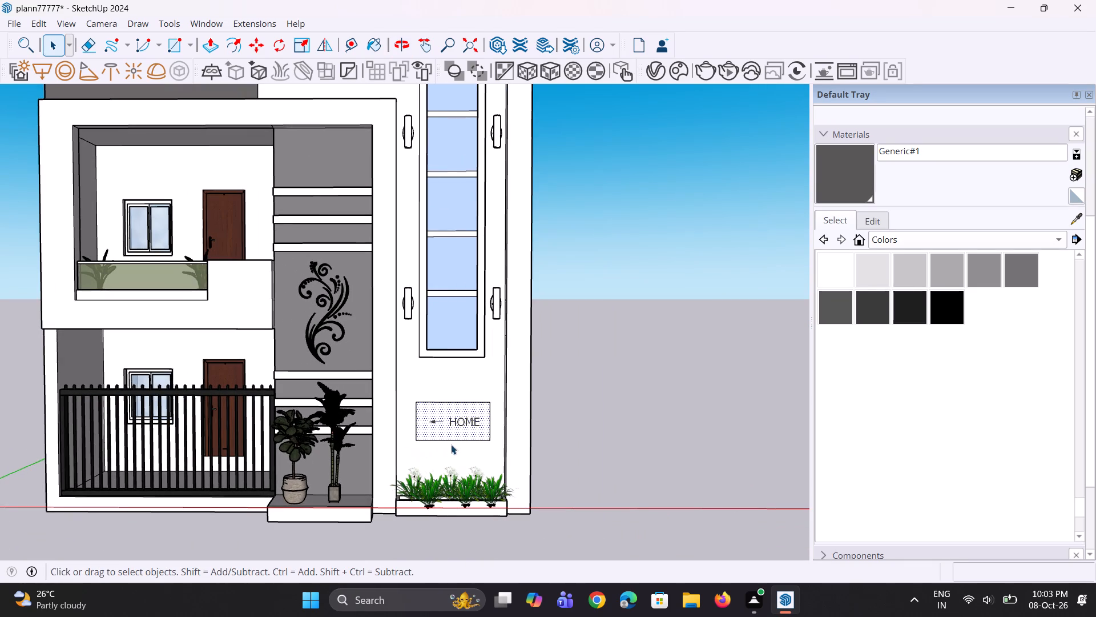
{"action": "scroll", "coordinate": [477, 443], "scroll_direction": "up", "scroll_amount": 2}
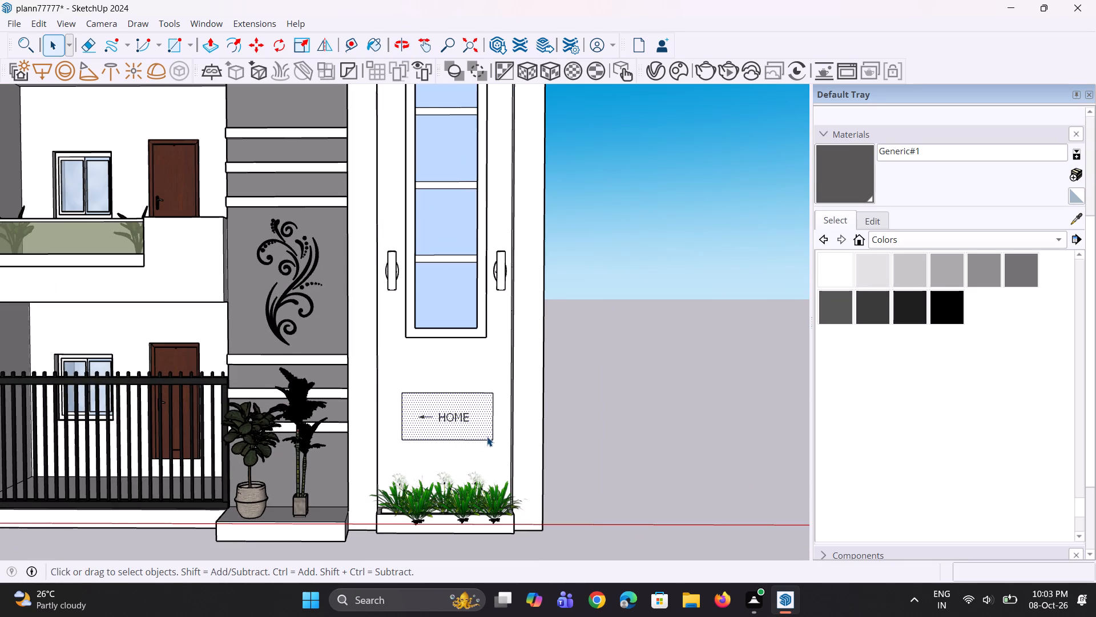
{"action": "scroll", "coordinate": [511, 439], "scroll_direction": "up", "scroll_amount": 3}
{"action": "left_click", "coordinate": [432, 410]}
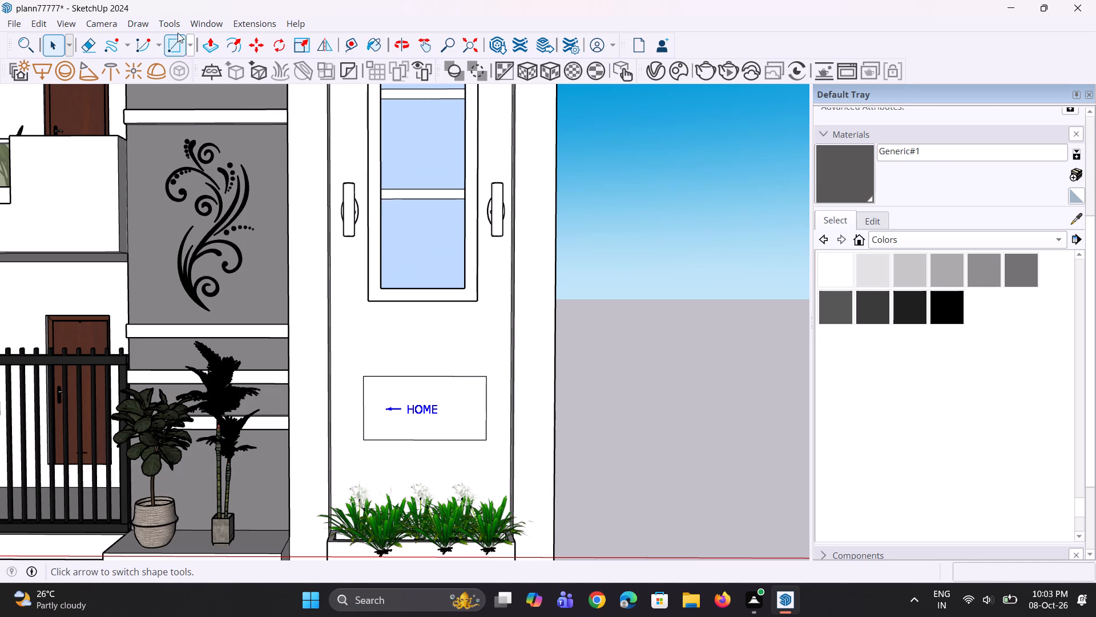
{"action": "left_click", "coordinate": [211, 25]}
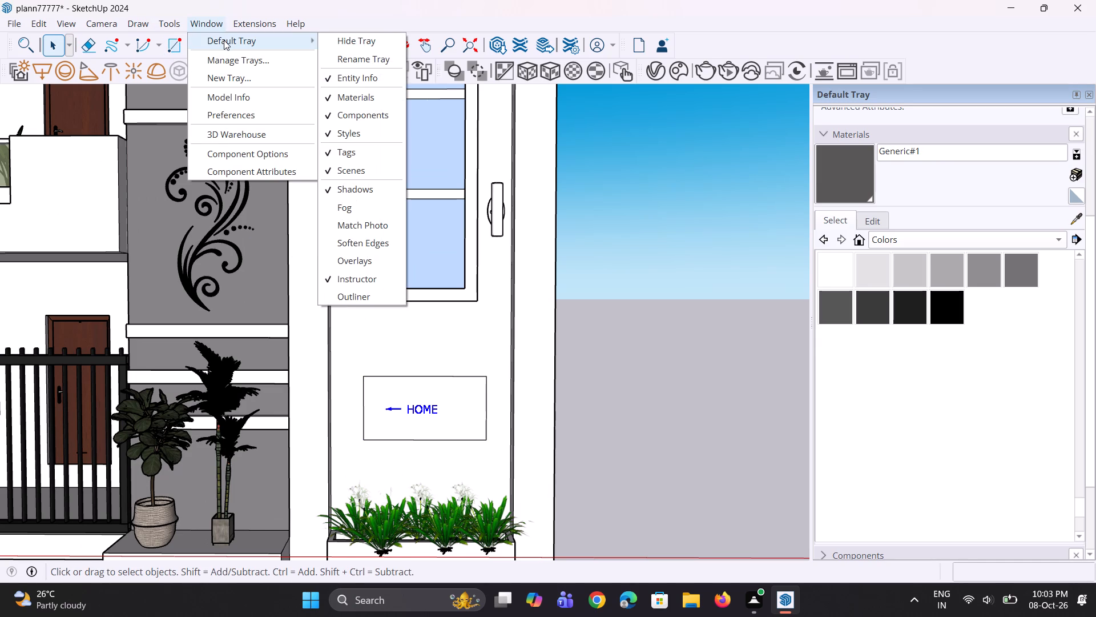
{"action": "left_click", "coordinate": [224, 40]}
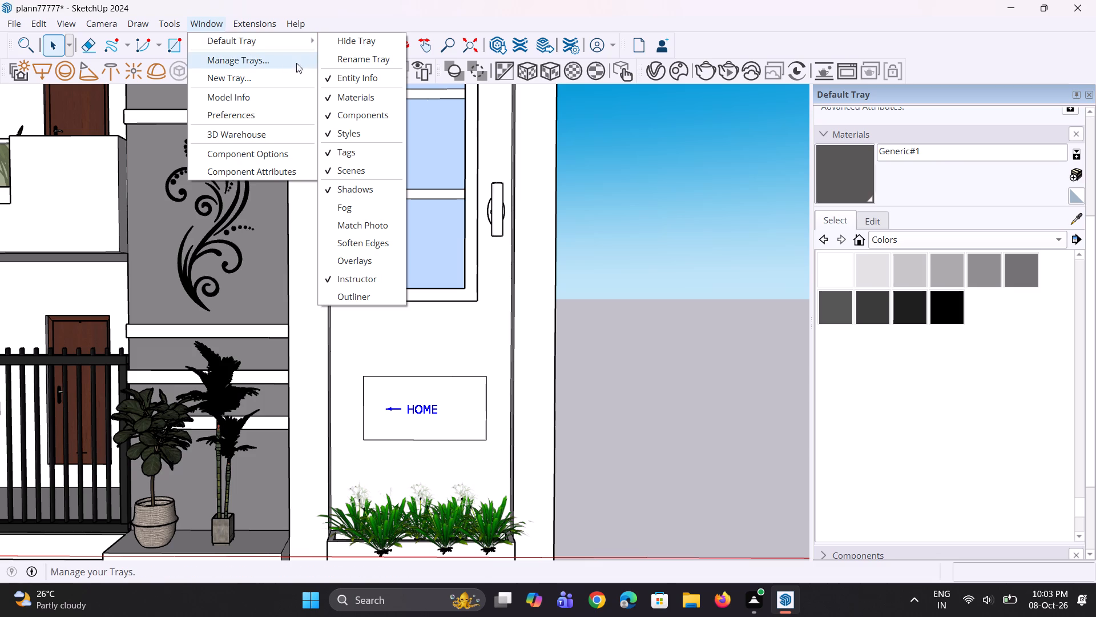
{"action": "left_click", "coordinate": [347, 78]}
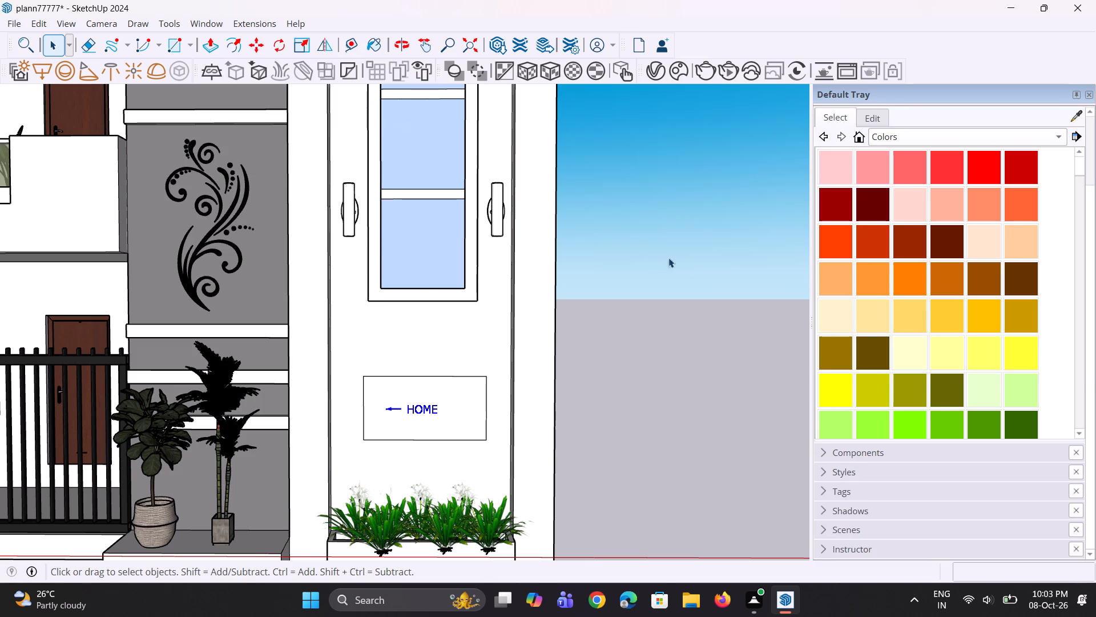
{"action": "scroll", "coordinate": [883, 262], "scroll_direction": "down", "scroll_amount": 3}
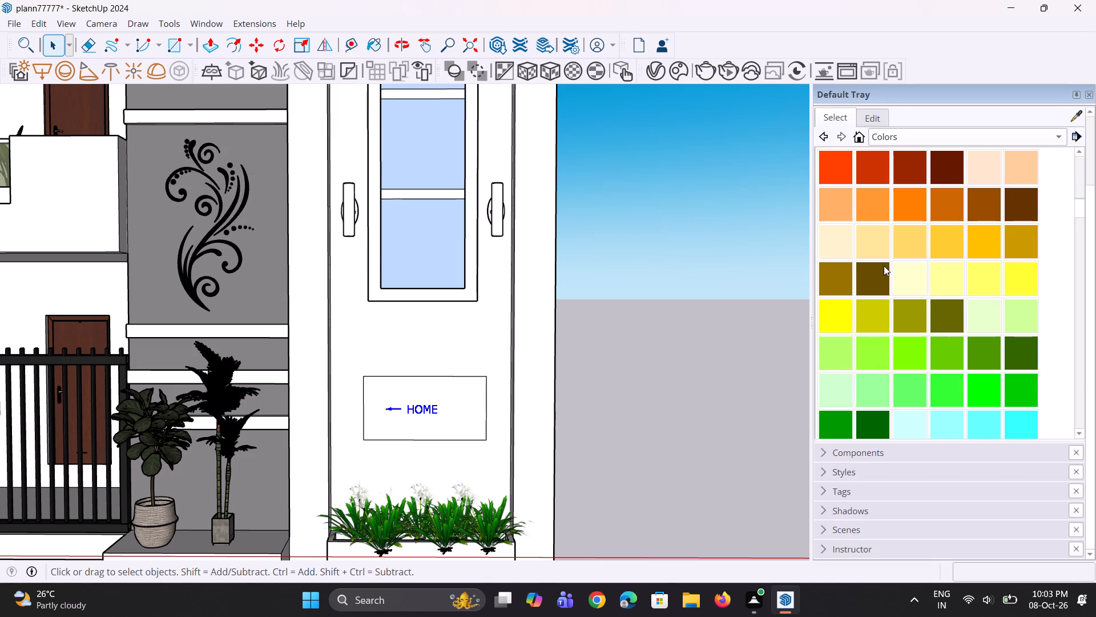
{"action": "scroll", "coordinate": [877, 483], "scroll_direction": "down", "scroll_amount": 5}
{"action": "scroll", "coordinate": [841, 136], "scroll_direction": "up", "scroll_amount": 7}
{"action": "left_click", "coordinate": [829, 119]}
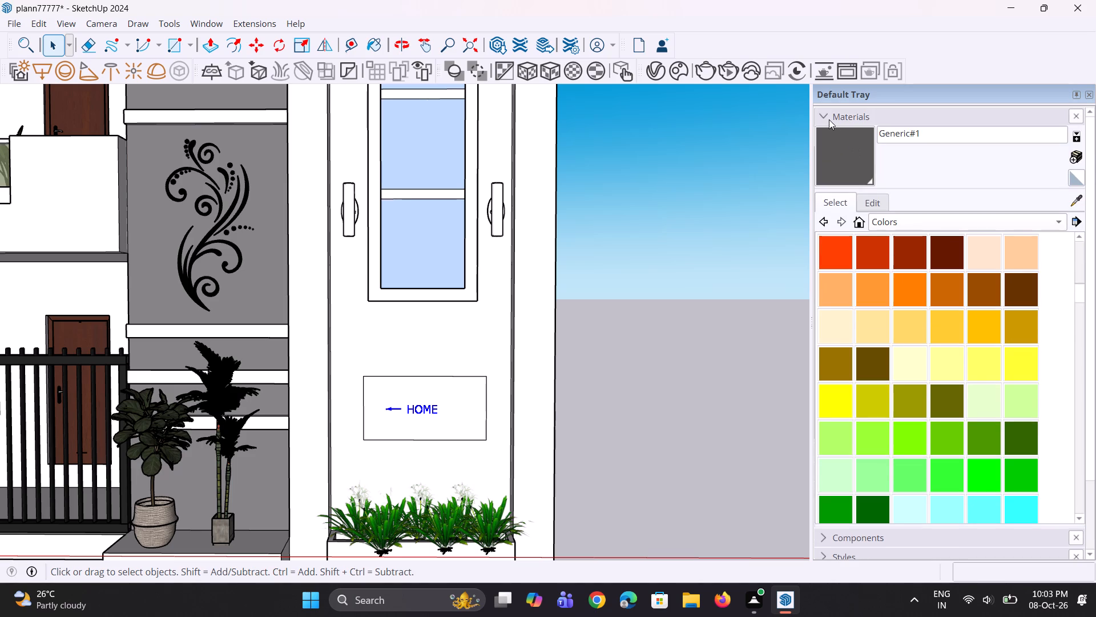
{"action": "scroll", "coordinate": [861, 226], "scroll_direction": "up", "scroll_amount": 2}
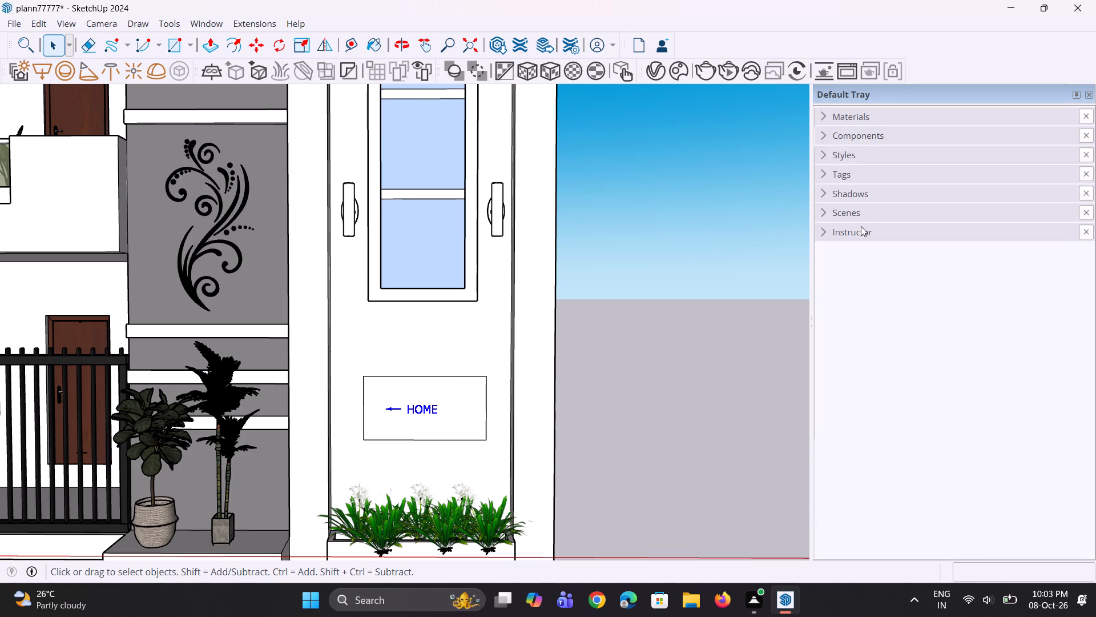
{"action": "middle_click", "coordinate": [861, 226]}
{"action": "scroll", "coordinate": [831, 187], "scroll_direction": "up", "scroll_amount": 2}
Show the HOME label's Entity Info and set its font size to 2 points.
{"action": "left_click", "coordinate": [426, 408]}
{"action": "left_click", "coordinate": [211, 25]}
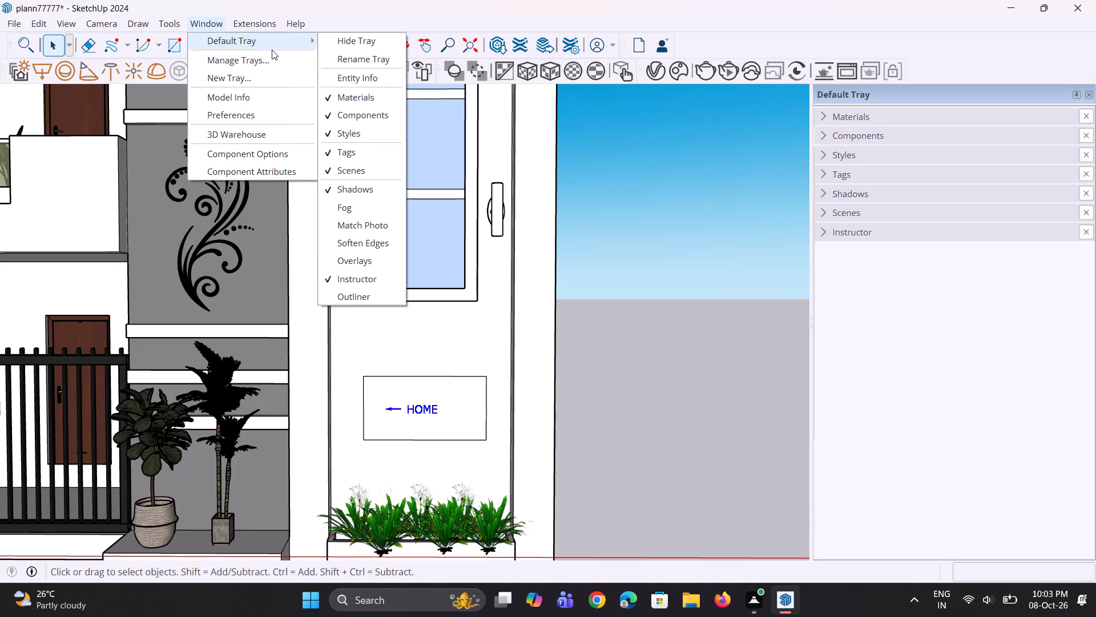
{"action": "left_click", "coordinate": [357, 75]}
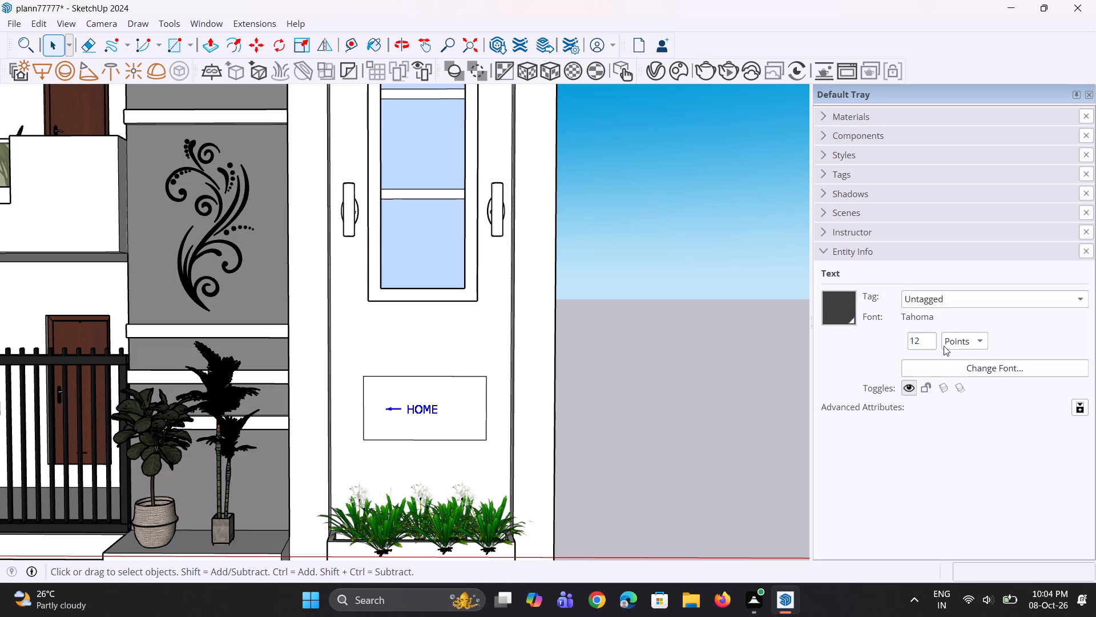
{"action": "left_click_drag", "start_coordinate": [927, 345], "coordinate": [879, 344]}
{"action": "key", "text": "2"}
{"action": "key", "text": "apostrophe"}
{"action": "key", "text": "Return"}
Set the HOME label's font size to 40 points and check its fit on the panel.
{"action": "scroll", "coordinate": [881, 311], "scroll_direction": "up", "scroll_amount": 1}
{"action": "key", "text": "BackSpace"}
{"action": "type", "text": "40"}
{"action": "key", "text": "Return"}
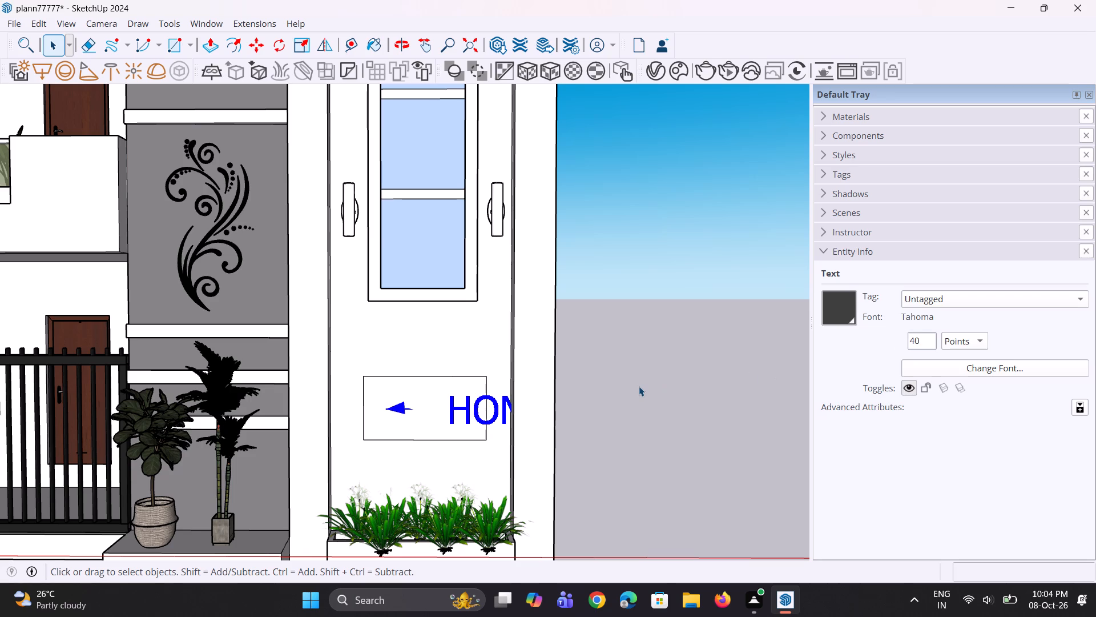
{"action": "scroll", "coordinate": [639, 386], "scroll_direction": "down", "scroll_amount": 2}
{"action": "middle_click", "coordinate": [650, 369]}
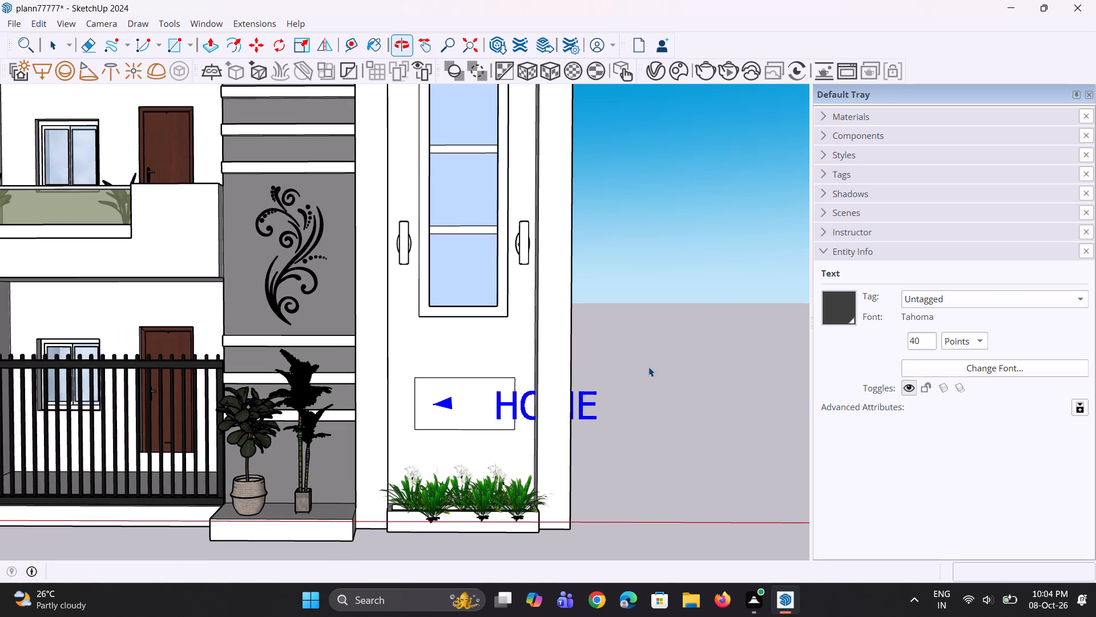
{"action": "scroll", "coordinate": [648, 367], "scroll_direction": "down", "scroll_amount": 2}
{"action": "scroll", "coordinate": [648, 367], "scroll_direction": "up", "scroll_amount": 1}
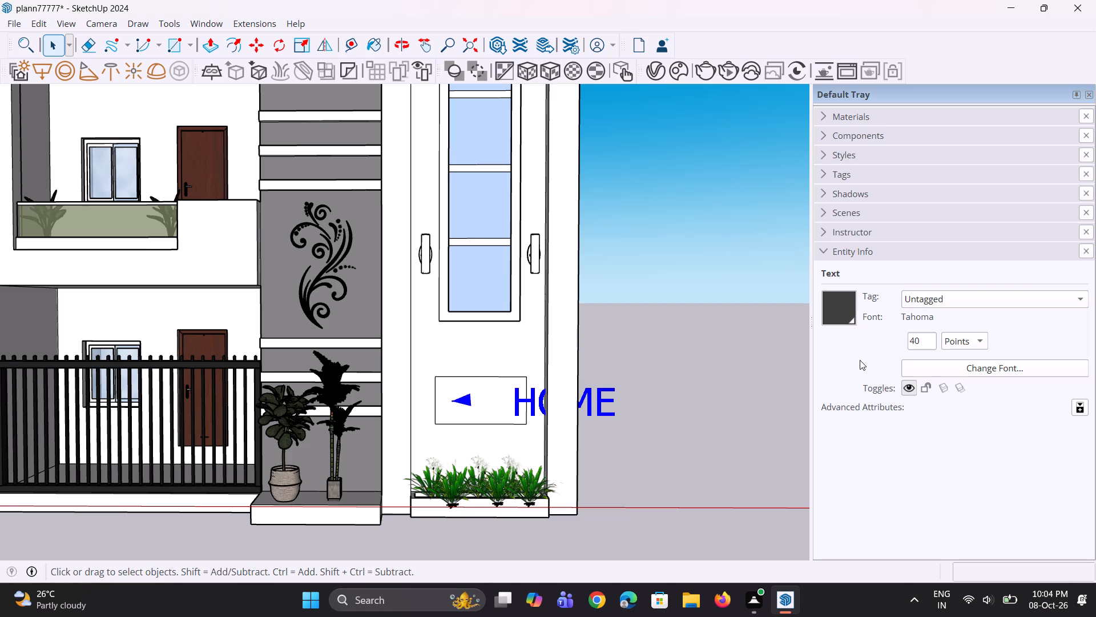
Set the HOME label's font size to 20 points.
{"action": "left_click_drag", "start_coordinate": [920, 338], "coordinate": [908, 343]}
{"action": "type", "text": "20"}
{"action": "key", "text": "Return"}
{"action": "scroll", "coordinate": [828, 384], "scroll_direction": "up", "scroll_amount": 2}
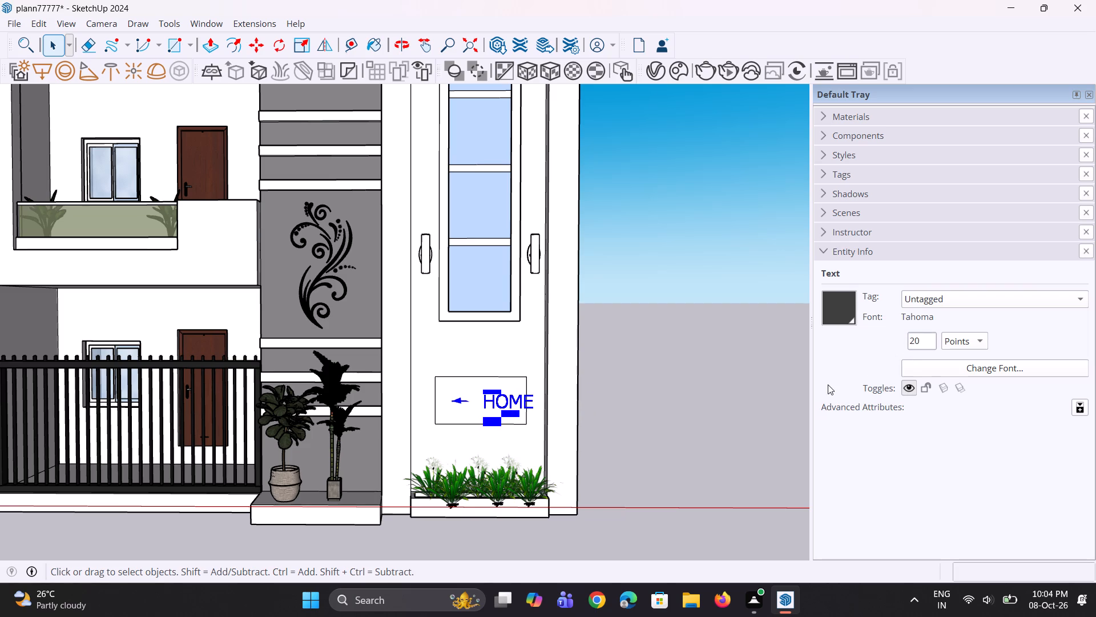
Switch the HOME label's text sizing from Points to Height and check its fit within the rectangular panel.
{"action": "left_click", "coordinate": [977, 342]}
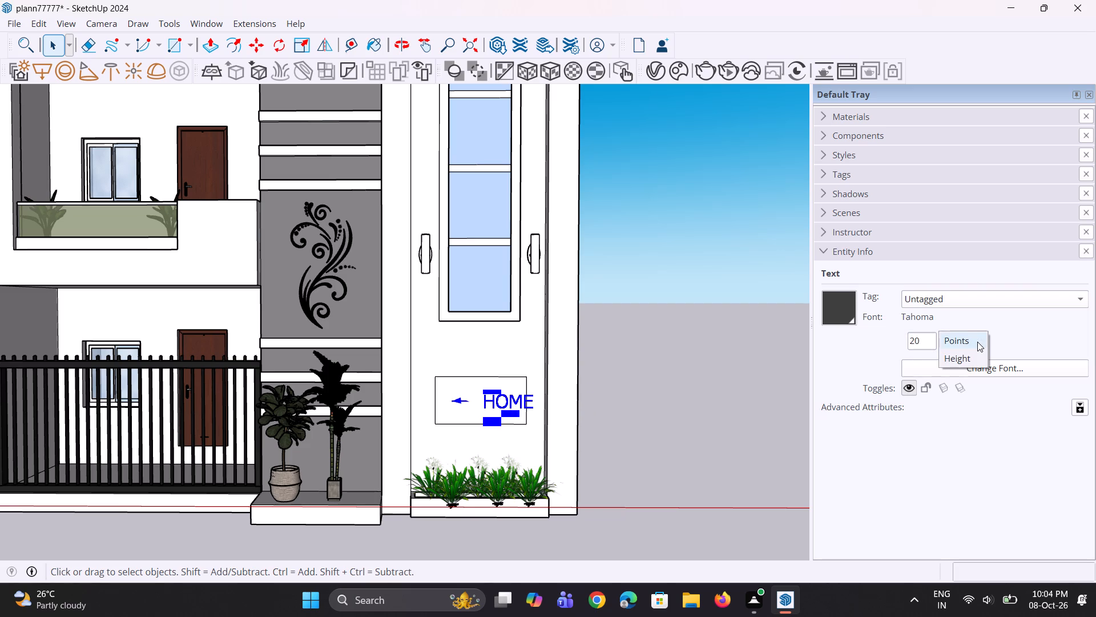
{"action": "left_click", "coordinate": [974, 358]}
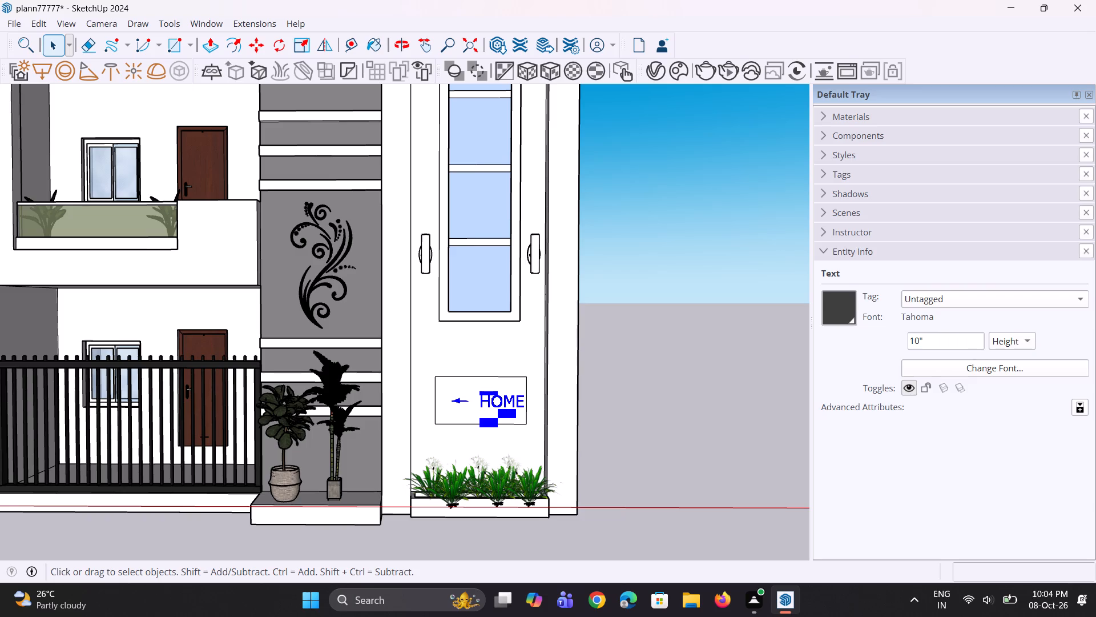
{"action": "scroll", "coordinate": [534, 412], "scroll_direction": "up", "scroll_amount": 5}
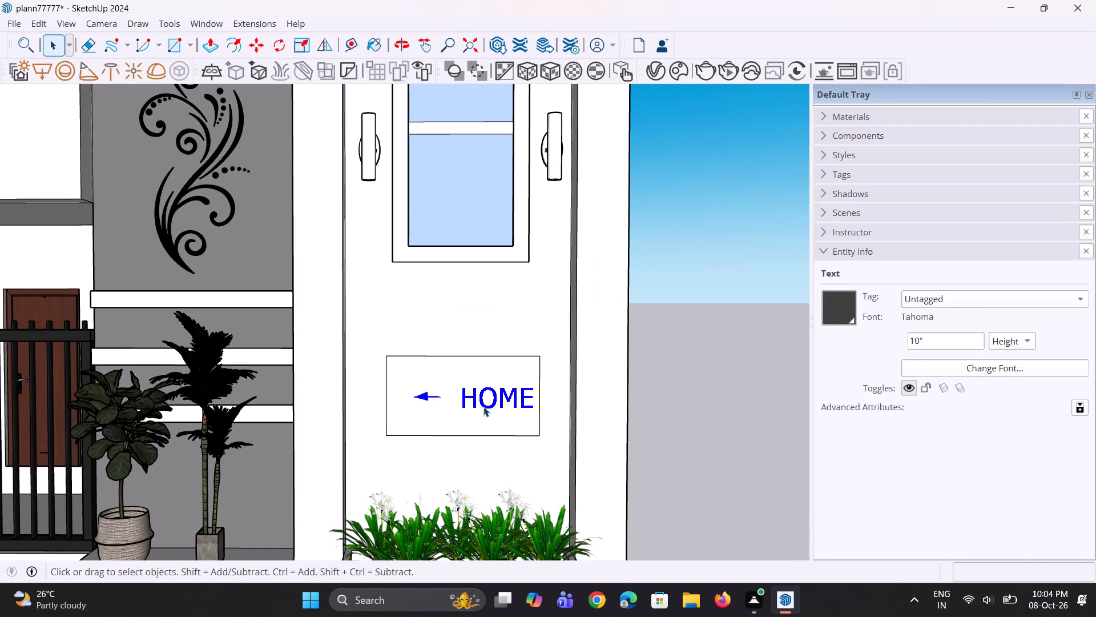
{"action": "scroll", "coordinate": [485, 406], "scroll_direction": "down", "scroll_amount": 2}
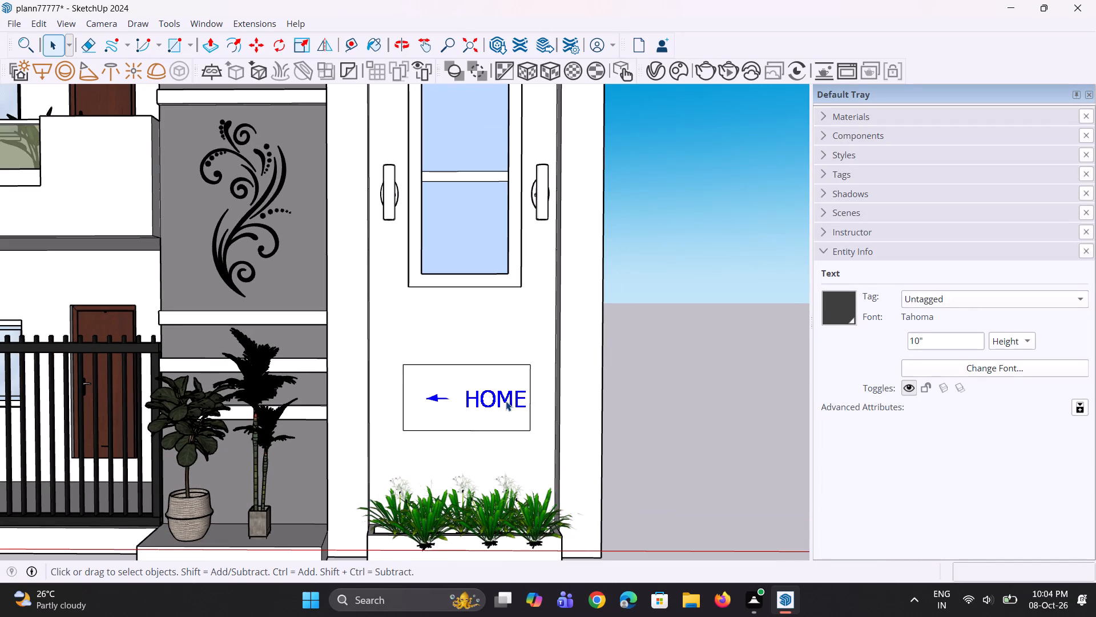
{"action": "scroll", "coordinate": [506, 401], "scroll_direction": "down", "scroll_amount": 2}
{"action": "scroll", "coordinate": [506, 401], "scroll_direction": "up", "scroll_amount": 2}
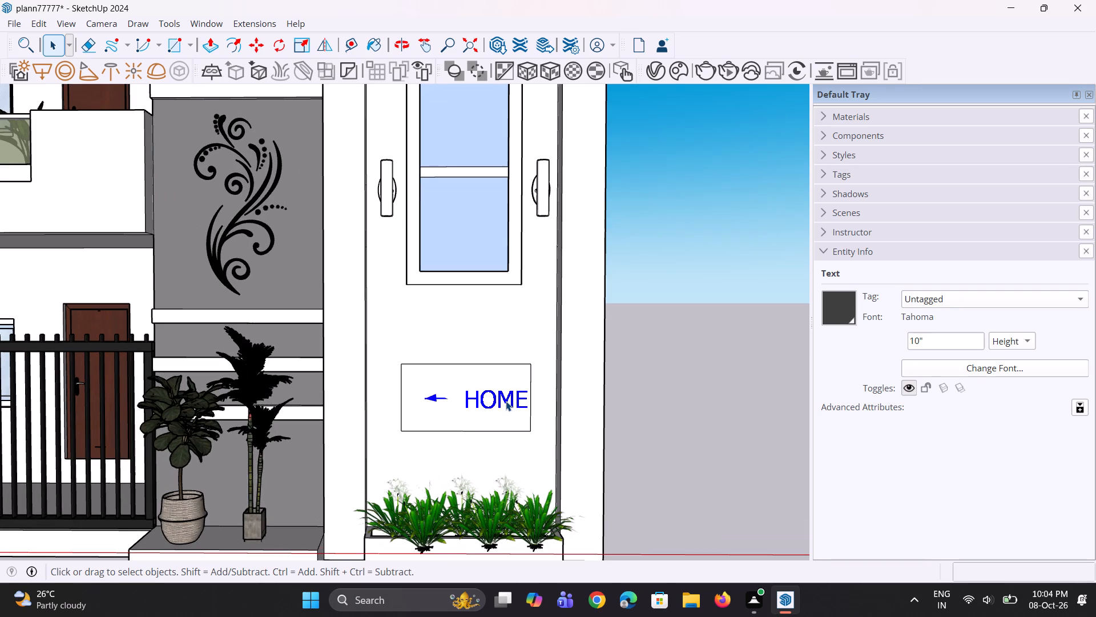
{"action": "scroll", "coordinate": [477, 404], "scroll_direction": "up", "scroll_amount": 2}
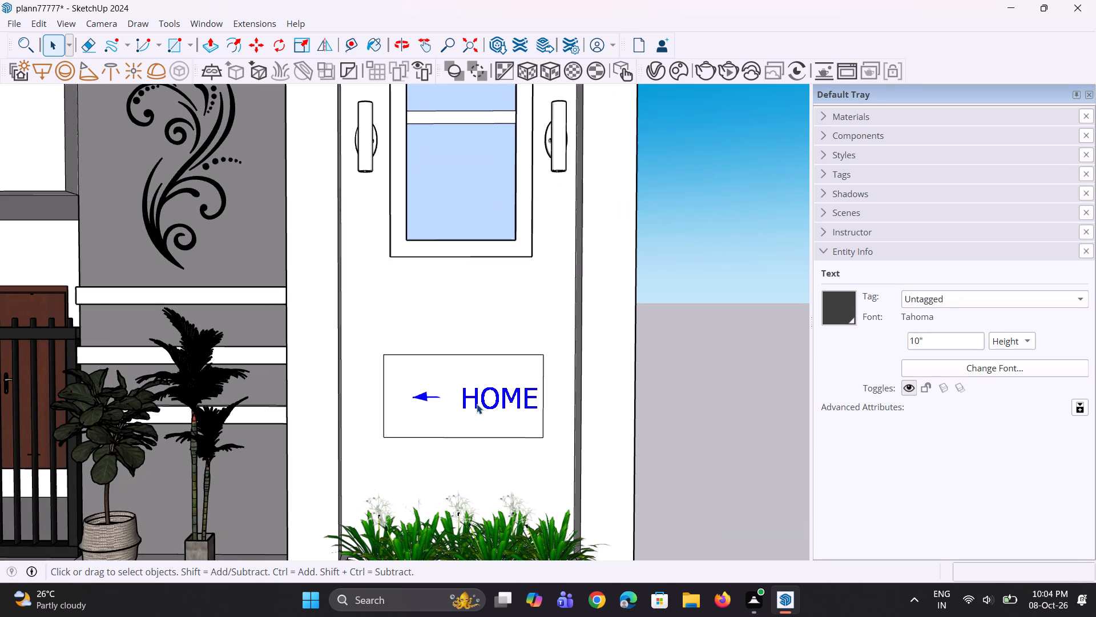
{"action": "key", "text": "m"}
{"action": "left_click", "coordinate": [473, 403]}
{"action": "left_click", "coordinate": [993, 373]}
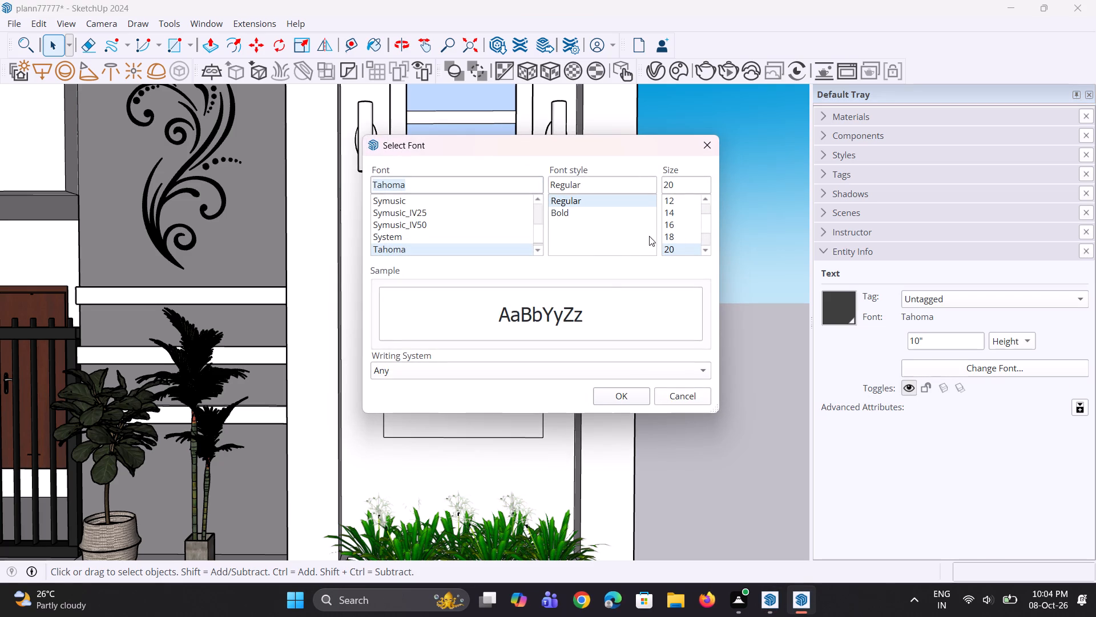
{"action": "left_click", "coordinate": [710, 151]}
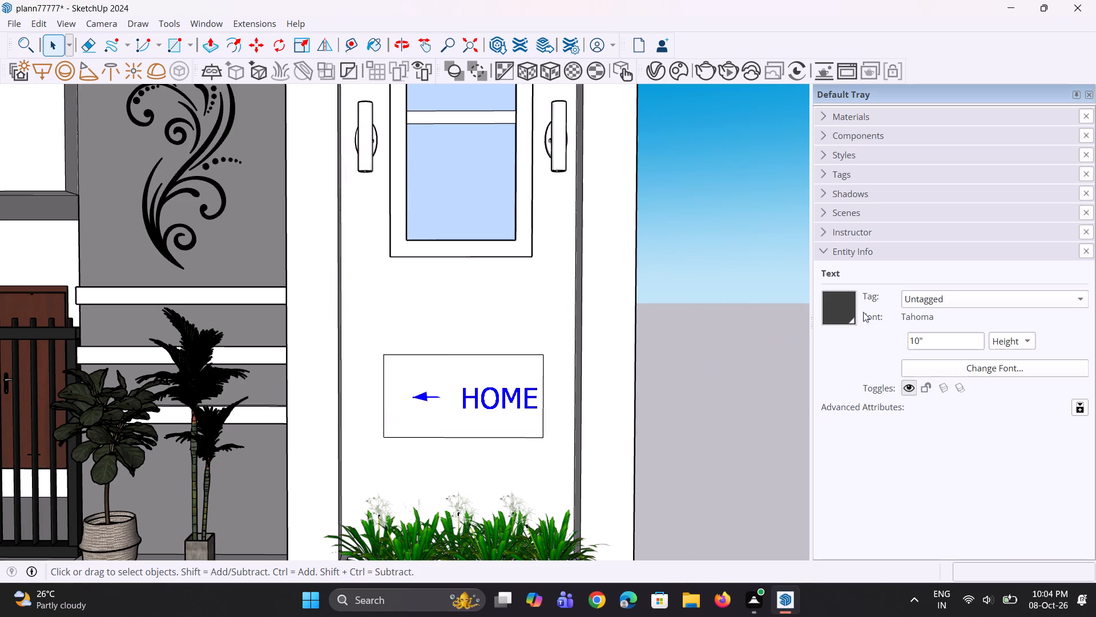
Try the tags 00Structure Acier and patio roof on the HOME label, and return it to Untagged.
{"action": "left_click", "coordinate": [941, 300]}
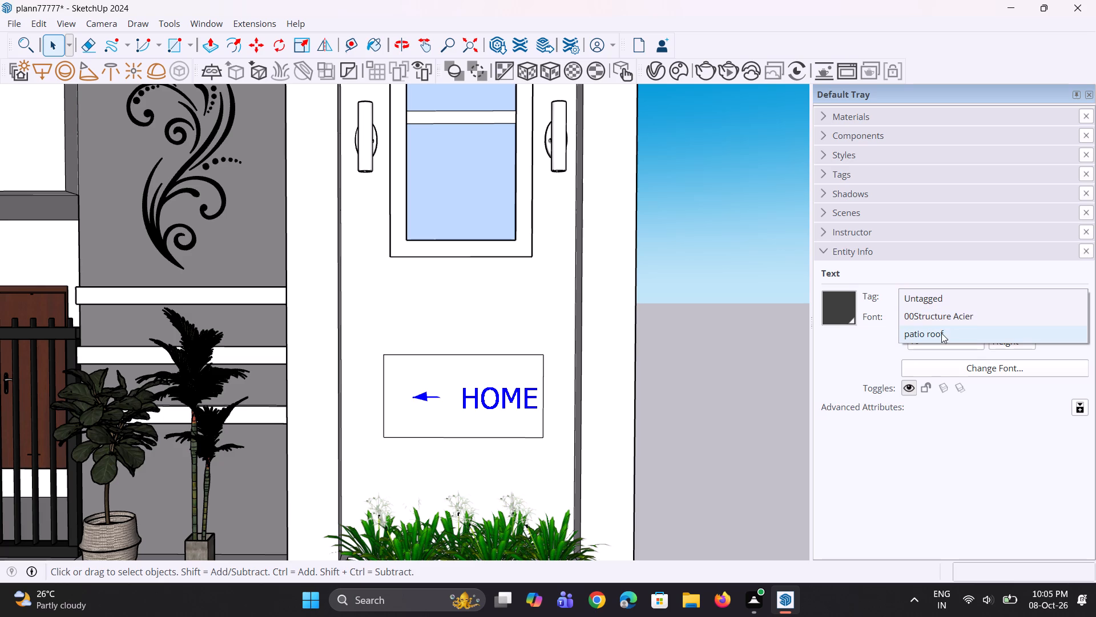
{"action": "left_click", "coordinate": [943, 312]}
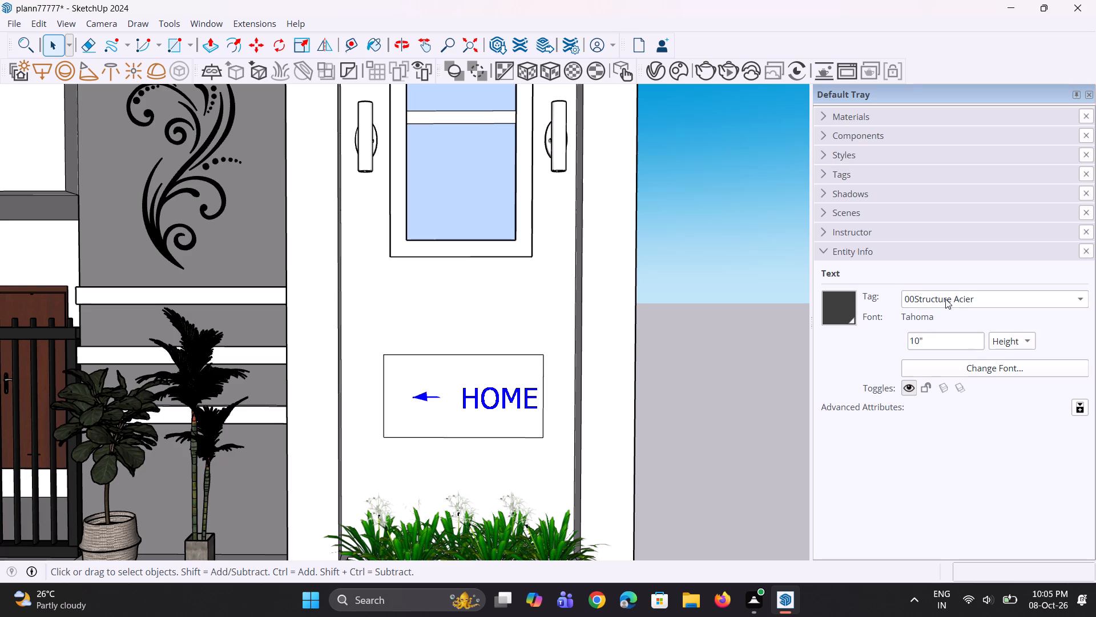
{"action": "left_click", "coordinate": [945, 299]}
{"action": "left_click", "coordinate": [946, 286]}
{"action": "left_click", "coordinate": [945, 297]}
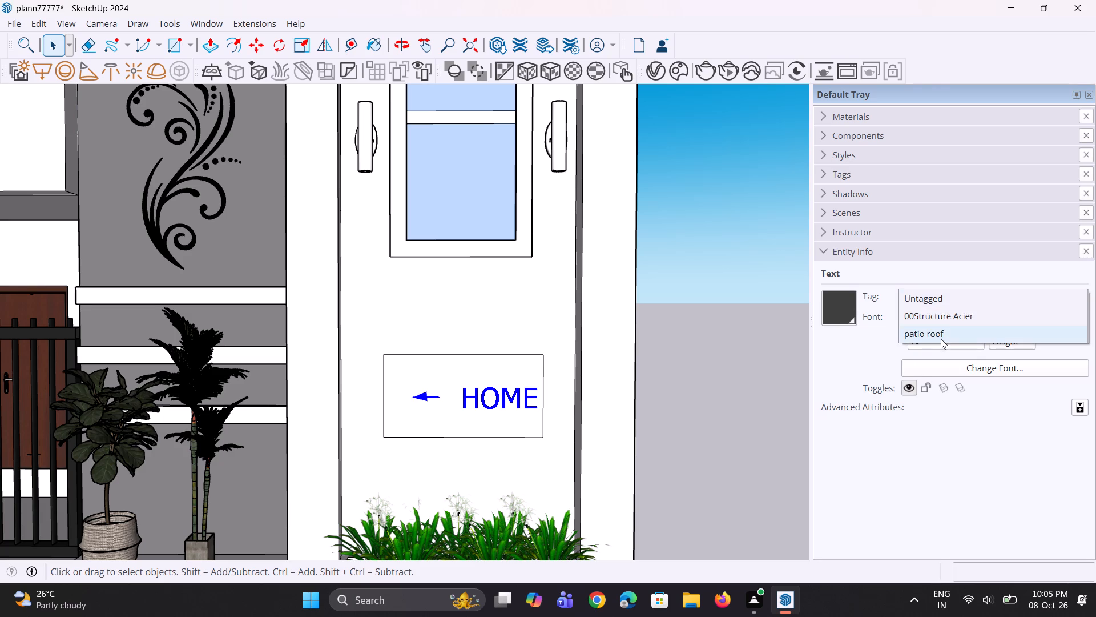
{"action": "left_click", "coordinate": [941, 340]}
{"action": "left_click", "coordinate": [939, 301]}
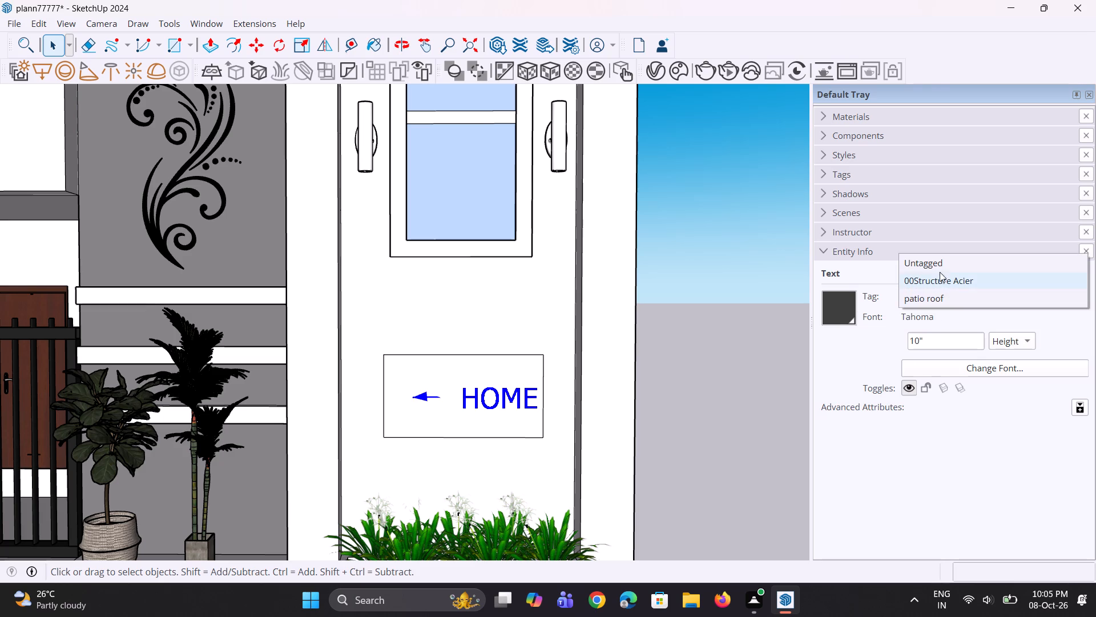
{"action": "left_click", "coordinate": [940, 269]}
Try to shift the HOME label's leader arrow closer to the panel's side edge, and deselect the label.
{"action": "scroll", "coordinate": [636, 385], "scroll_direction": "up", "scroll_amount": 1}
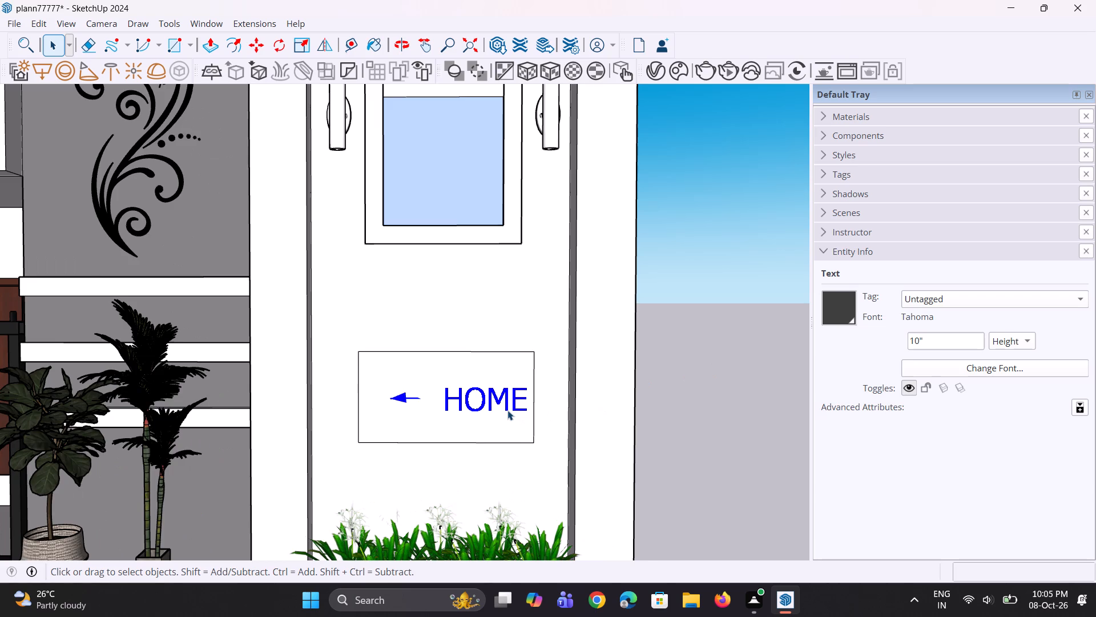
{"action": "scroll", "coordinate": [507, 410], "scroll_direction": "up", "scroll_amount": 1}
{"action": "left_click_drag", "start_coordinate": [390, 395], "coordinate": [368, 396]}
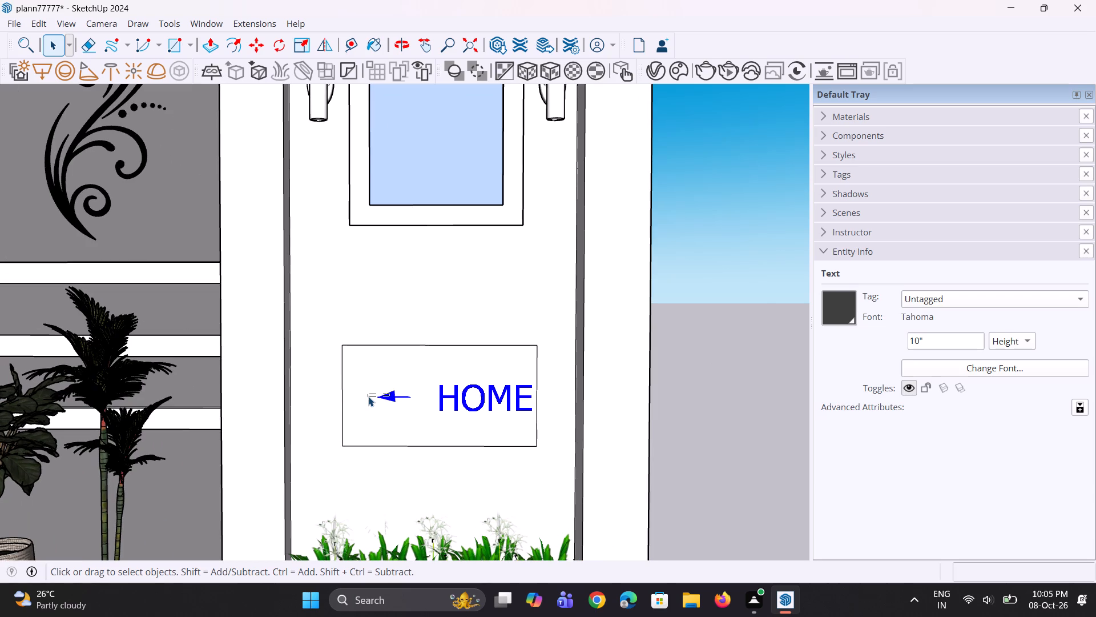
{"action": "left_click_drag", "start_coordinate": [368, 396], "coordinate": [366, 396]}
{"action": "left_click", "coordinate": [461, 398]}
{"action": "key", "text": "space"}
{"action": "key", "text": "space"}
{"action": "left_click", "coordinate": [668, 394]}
Examine the HOME label's fit on its panel from farther away and from slightly different angles.
{"action": "scroll", "coordinate": [668, 394], "scroll_direction": "down", "scroll_amount": 8}
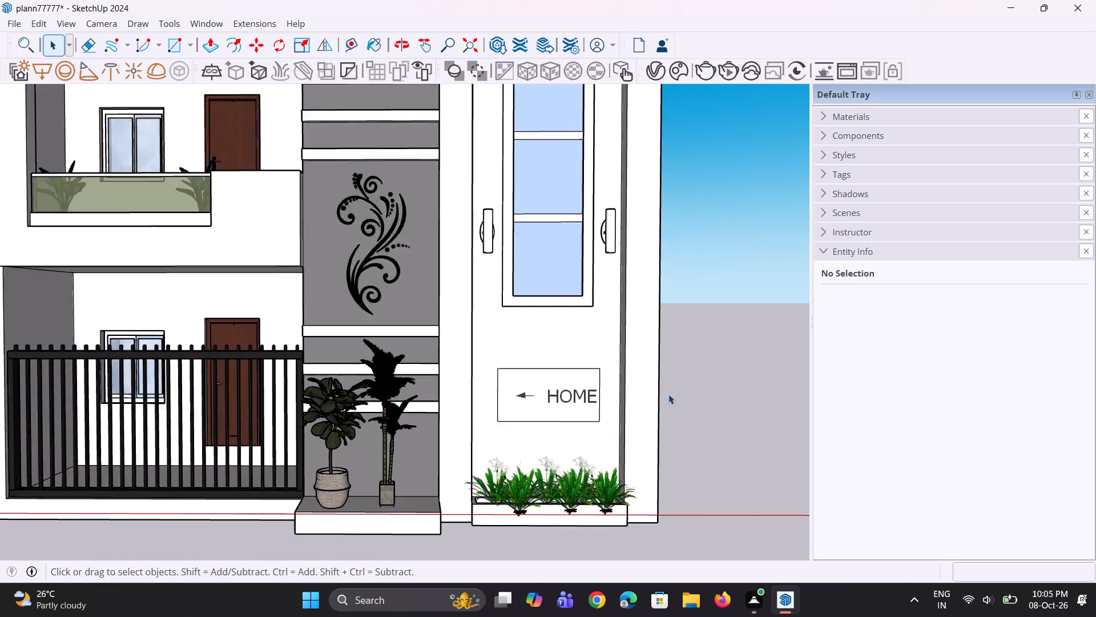
{"action": "middle_click_drag", "start_coordinate": [652, 407], "coordinate": [601, 419]}
{"action": "scroll", "coordinate": [552, 422], "scroll_direction": "up", "scroll_amount": 8}
{"action": "middle_click_drag", "start_coordinate": [552, 413], "coordinate": [575, 399]}
{"action": "scroll", "coordinate": [550, 382], "scroll_direction": "up", "scroll_amount": 6}
{"action": "scroll", "coordinate": [546, 376], "scroll_direction": "down", "scroll_amount": 12}
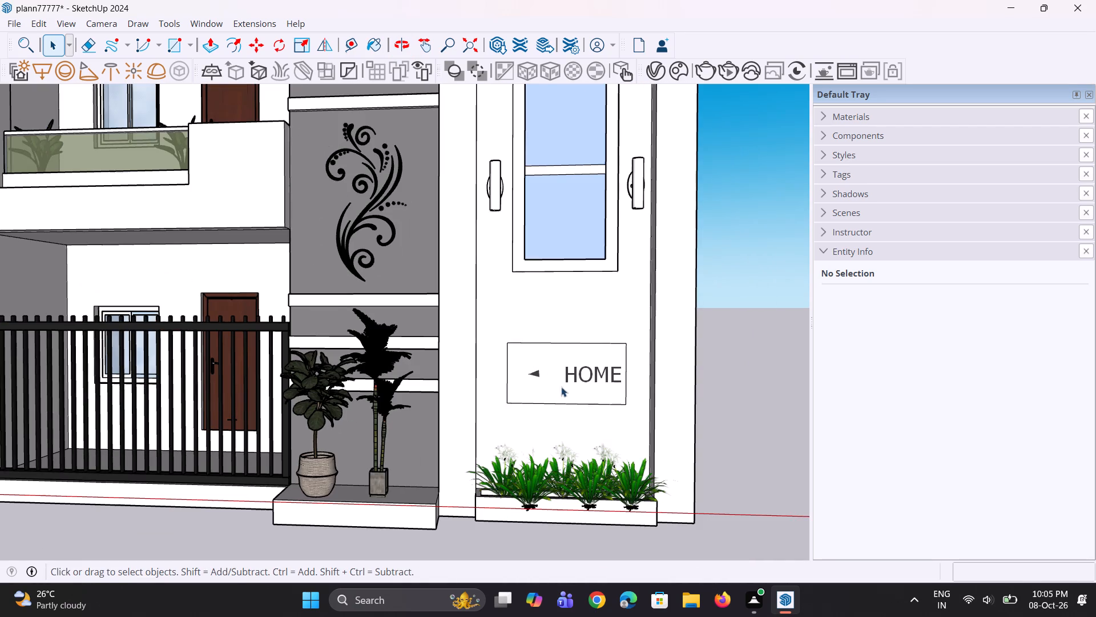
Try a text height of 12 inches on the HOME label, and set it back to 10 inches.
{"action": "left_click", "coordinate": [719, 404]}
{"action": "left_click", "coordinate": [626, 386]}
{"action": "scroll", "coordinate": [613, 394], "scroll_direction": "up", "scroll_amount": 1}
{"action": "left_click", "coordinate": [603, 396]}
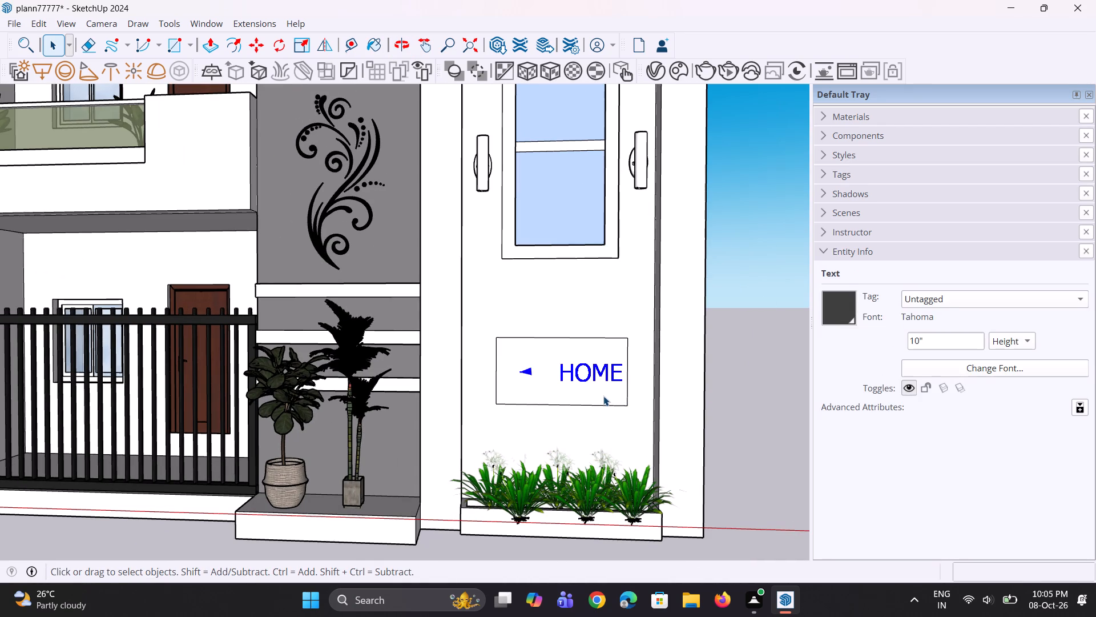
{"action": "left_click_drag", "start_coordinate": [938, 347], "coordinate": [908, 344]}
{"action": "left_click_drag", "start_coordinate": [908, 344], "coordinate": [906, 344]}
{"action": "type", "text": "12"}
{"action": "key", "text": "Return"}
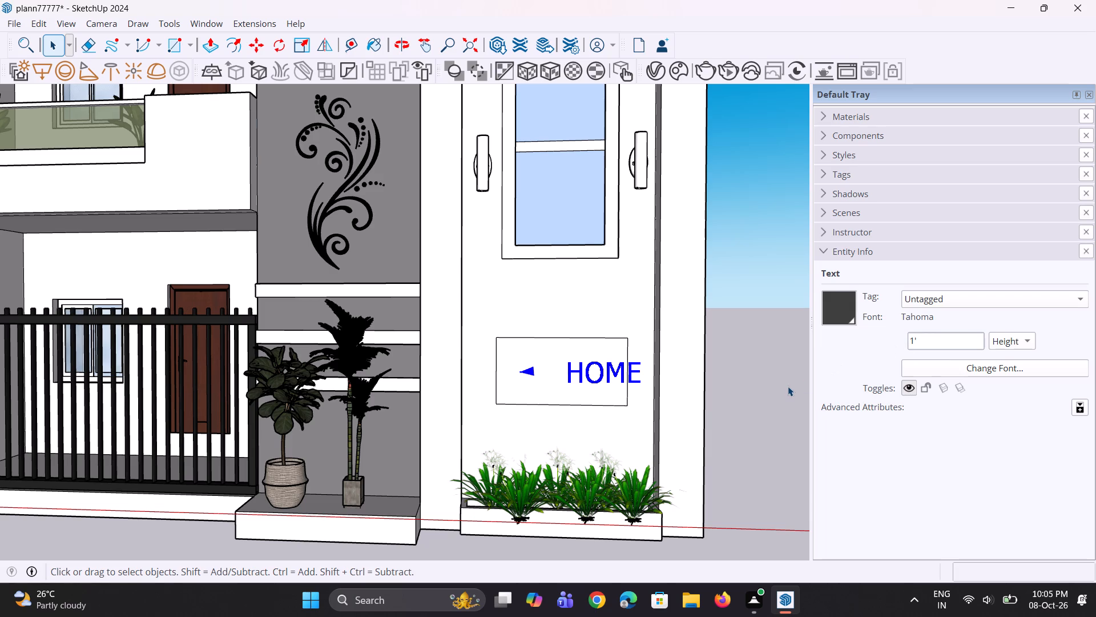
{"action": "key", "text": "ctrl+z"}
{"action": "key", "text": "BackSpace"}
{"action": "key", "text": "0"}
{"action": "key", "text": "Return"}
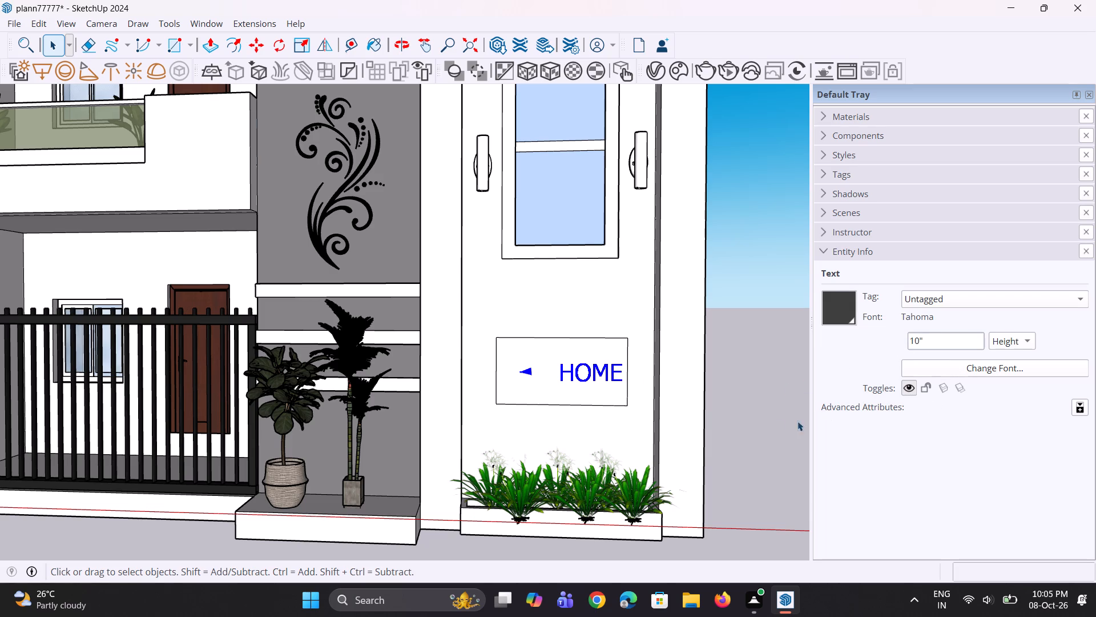
Examine the HOME label against the whole front elevation and from oblique angles near the tower panel.
{"action": "scroll", "coordinate": [747, 424], "scroll_direction": "down", "scroll_amount": 10}
{"action": "key", "text": "space"}
{"action": "key", "text": "space"}
{"action": "middle_click_drag", "start_coordinate": [740, 418], "coordinate": [748, 409]}
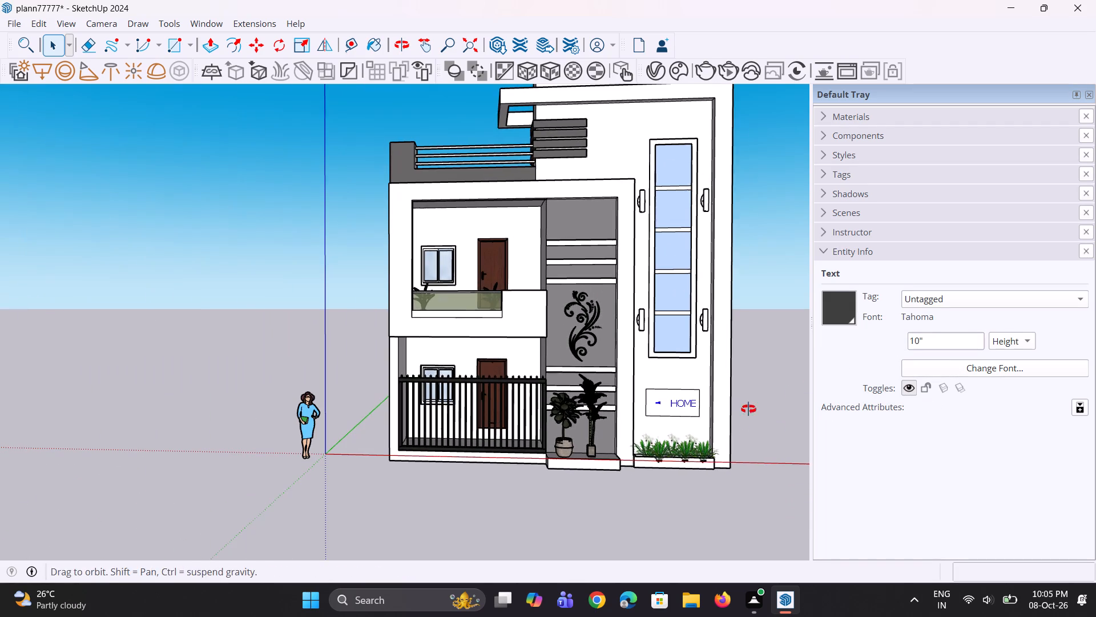
{"action": "middle_click_drag", "start_coordinate": [748, 409], "coordinate": [756, 401]}
{"action": "scroll", "coordinate": [637, 387], "scroll_direction": "up", "scroll_amount": 6}
{"action": "middle_click_drag", "start_coordinate": [654, 396], "coordinate": [730, 421]}
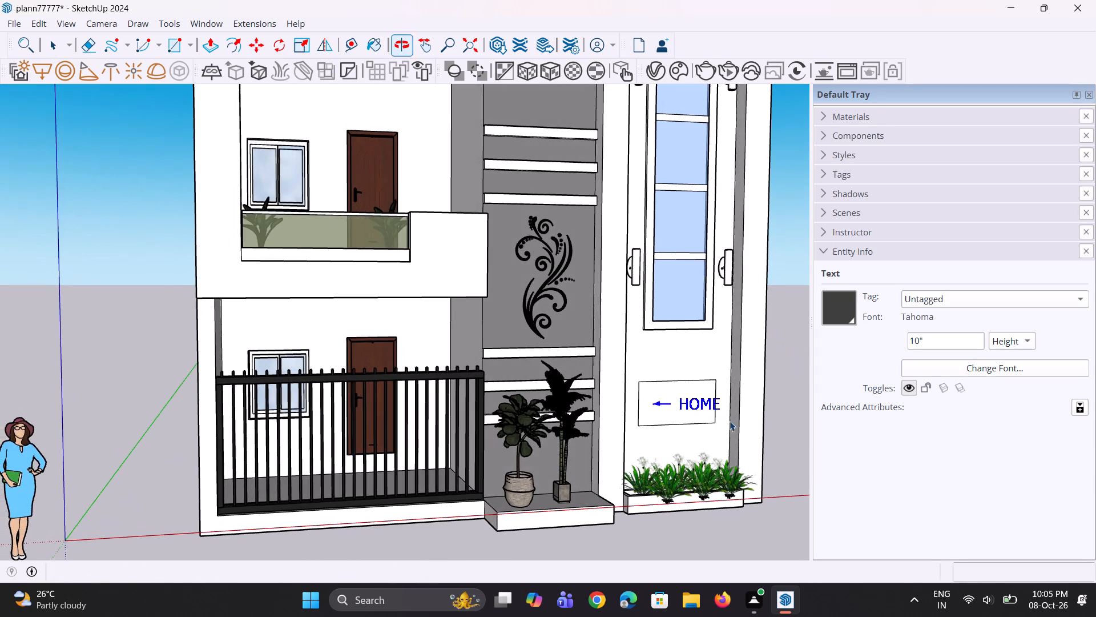
{"action": "scroll", "coordinate": [729, 419], "scroll_direction": "up", "scroll_amount": 2}
{"action": "middle_click_drag", "start_coordinate": [729, 419], "coordinate": [664, 433]}
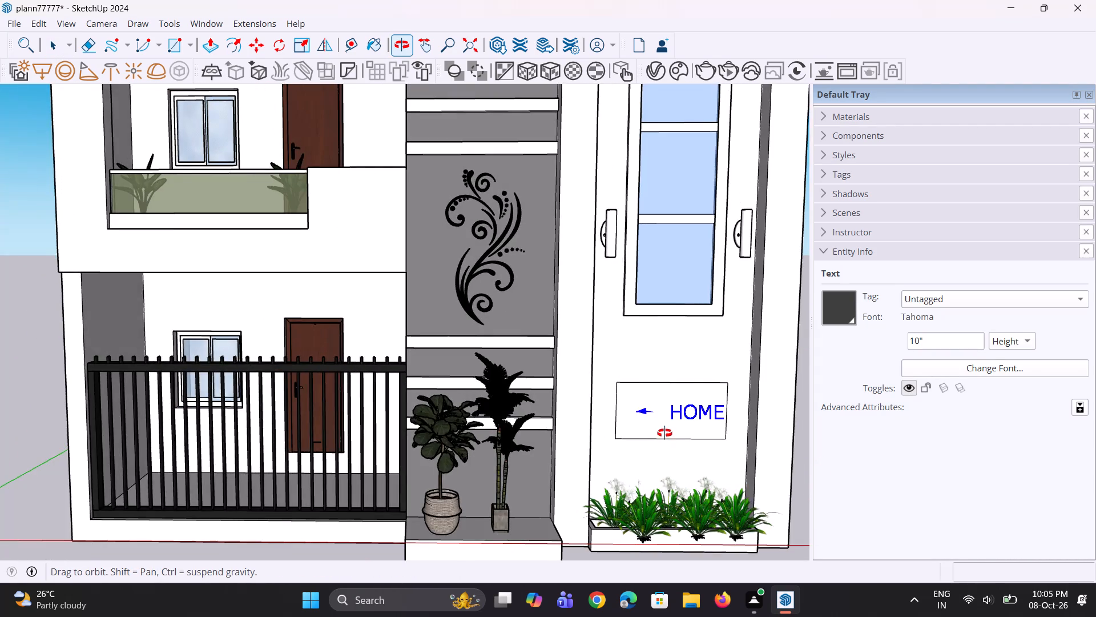
{"action": "middle_click_drag", "start_coordinate": [664, 433], "coordinate": [476, 418]}
Undo the HOME label's edits and placement on the tower panel, along with the lower pair of wall lamp copies.
{"action": "left_click", "coordinate": [628, 431]}
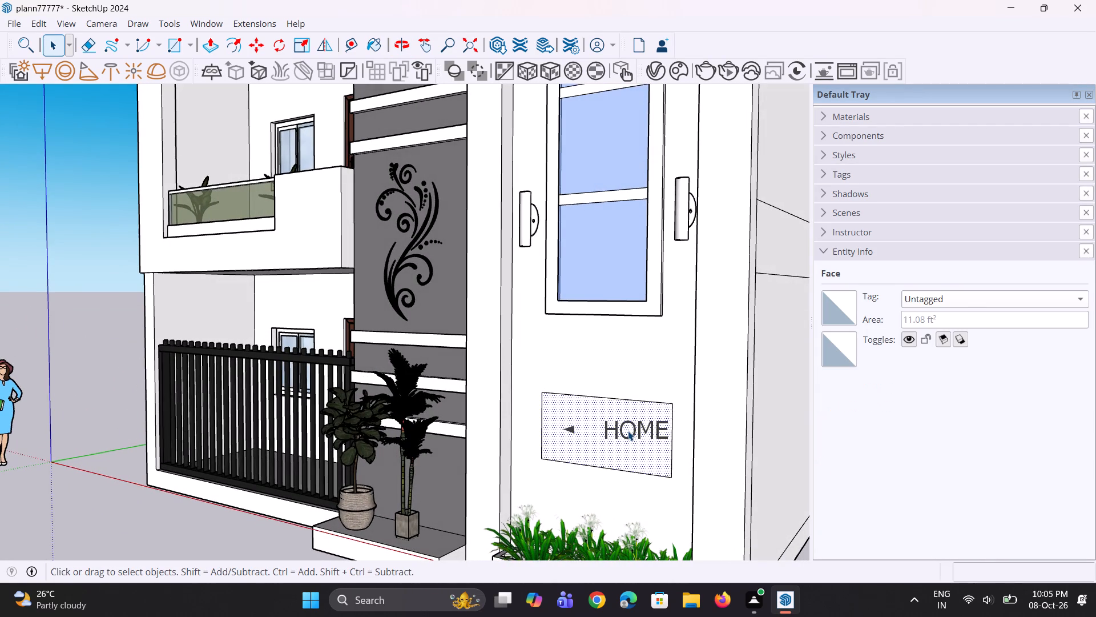
{"action": "key", "text": "ctrl+z"}
{"action": "key", "text": "ctrl+z"}
{"action": "key", "text": "ctrl+z"}
{"action": "key", "text": "ctrl+z"}
{"action": "key", "text": "ctrl+z"}
{"action": "key", "text": "Escape"}
{"action": "key", "text": "ctrl+z"}
{"action": "key", "text": "ctrl+z"}
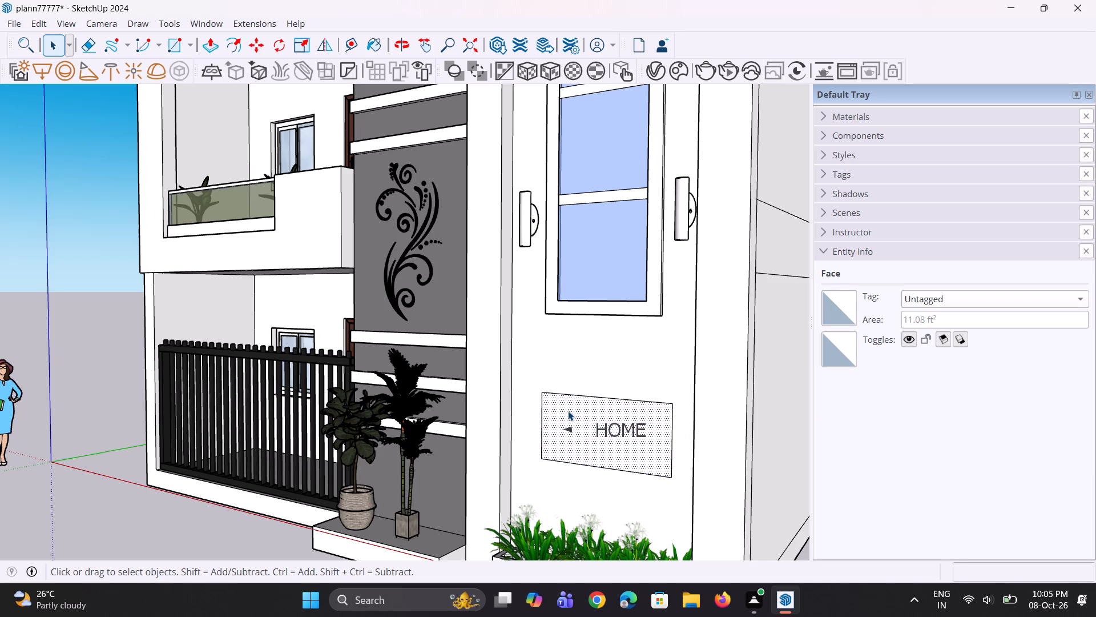
{"action": "key", "text": "space"}
{"action": "key", "text": "space"}
{"action": "key", "text": "ctrl+z"}
{"action": "key", "text": "ctrl+z"}
{"action": "key", "text": "ctrl+z"}
{"action": "key", "text": "ctrl+z"}
{"action": "key", "text": "ctrl+z"}
{"action": "key", "text": "ctrl+z"}
Copy the two tower wall lamps, together with the selected nameplate panel face, about 10' 7" straight down, and clear the selection.
{"action": "scroll", "coordinate": [553, 424], "scroll_direction": "down", "scroll_amount": 4}
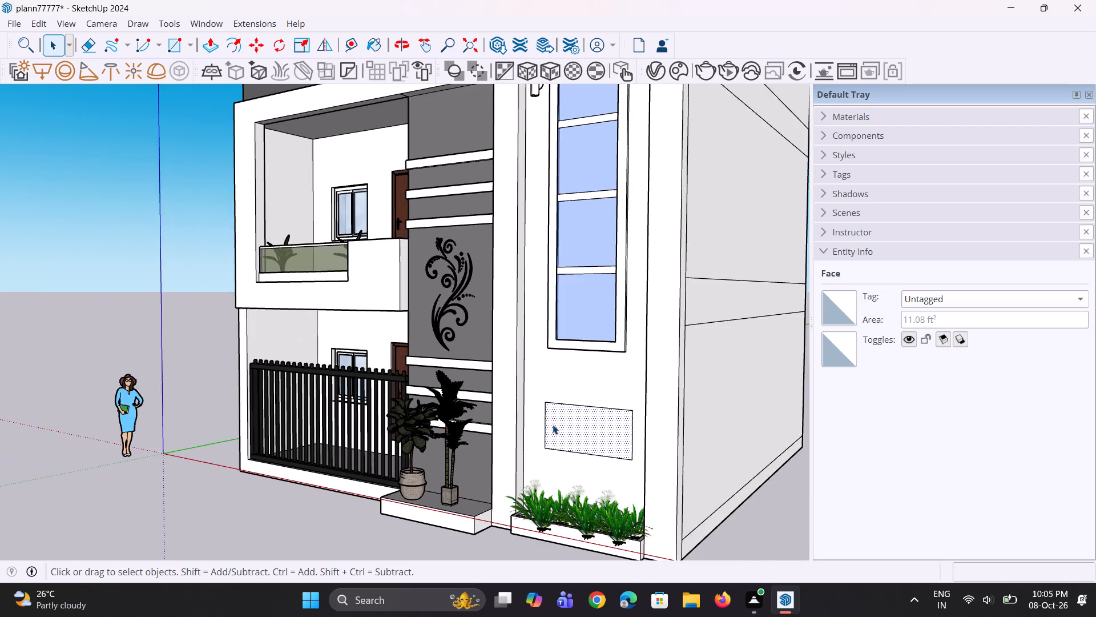
{"action": "middle_click_drag", "start_coordinate": [553, 424], "coordinate": [606, 438]}
{"action": "scroll", "coordinate": [601, 438], "scroll_direction": "down", "scroll_amount": 3}
{"action": "middle_click_drag", "start_coordinate": [600, 439], "coordinate": [594, 410]}
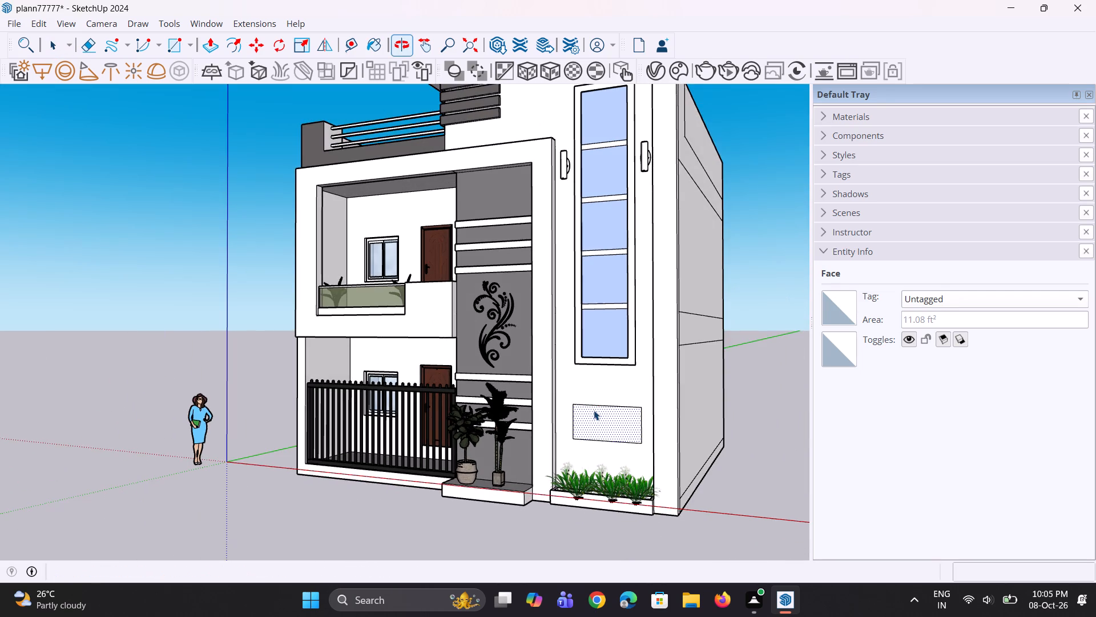
{"action": "scroll", "coordinate": [594, 410], "scroll_direction": "up", "scroll_amount": 1}
{"action": "scroll", "coordinate": [594, 410], "scroll_direction": "down", "scroll_amount": 4}
{"action": "middle_click", "coordinate": [594, 410]}
{"action": "scroll", "coordinate": [617, 316], "scroll_direction": "up", "scroll_amount": 3}
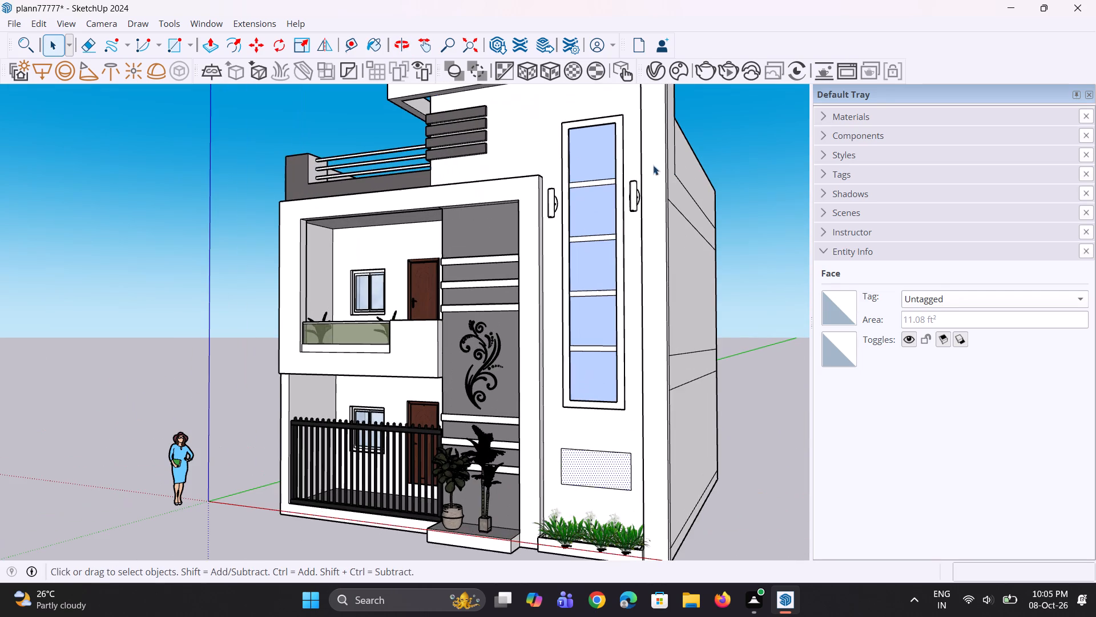
{"action": "left_click", "coordinate": [636, 196], "text": "ctrl"}
{"action": "left_click", "coordinate": [551, 215], "text": "ctrl"}
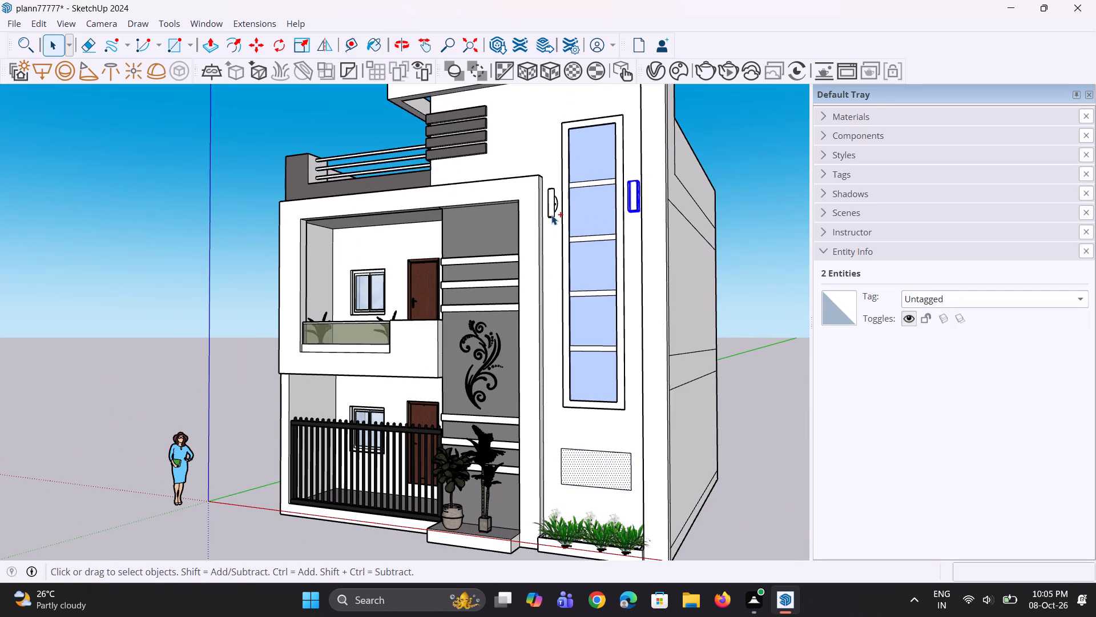
{"action": "key", "text": "m"}
{"action": "left_click", "coordinate": [635, 204]}
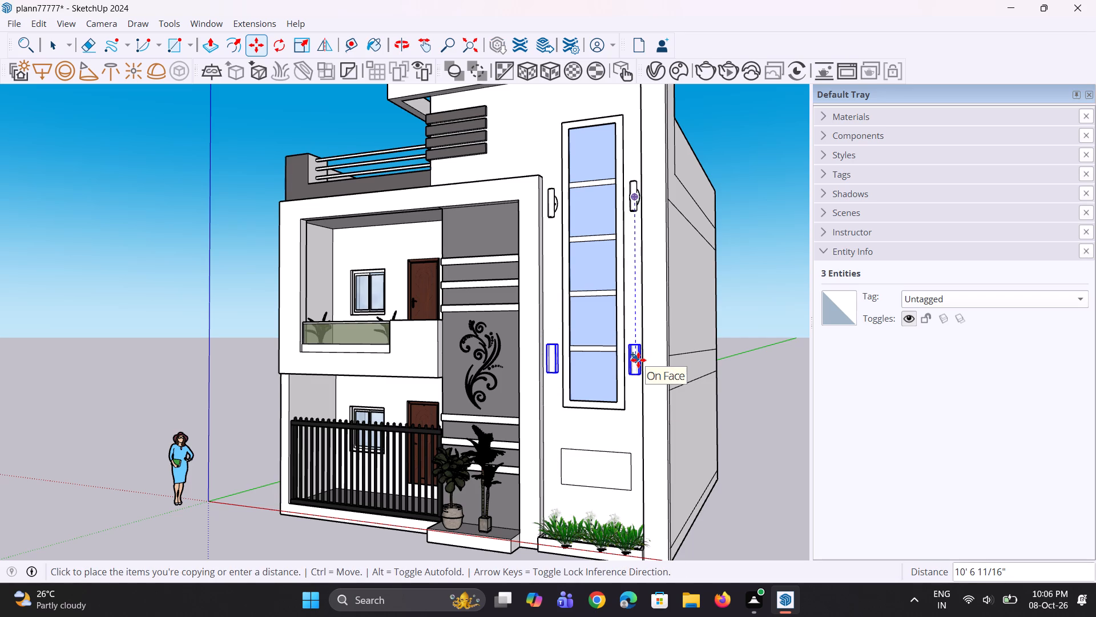
{"action": "left_click", "coordinate": [638, 360]}
{"action": "key", "text": "space"}
{"action": "key", "text": "space"}
{"action": "left_click", "coordinate": [768, 426]}
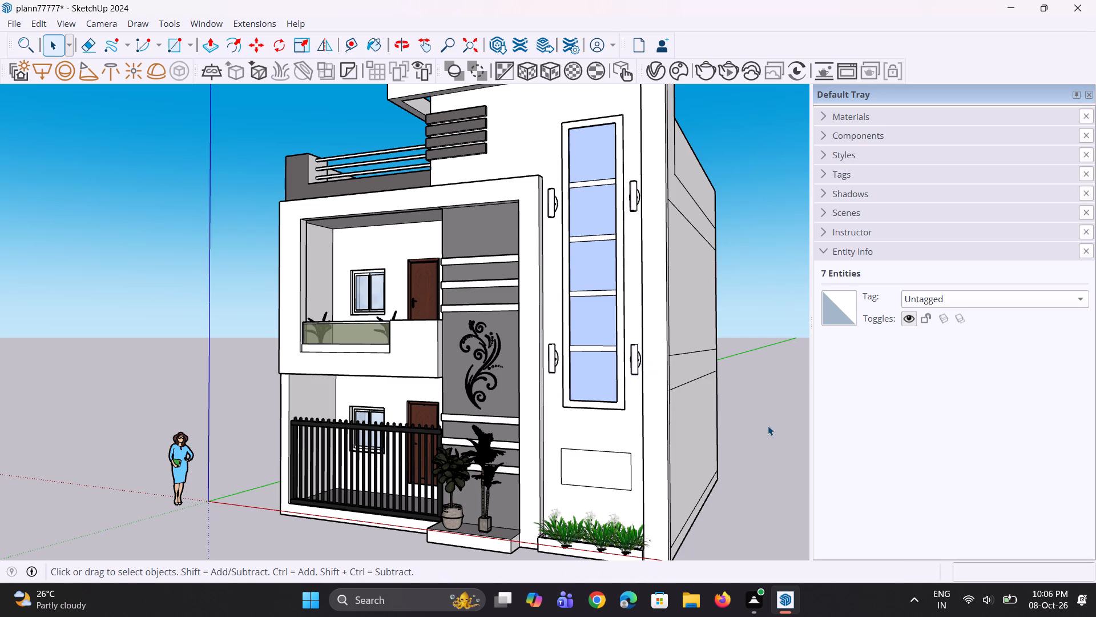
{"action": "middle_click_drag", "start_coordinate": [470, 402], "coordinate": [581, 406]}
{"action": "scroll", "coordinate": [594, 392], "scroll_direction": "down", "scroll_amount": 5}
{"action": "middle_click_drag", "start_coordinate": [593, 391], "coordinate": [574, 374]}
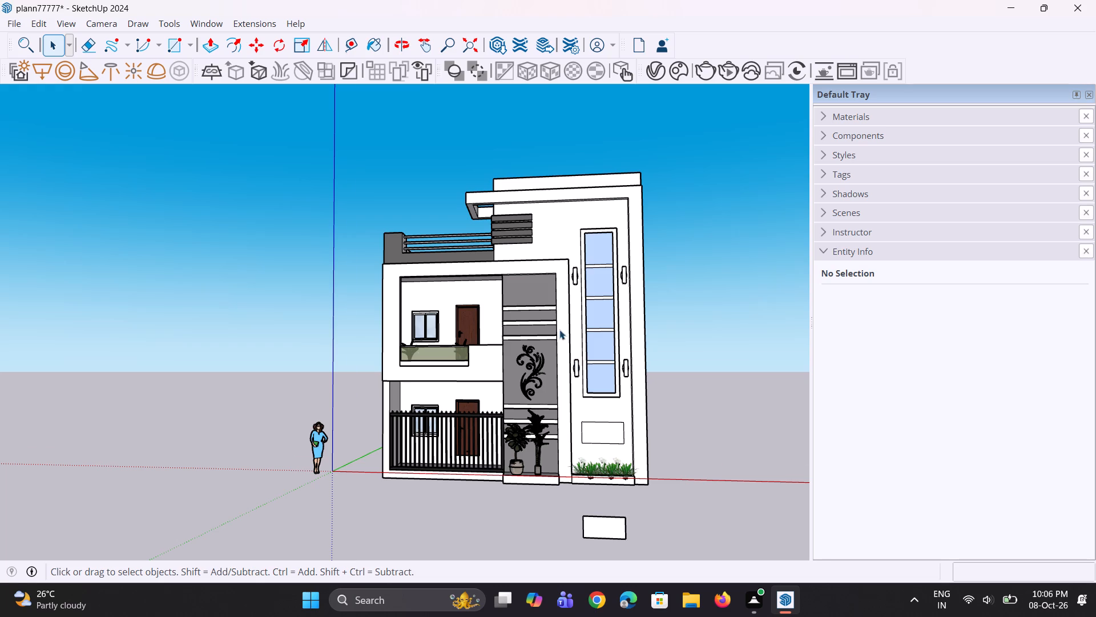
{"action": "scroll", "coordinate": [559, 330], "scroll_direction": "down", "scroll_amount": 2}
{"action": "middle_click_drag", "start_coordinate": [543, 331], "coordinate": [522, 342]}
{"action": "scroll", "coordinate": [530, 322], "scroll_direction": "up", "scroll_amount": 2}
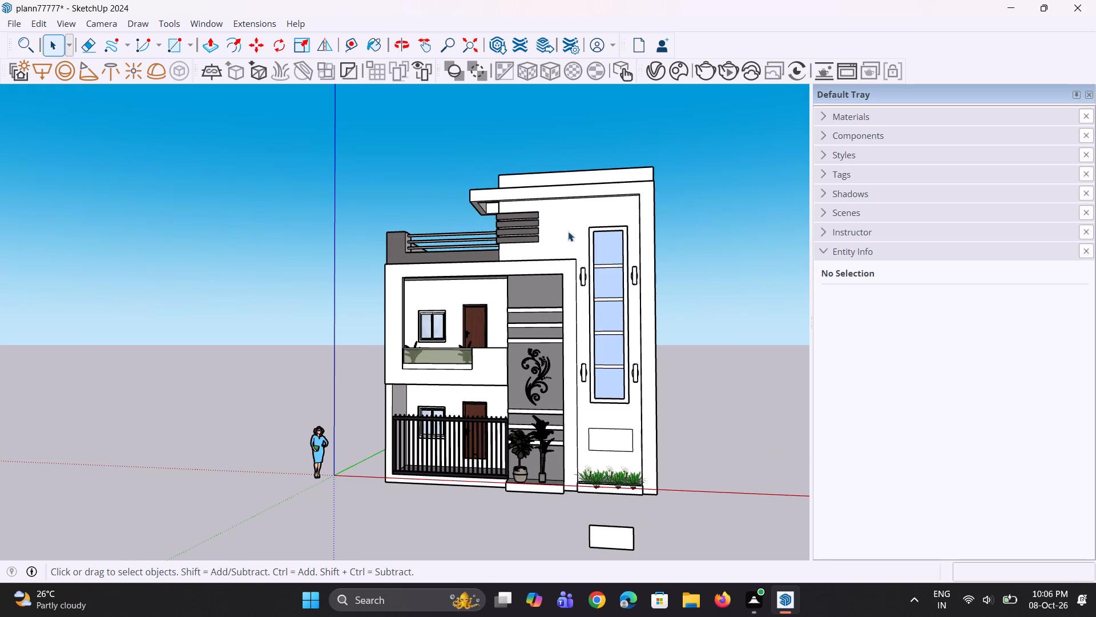
Create a generic V-Ray material with the saved light peach swatch as diffuse colour, and brighten it close to maximum.
{"action": "left_click", "coordinate": [648, 73]}
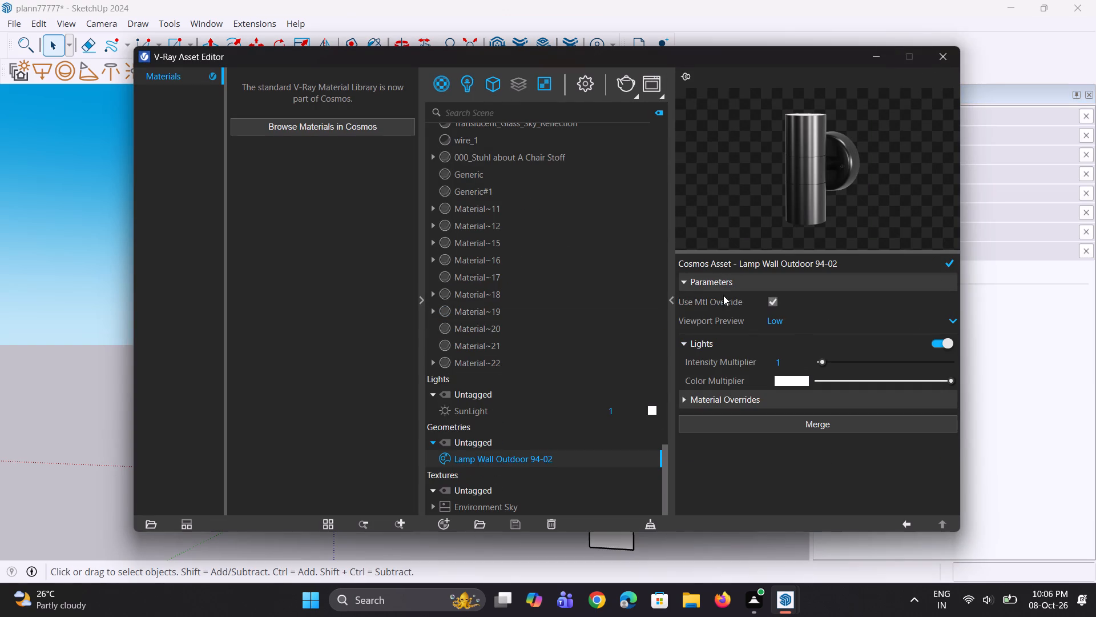
{"action": "left_click", "coordinate": [433, 88]}
{"action": "right_click", "coordinate": [435, 86]}
{"action": "left_click", "coordinate": [445, 116]}
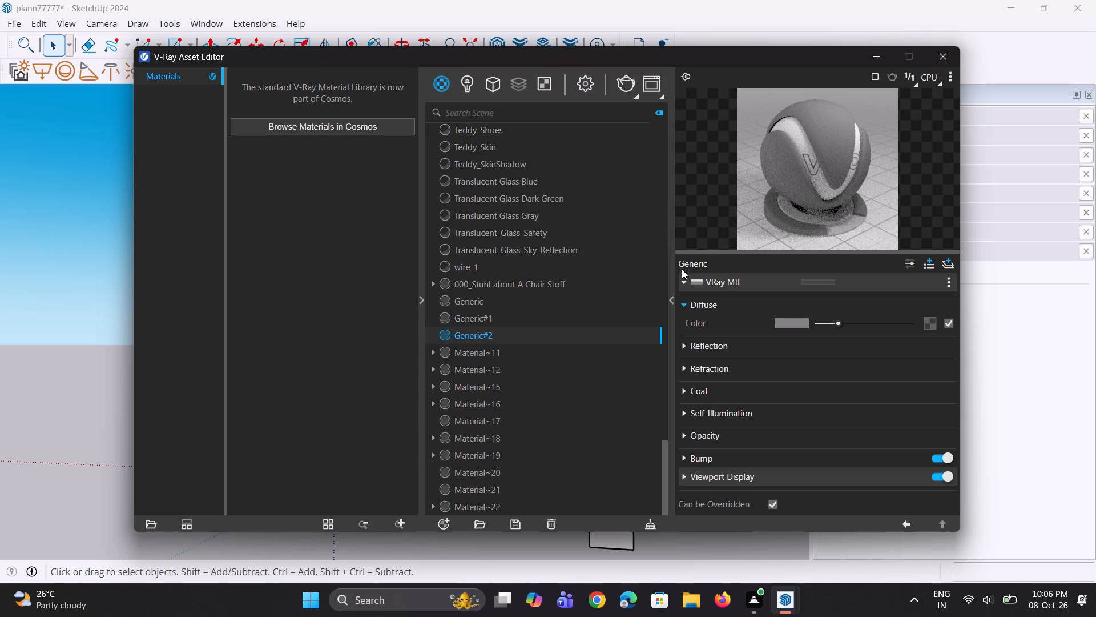
{"action": "left_click", "coordinate": [794, 329]}
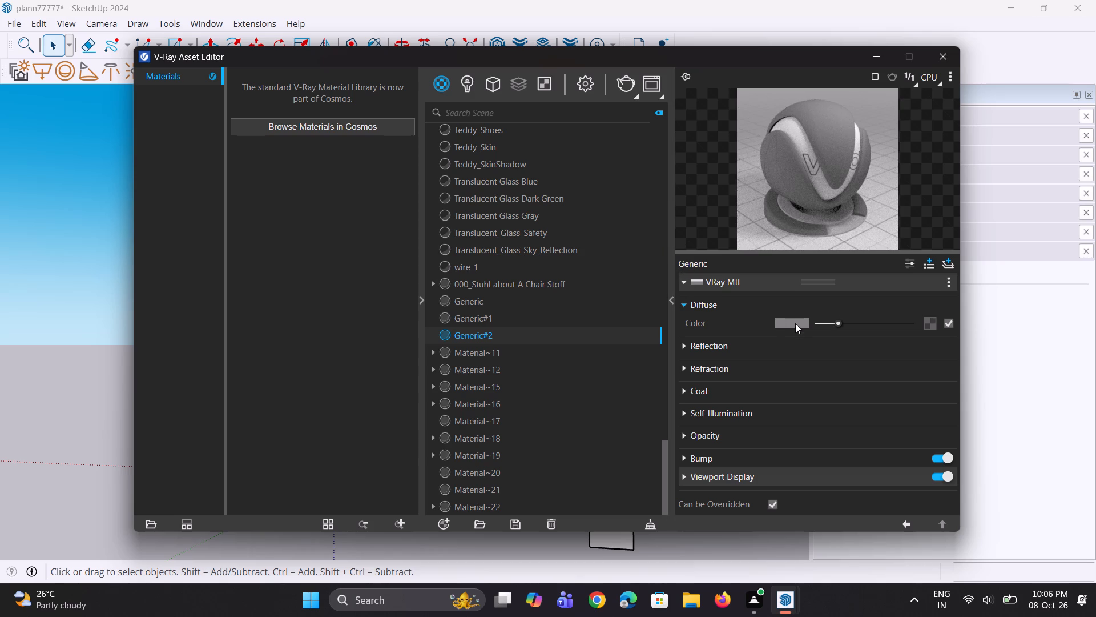
{"action": "left_click", "coordinate": [795, 323]}
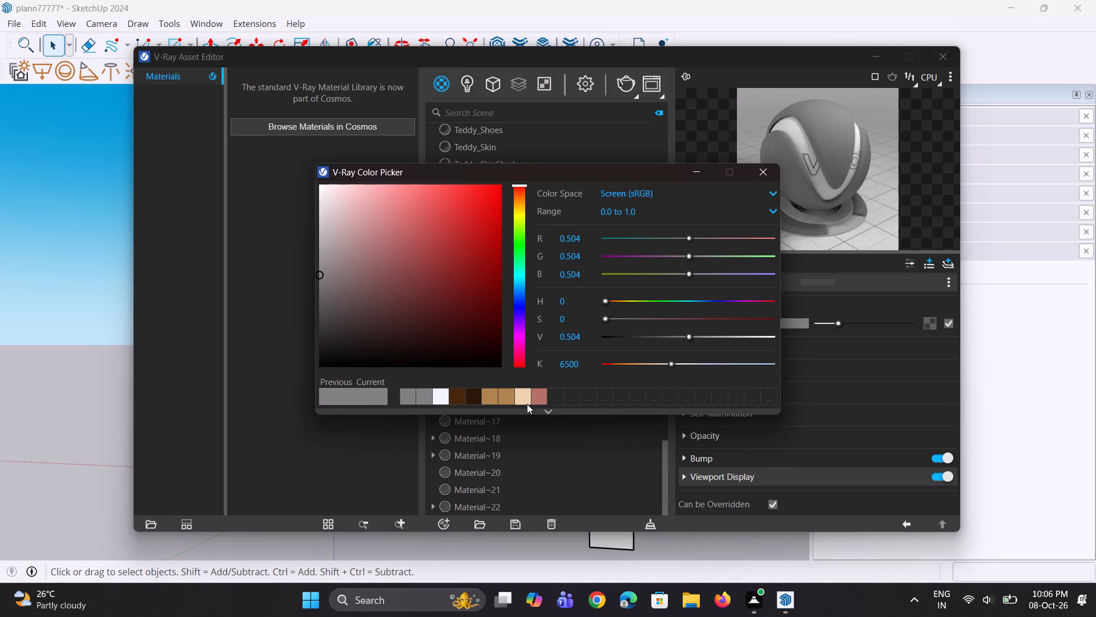
{"action": "left_click", "coordinate": [527, 404]}
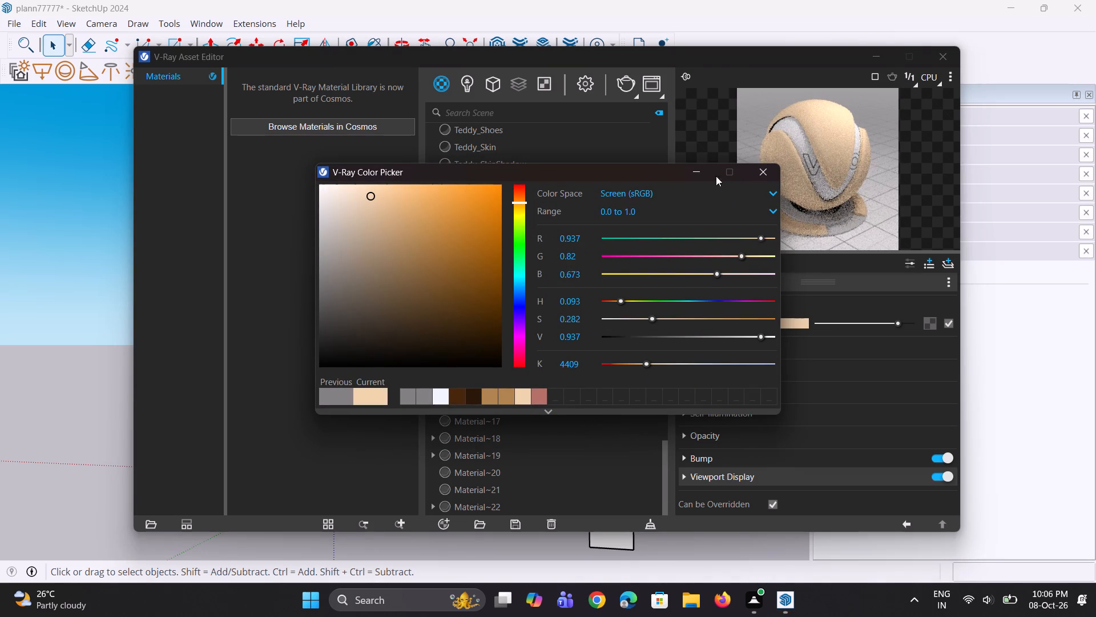
{"action": "left_click", "coordinate": [702, 174]}
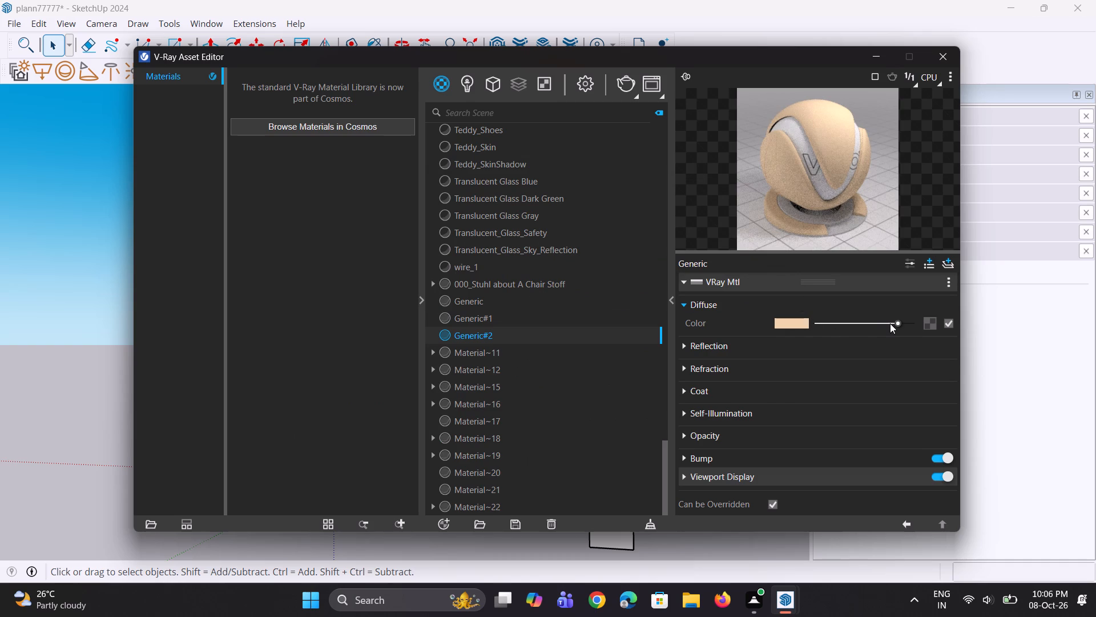
{"action": "left_click_drag", "start_coordinate": [892, 323], "coordinate": [890, 326]}
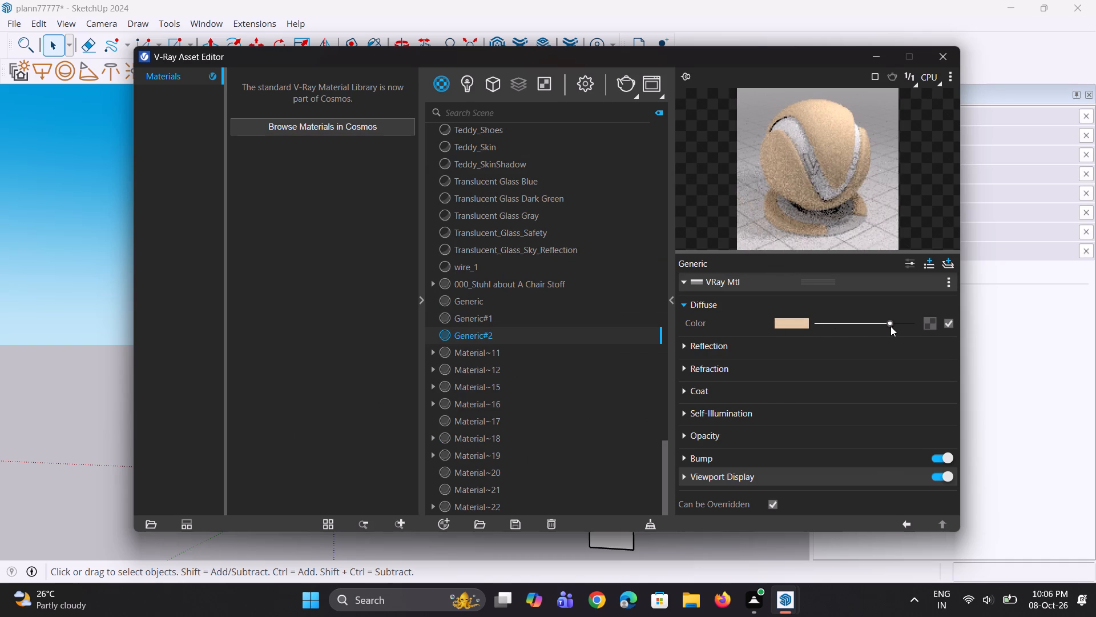
{"action": "left_click_drag", "start_coordinate": [890, 326], "coordinate": [909, 326]}
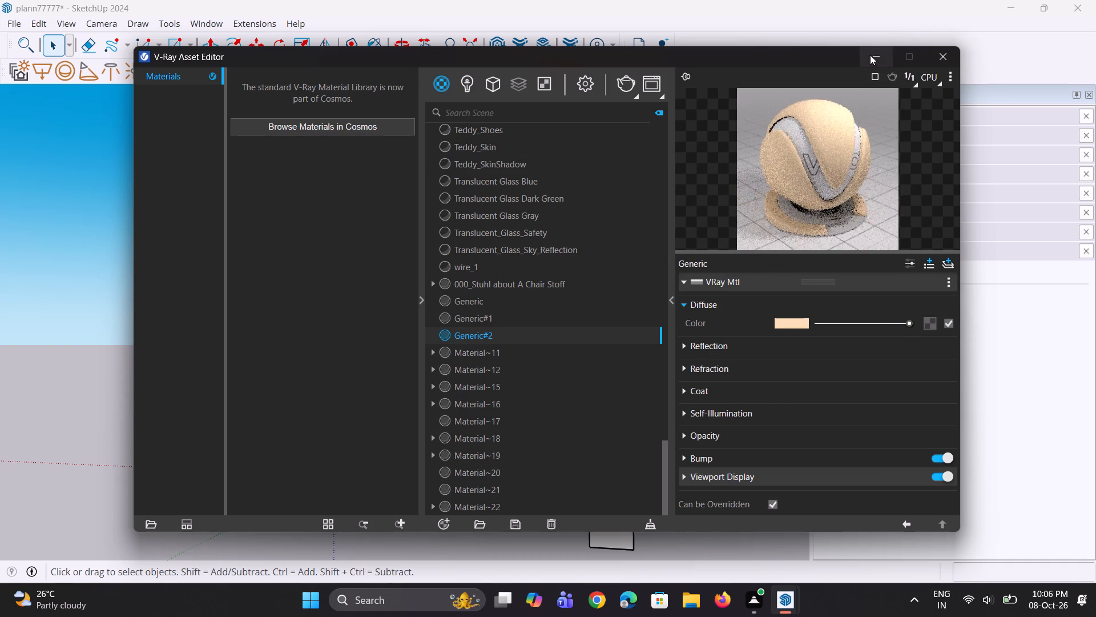
{"action": "left_click", "coordinate": [870, 55]}
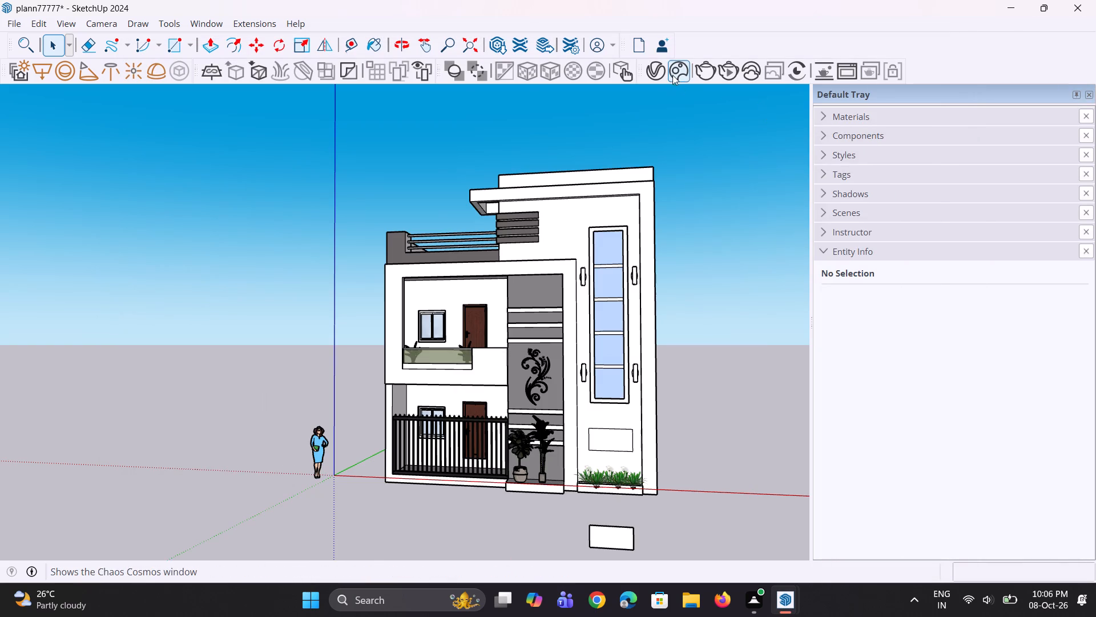
Give the peach material a mid-grey reflection colour and a reflection glossiness of 0.95, and put the Asset Editor away.
{"action": "left_click", "coordinate": [665, 73]}
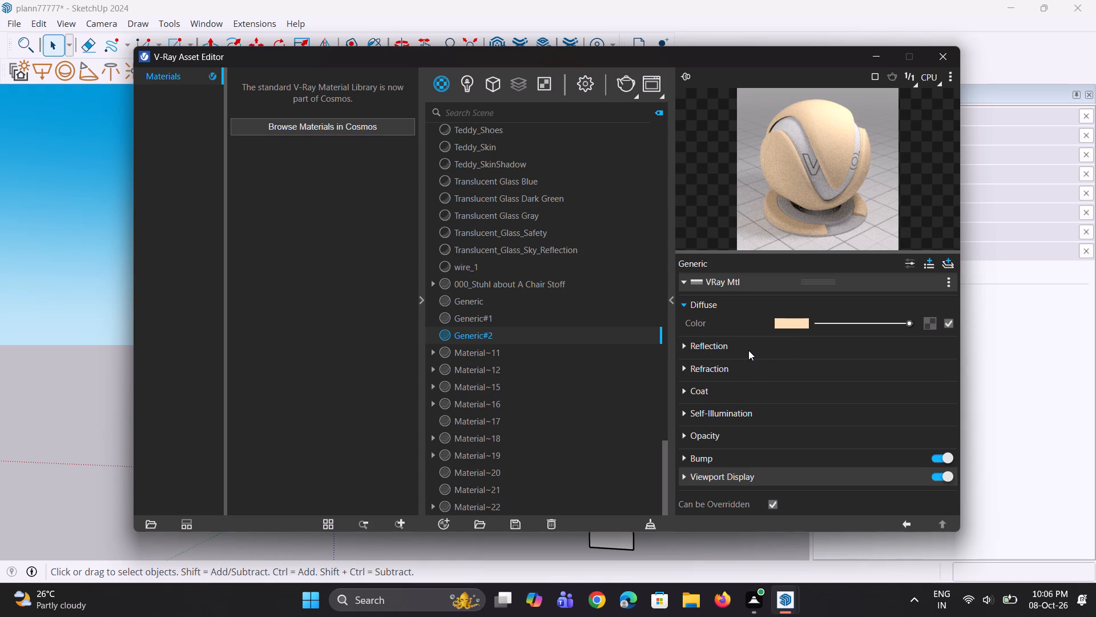
{"action": "left_click", "coordinate": [748, 350]}
{"action": "left_click_drag", "start_coordinate": [821, 361], "coordinate": [836, 368]}
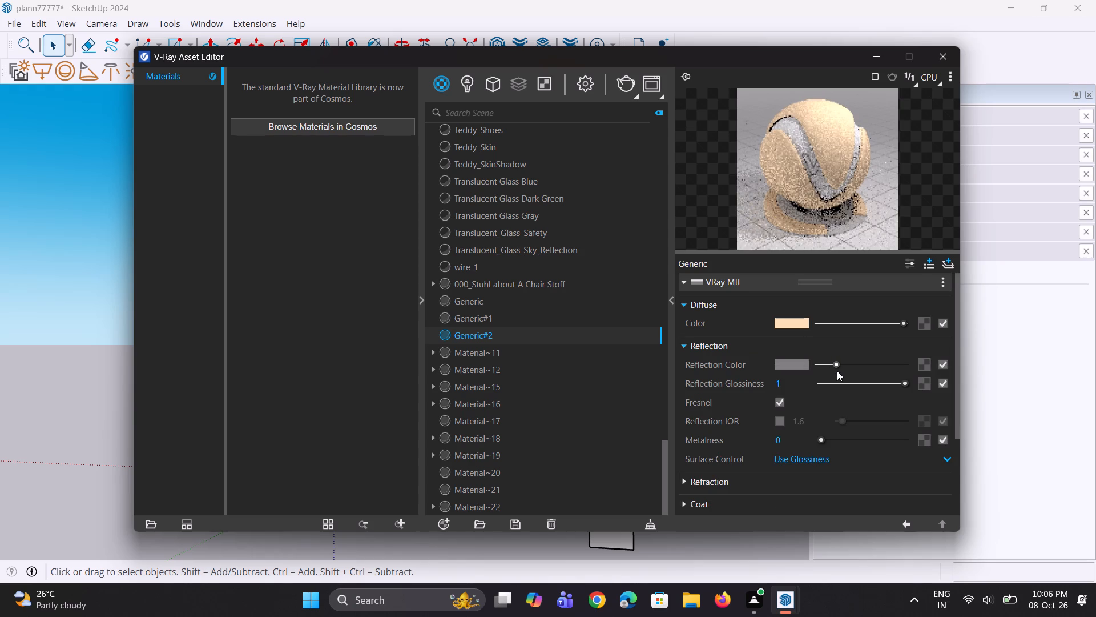
{"action": "left_click_drag", "start_coordinate": [792, 387], "coordinate": [744, 390]}
{"action": "type", "text": "0.95"}
{"action": "key", "text": "Return"}
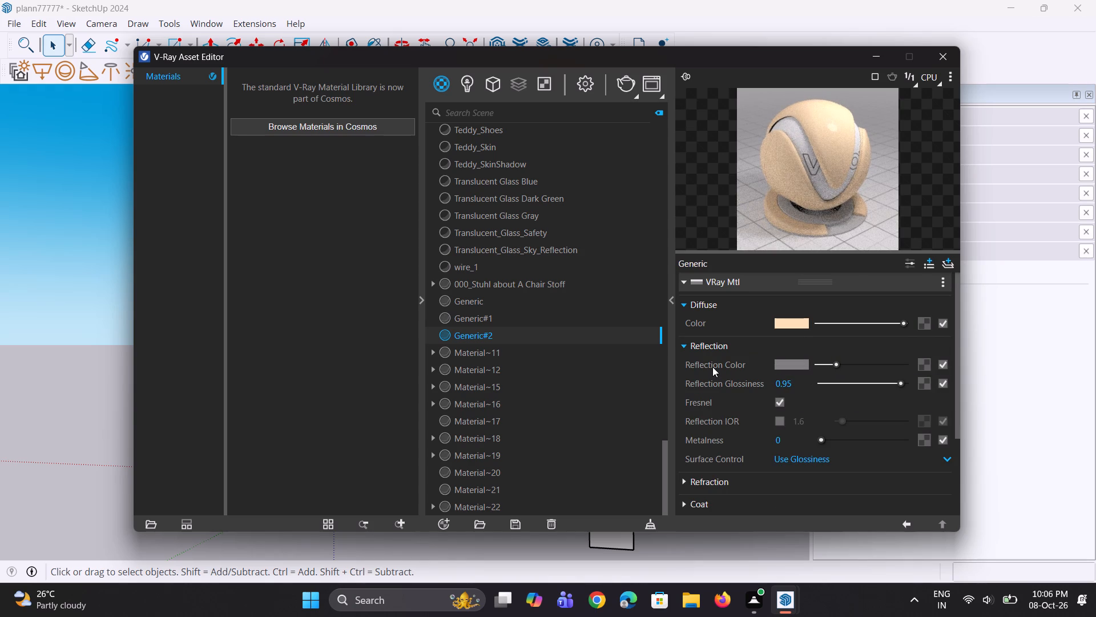
{"action": "double_click", "coordinate": [835, 165]}
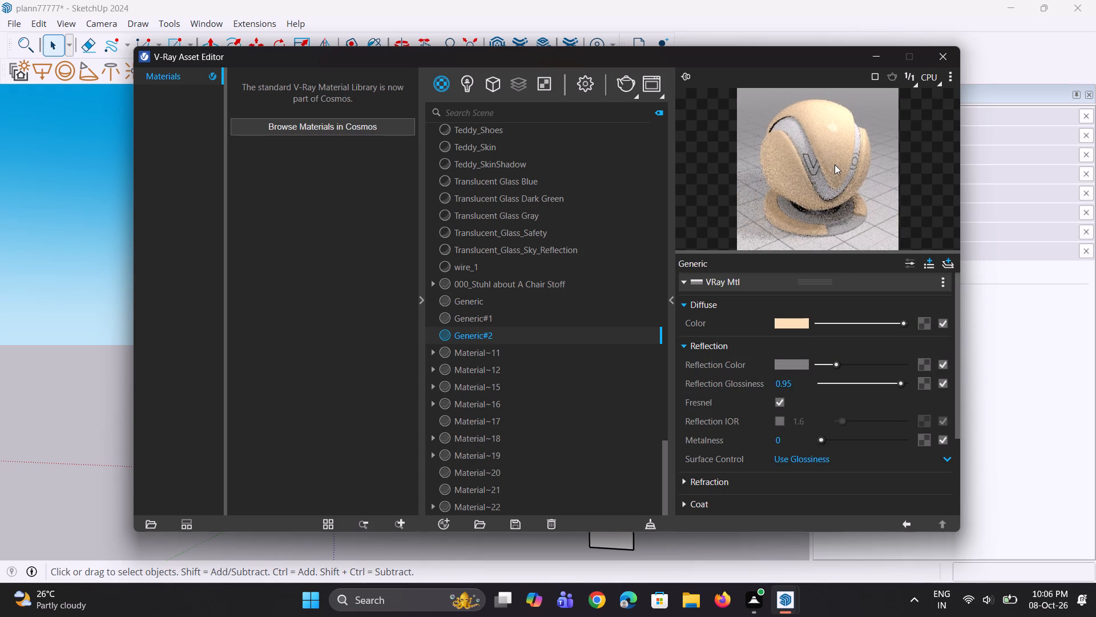
{"action": "left_click", "coordinate": [875, 63]}
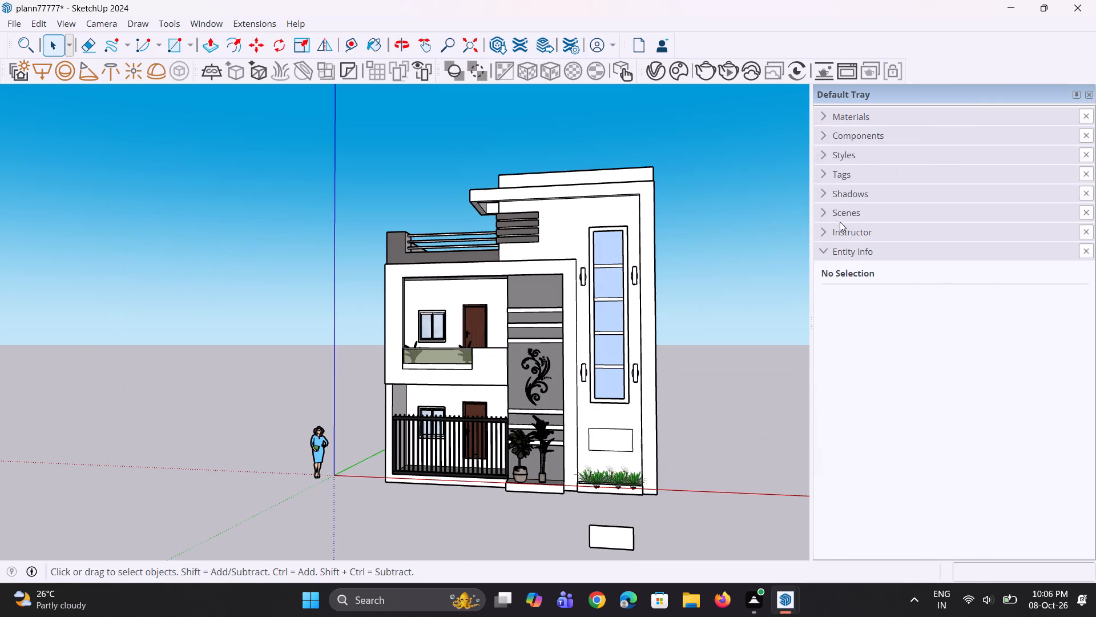
Paint the upper balcony recess's back wall, both side walls and ceiling with the new peach material.
{"action": "left_click", "coordinate": [824, 116]}
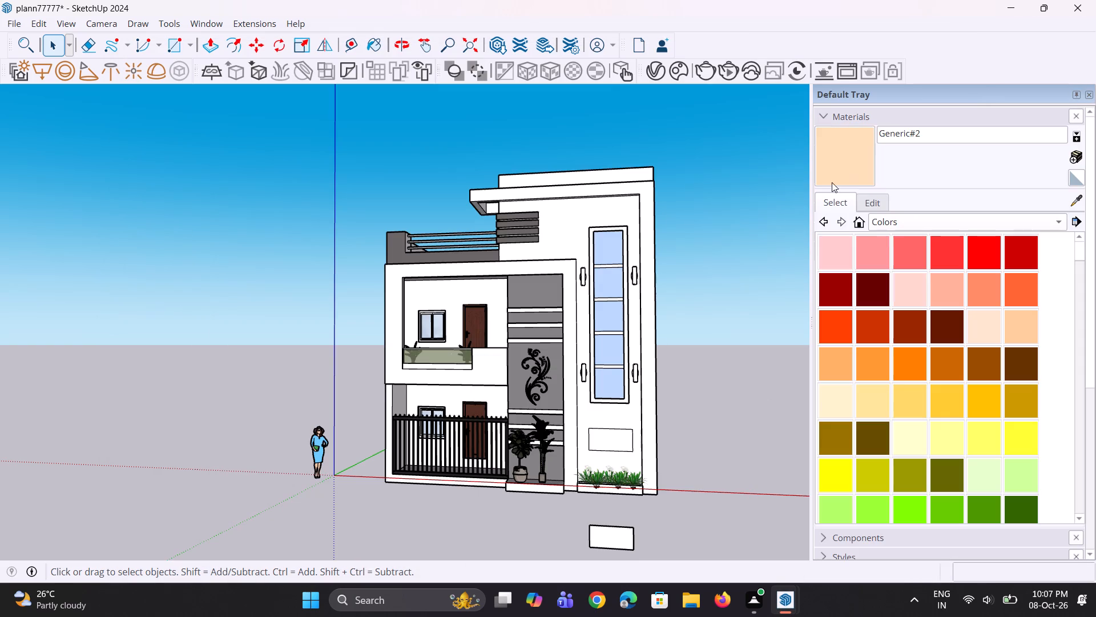
{"action": "left_click", "coordinate": [837, 164]}
{"action": "scroll", "coordinate": [603, 308], "scroll_direction": "up", "scroll_amount": 3}
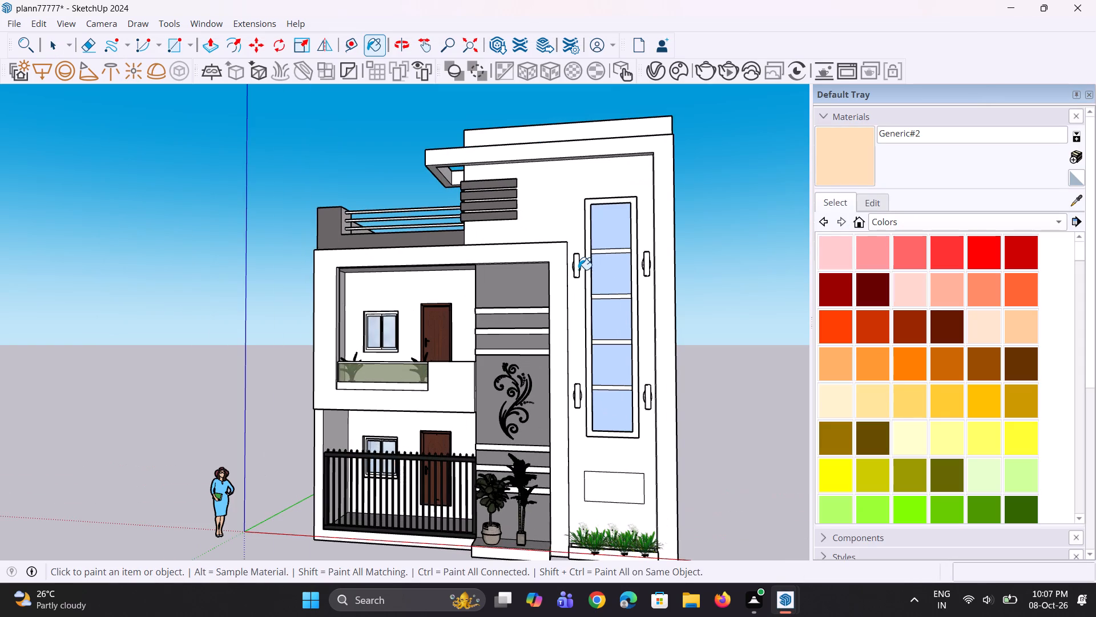
{"action": "scroll", "coordinate": [578, 270], "scroll_direction": "down", "scroll_amount": 2}
{"action": "scroll", "coordinate": [420, 318], "scroll_direction": "up", "scroll_amount": 2}
{"action": "left_click", "coordinate": [431, 293]}
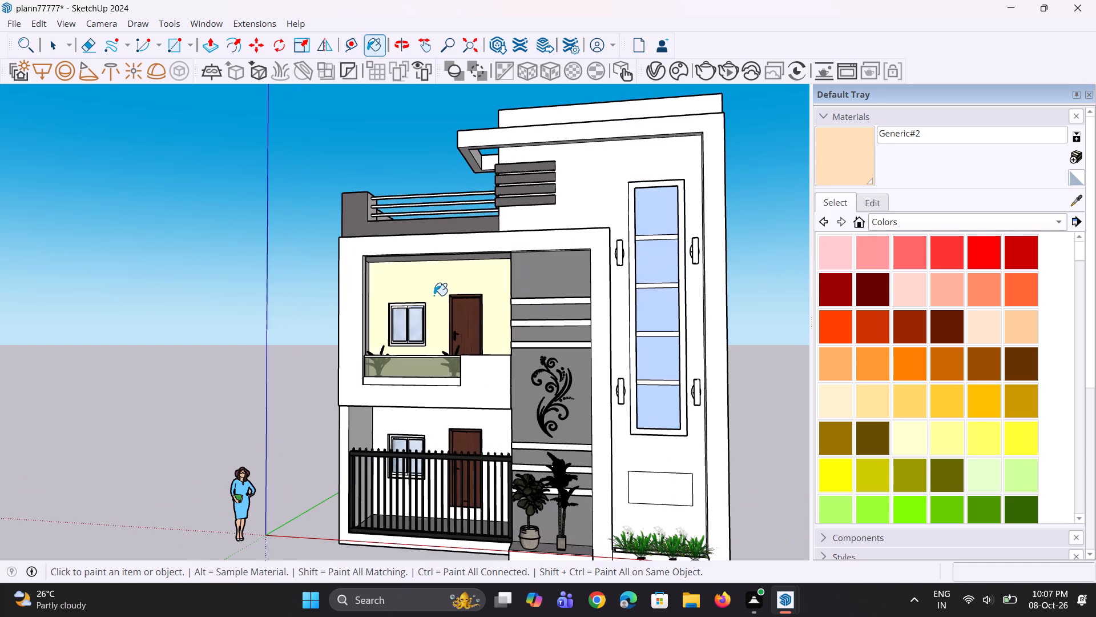
{"action": "middle_click_drag", "start_coordinate": [449, 339], "coordinate": [374, 348]}
{"action": "middle_click_drag", "start_coordinate": [425, 326], "coordinate": [392, 325]}
{"action": "left_click", "coordinate": [386, 309]}
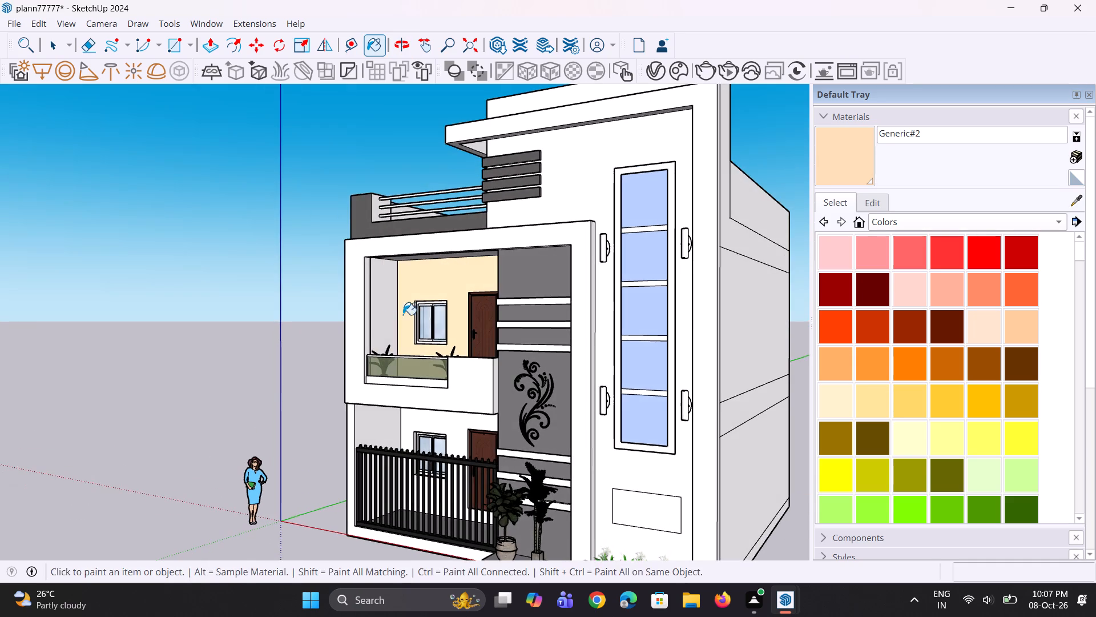
{"action": "middle_click_drag", "start_coordinate": [425, 319], "coordinate": [462, 243]}
{"action": "left_click", "coordinate": [462, 259]}
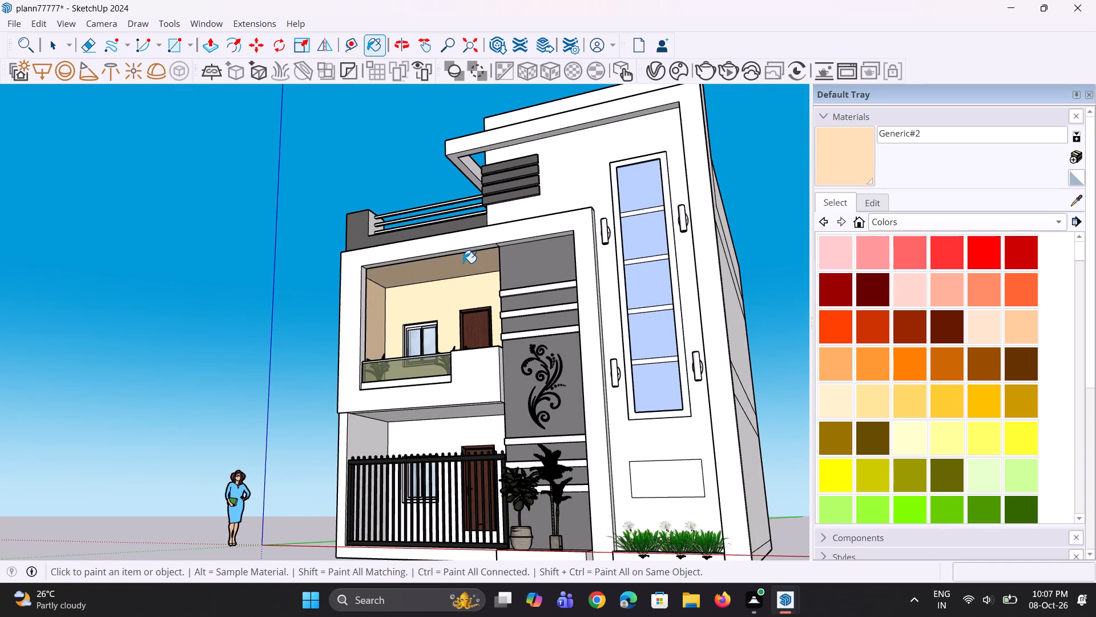
{"action": "middle_click_drag", "start_coordinate": [466, 286], "coordinate": [545, 340]}
{"action": "middle_click_drag", "start_coordinate": [402, 342], "coordinate": [522, 353]}
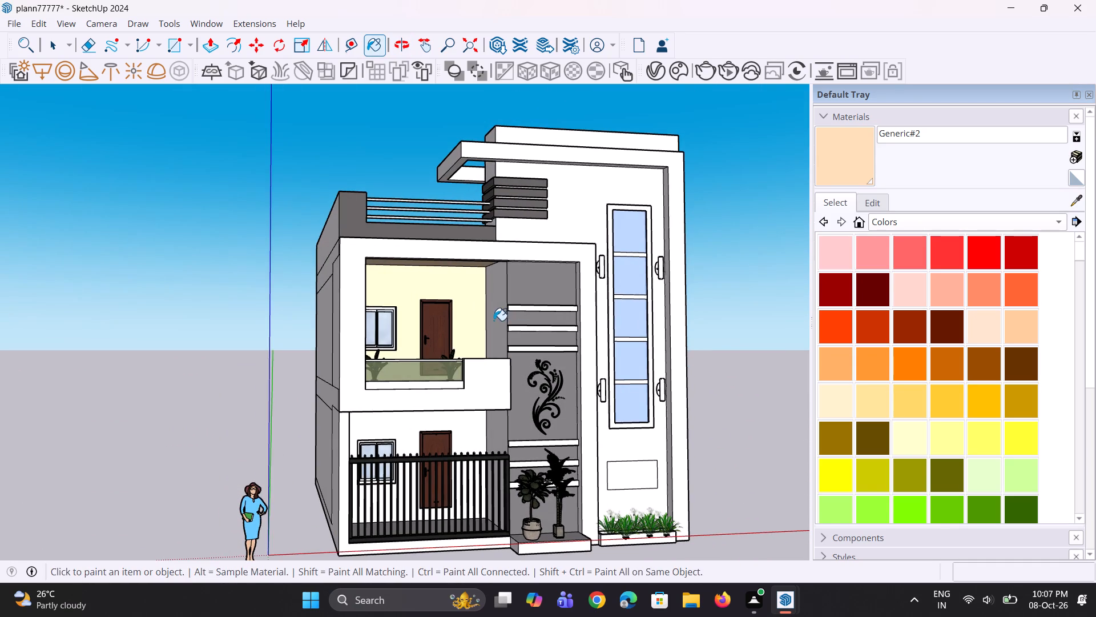
{"action": "left_click", "coordinate": [494, 320]}
Paint the ground-floor porch recess's back wall, ceiling and both side walls with the peach material.
{"action": "middle_click_drag", "start_coordinate": [514, 428], "coordinate": [478, 353]}
{"action": "left_click", "coordinate": [464, 423]}
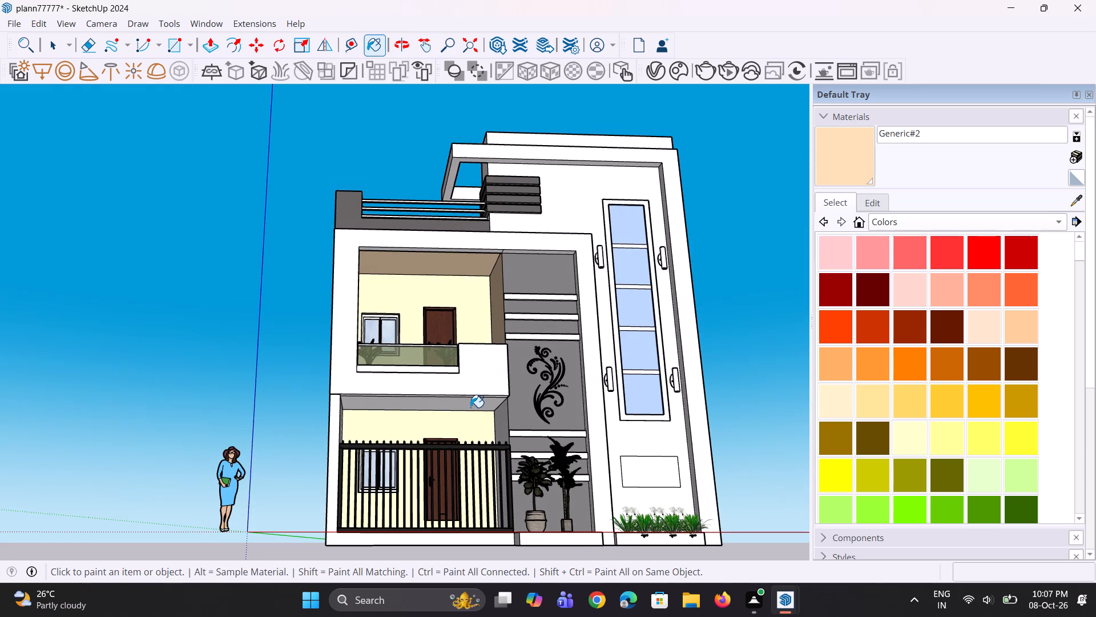
{"action": "left_click", "coordinate": [470, 407]}
{"action": "middle_click_drag", "start_coordinate": [476, 418], "coordinate": [398, 438]}
{"action": "scroll", "coordinate": [352, 424], "scroll_direction": "up", "scroll_amount": 1}
{"action": "left_click", "coordinate": [349, 424]}
{"action": "middle_click_drag", "start_coordinate": [366, 427], "coordinate": [462, 411]}
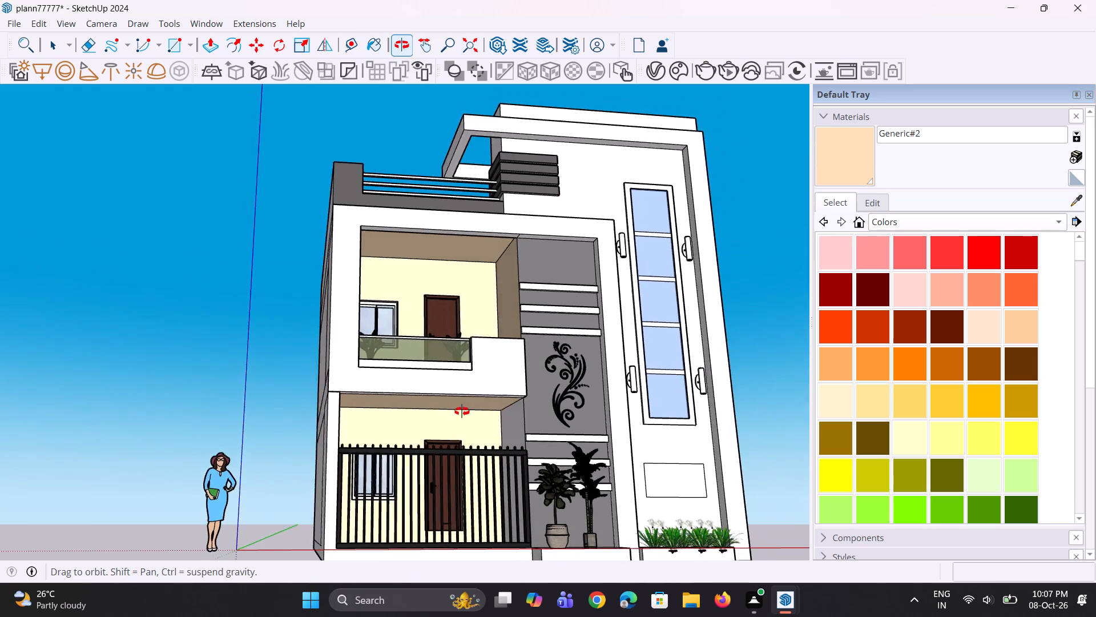
{"action": "middle_click_drag", "start_coordinate": [462, 411], "coordinate": [470, 416]}
{"action": "left_click", "coordinate": [517, 427]}
Examine the painted recesses and the whole front elevation from several angles and distances.
{"action": "scroll", "coordinate": [507, 410], "scroll_direction": "down", "scroll_amount": 4}
{"action": "middle_click_drag", "start_coordinate": [502, 385], "coordinate": [502, 445]}
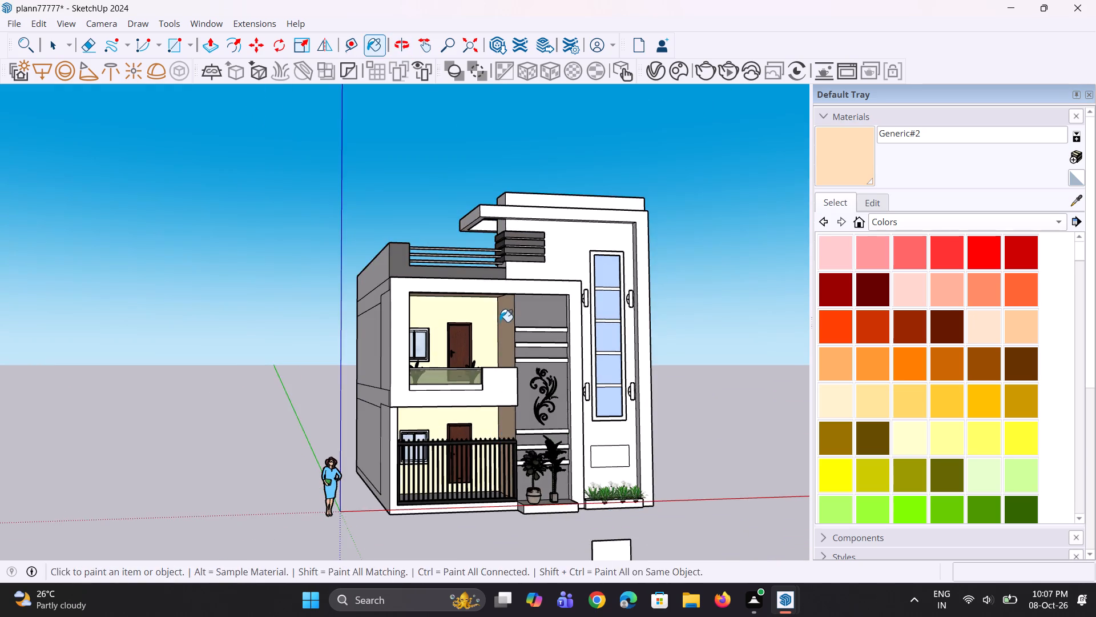
{"action": "middle_click_drag", "start_coordinate": [499, 324], "coordinate": [493, 381]}
{"action": "scroll", "coordinate": [617, 334], "scroll_direction": "up", "scroll_amount": 1}
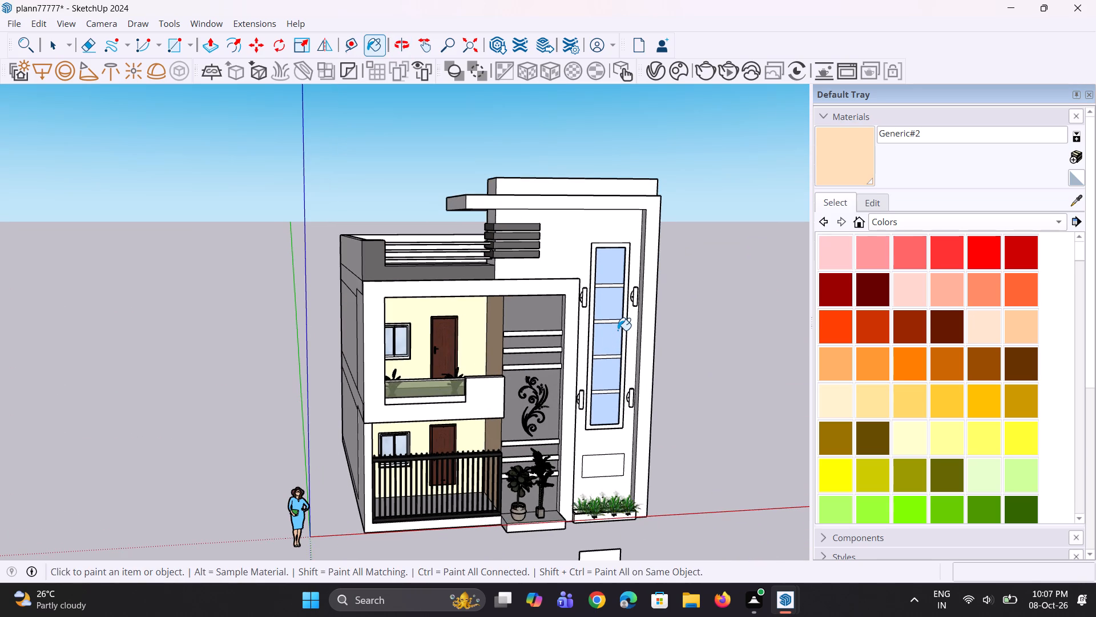
{"action": "scroll", "coordinate": [618, 330], "scroll_direction": "down", "scroll_amount": 2}
{"action": "middle_click_drag", "start_coordinate": [624, 333], "coordinate": [607, 327]}
{"action": "scroll", "coordinate": [607, 327], "scroll_direction": "down", "scroll_amount": 3}
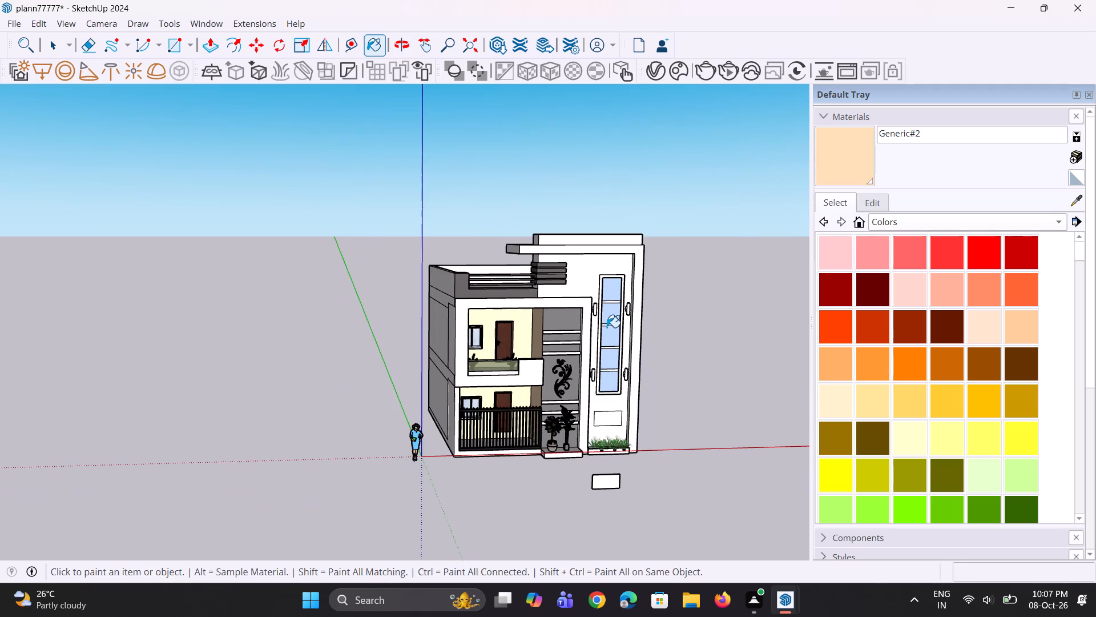
{"action": "scroll", "coordinate": [607, 327], "scroll_direction": "down", "scroll_amount": 1}
{"action": "scroll", "coordinate": [547, 411], "scroll_direction": "down", "scroll_amount": 1}
{"action": "middle_click_drag", "start_coordinate": [547, 411], "coordinate": [523, 421]}
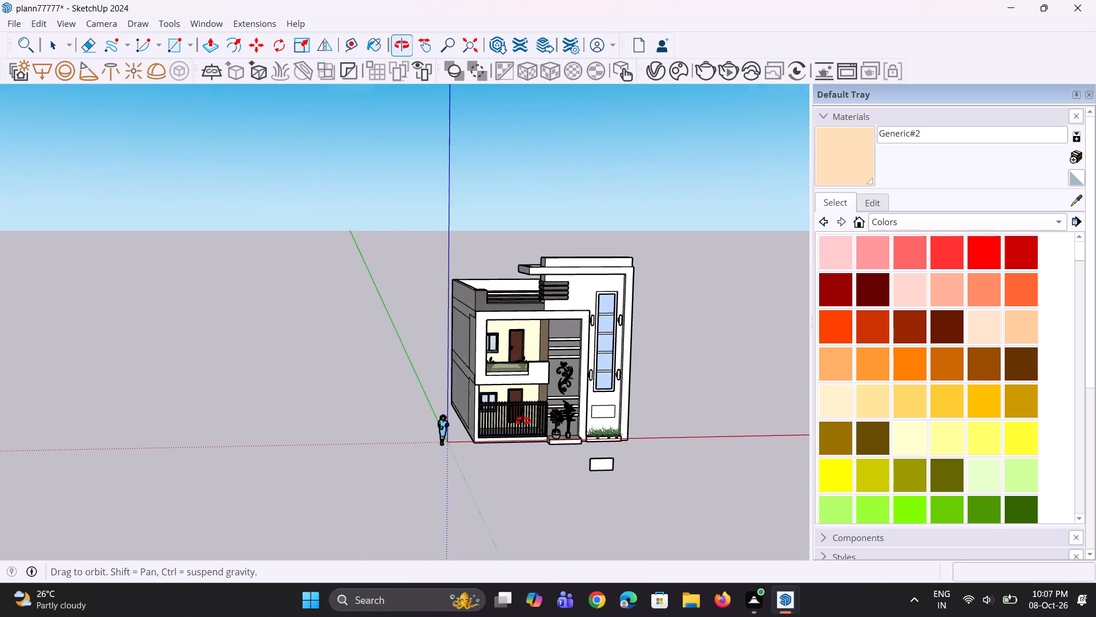
{"action": "middle_click_drag", "start_coordinate": [523, 421], "coordinate": [522, 421]}
{"action": "scroll", "coordinate": [522, 419], "scroll_direction": "up", "scroll_amount": 6}
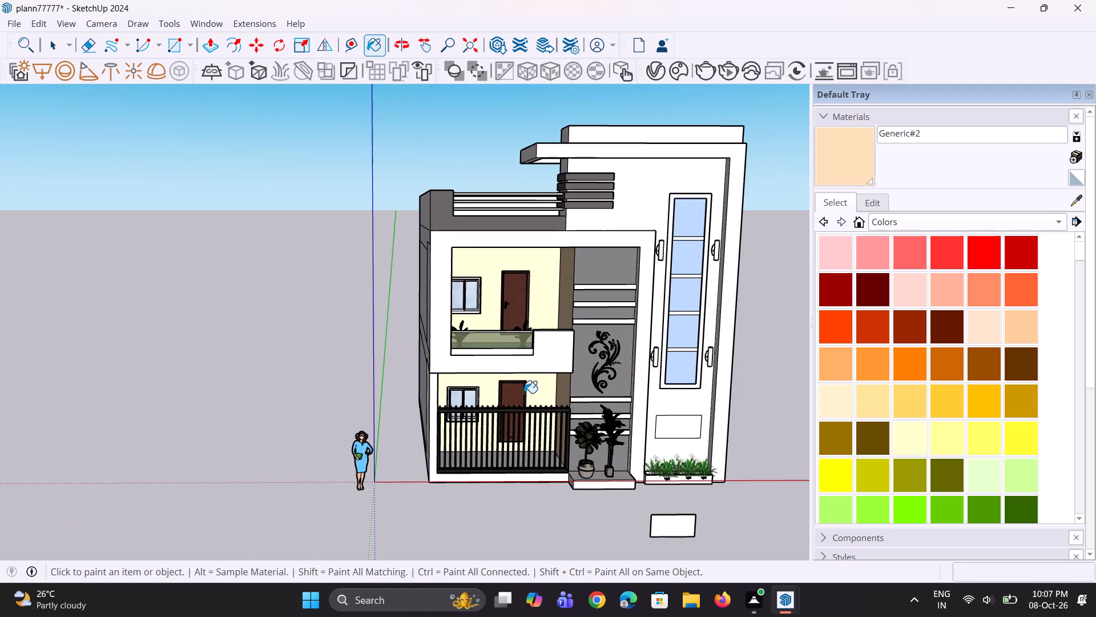
{"action": "scroll", "coordinate": [537, 406], "scroll_direction": "down", "scroll_amount": 4}
{"action": "middle_click", "coordinate": [538, 406]}
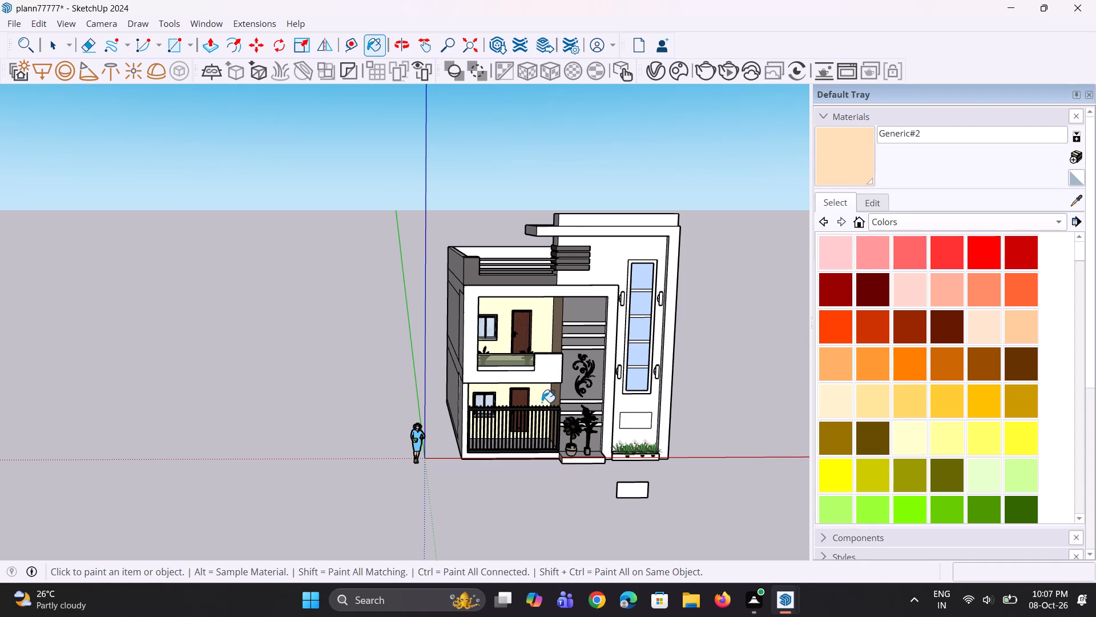
Create another generic V-Ray material and open its diffuse colour for editing.
{"action": "left_click", "coordinate": [647, 79]}
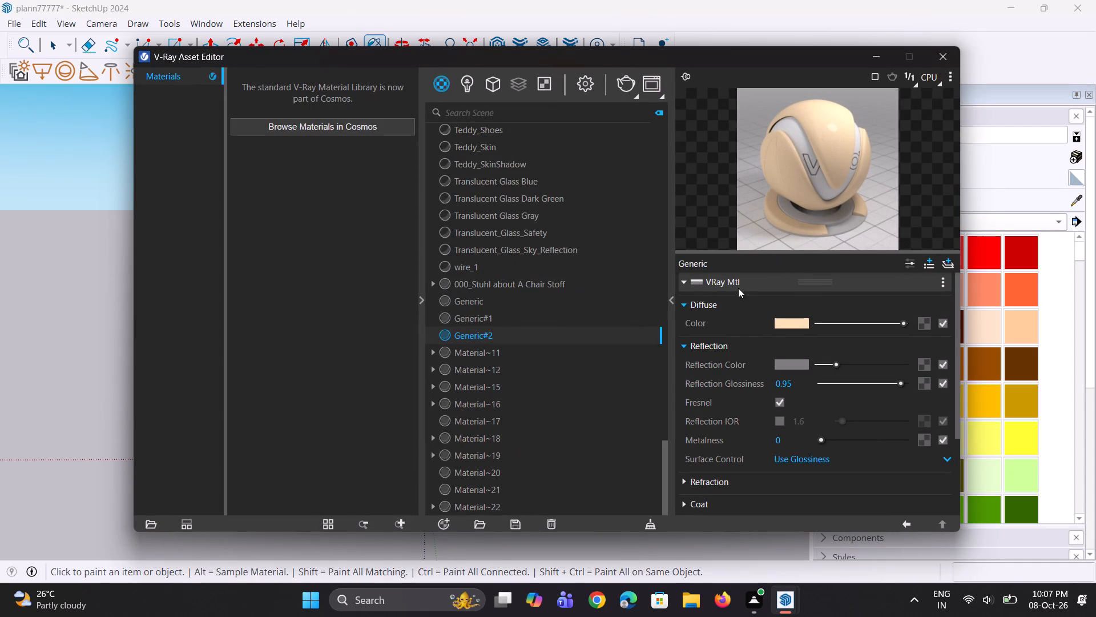
{"action": "right_click", "coordinate": [442, 90]}
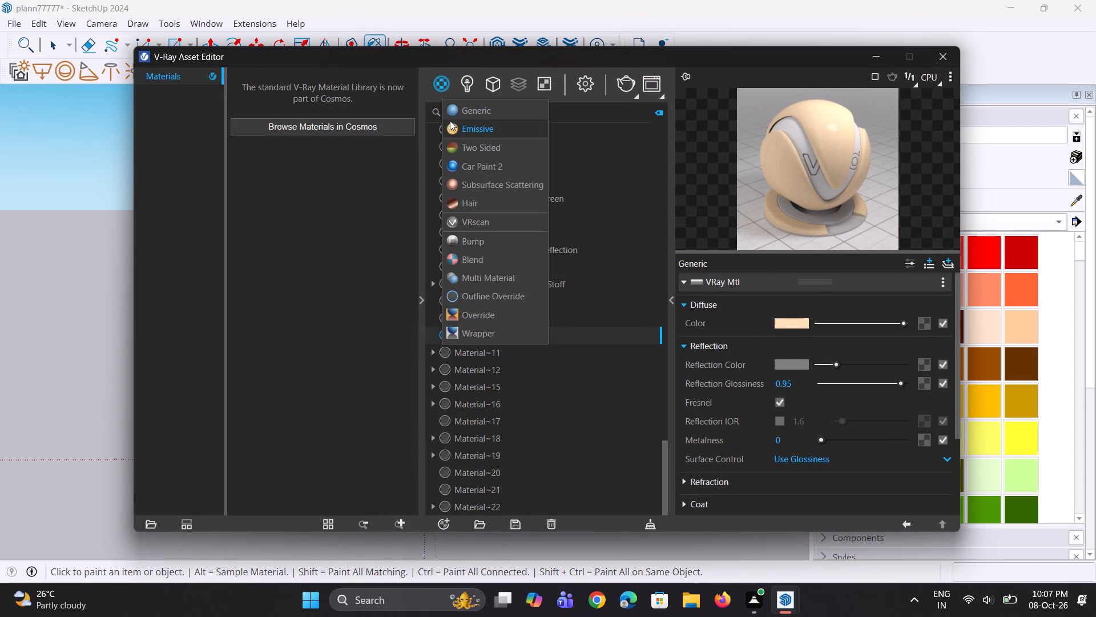
{"action": "left_click", "coordinate": [464, 111]}
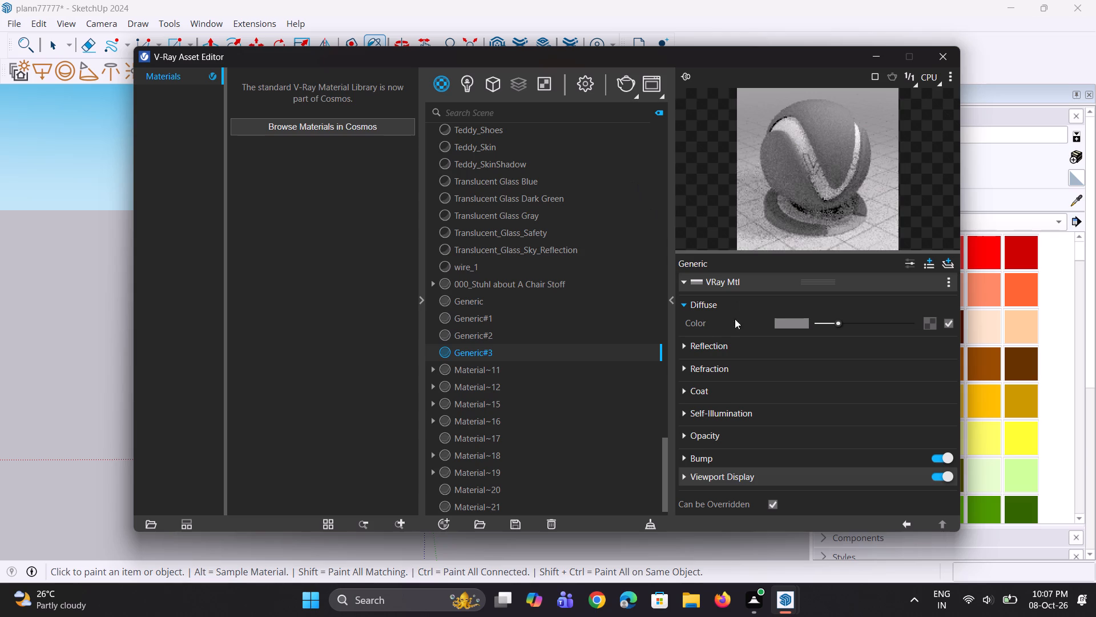
{"action": "left_click", "coordinate": [789, 322]}
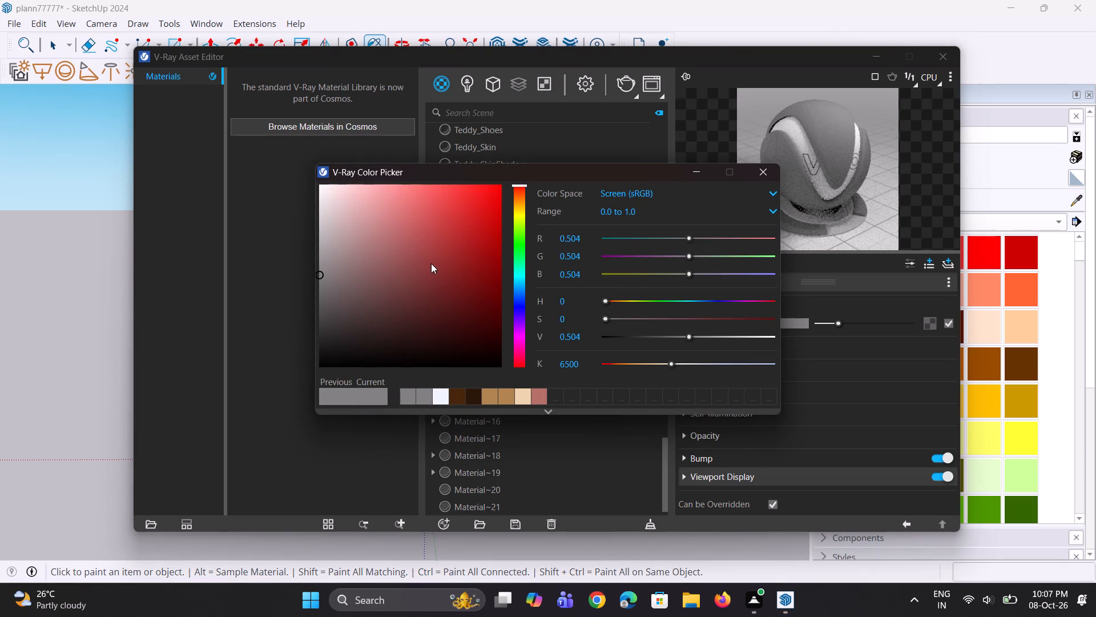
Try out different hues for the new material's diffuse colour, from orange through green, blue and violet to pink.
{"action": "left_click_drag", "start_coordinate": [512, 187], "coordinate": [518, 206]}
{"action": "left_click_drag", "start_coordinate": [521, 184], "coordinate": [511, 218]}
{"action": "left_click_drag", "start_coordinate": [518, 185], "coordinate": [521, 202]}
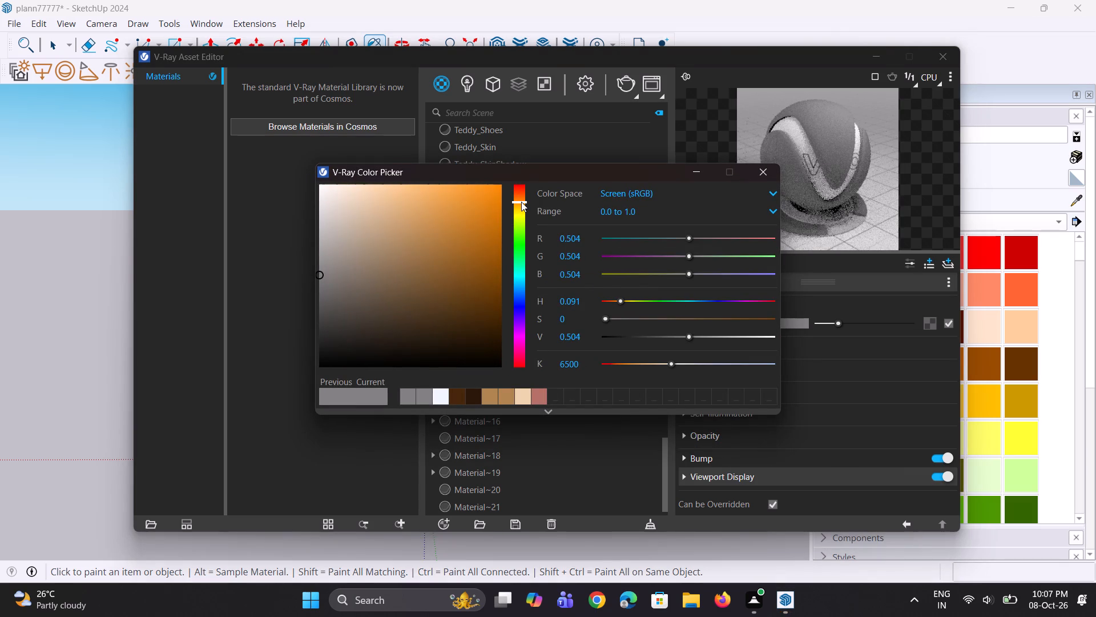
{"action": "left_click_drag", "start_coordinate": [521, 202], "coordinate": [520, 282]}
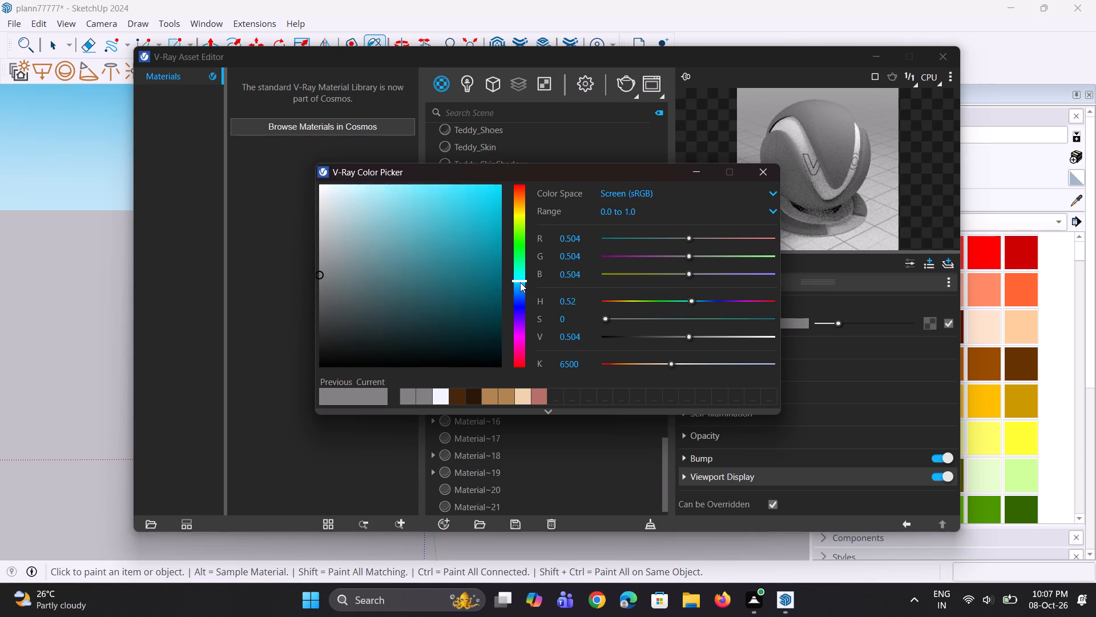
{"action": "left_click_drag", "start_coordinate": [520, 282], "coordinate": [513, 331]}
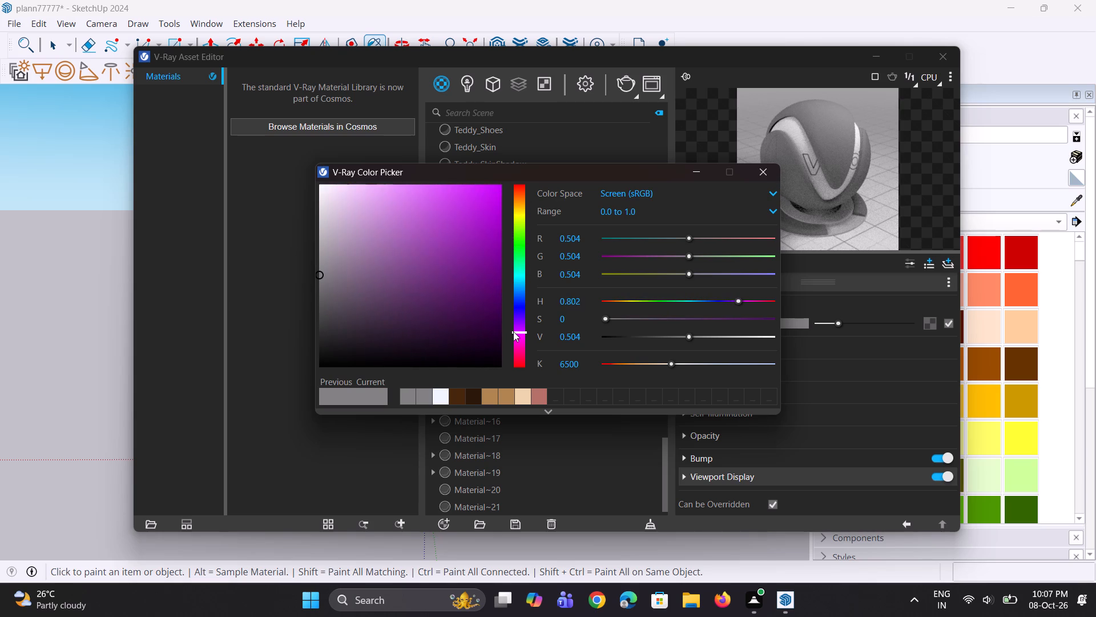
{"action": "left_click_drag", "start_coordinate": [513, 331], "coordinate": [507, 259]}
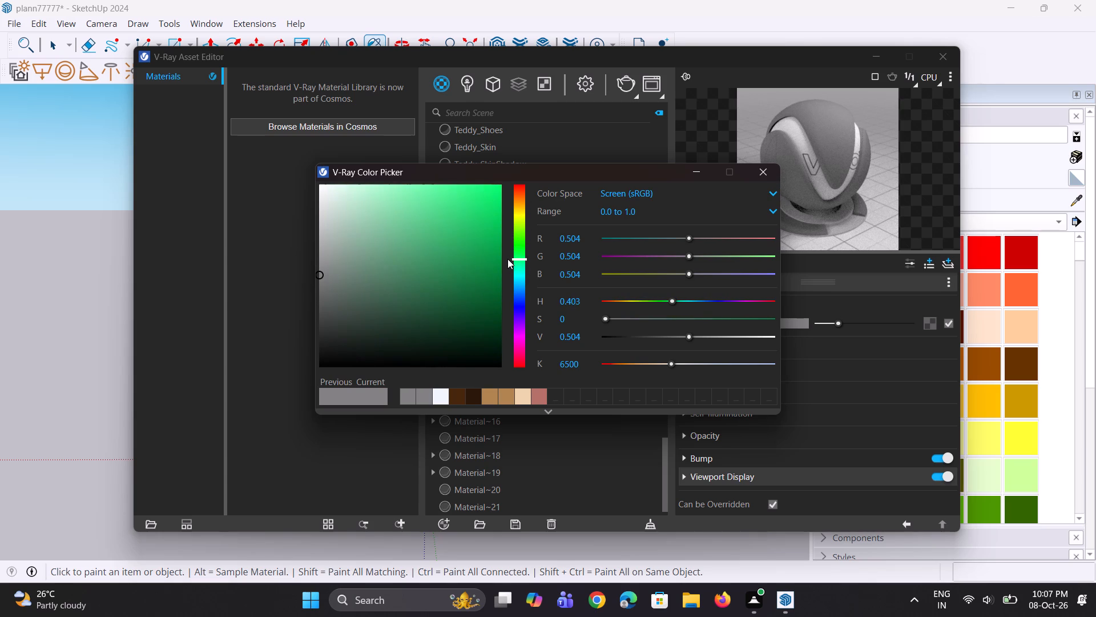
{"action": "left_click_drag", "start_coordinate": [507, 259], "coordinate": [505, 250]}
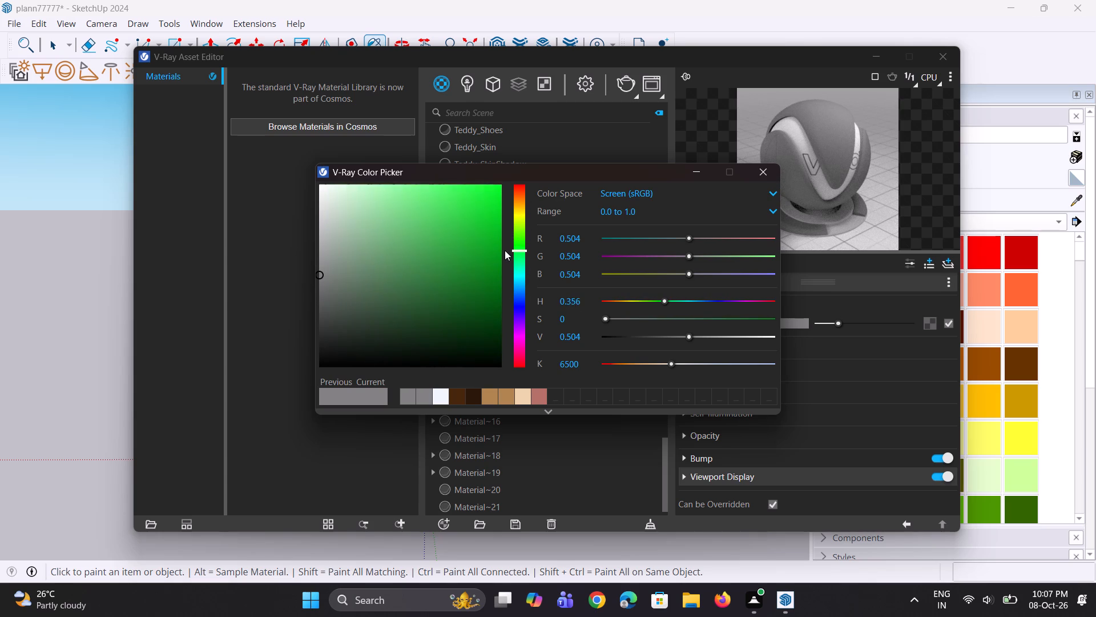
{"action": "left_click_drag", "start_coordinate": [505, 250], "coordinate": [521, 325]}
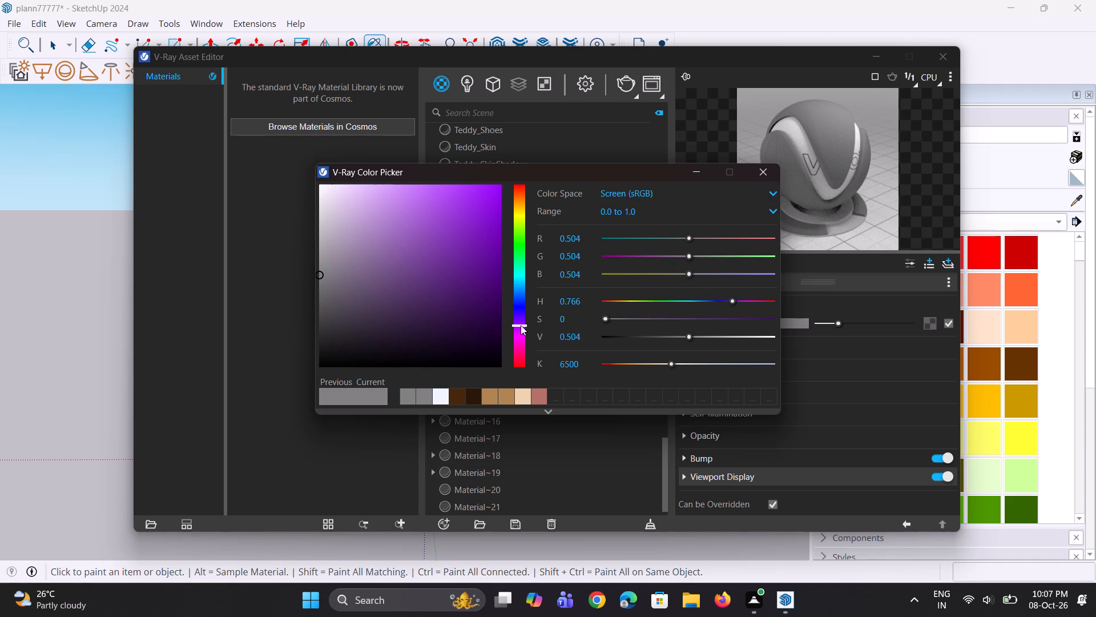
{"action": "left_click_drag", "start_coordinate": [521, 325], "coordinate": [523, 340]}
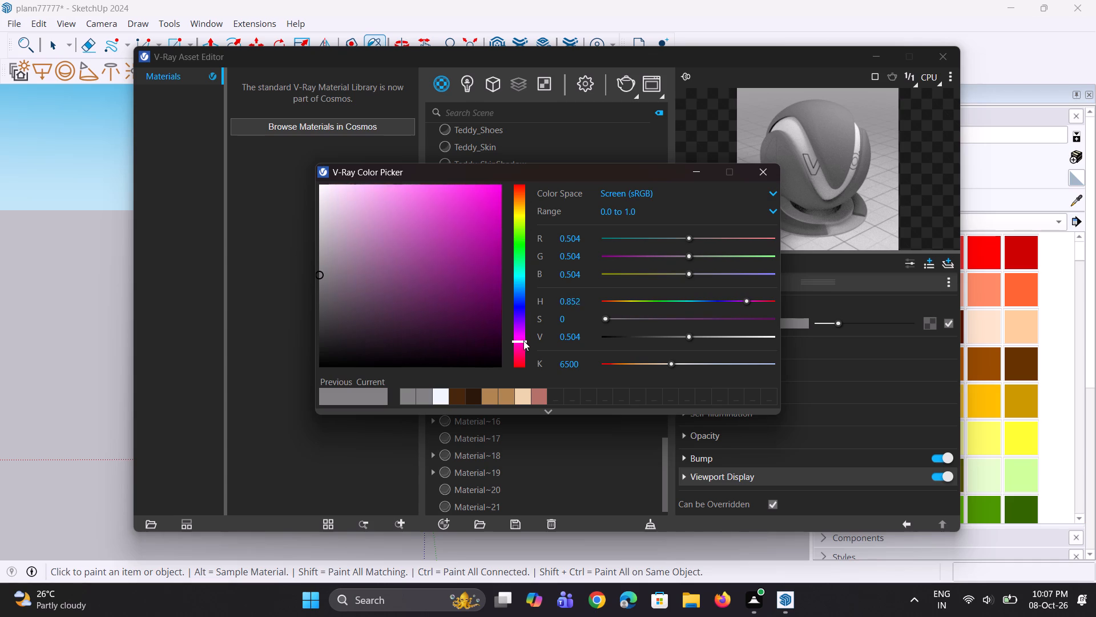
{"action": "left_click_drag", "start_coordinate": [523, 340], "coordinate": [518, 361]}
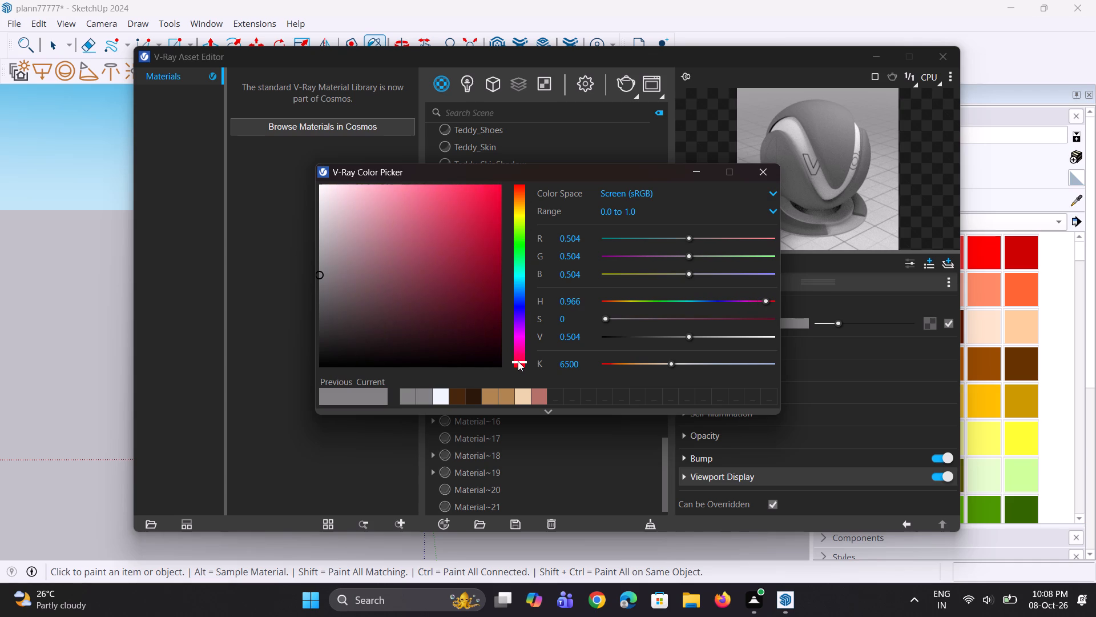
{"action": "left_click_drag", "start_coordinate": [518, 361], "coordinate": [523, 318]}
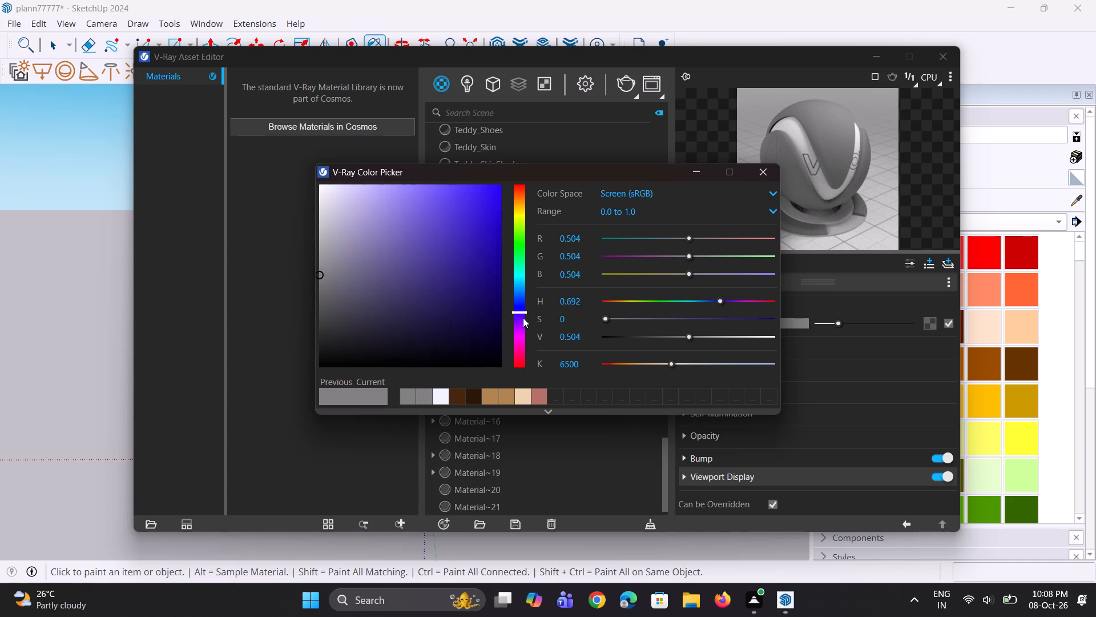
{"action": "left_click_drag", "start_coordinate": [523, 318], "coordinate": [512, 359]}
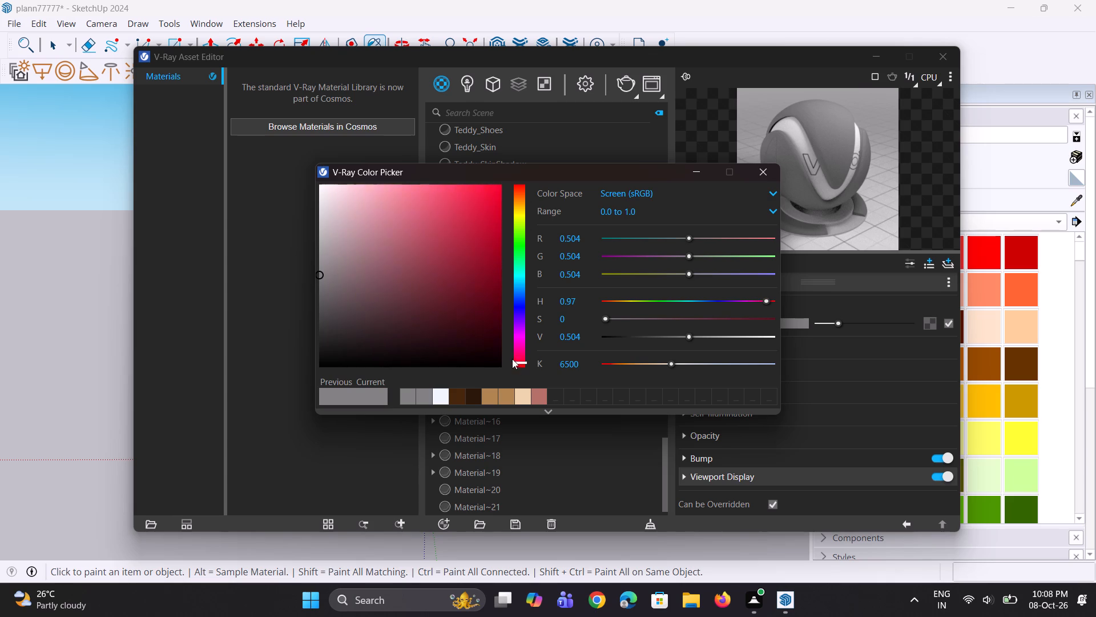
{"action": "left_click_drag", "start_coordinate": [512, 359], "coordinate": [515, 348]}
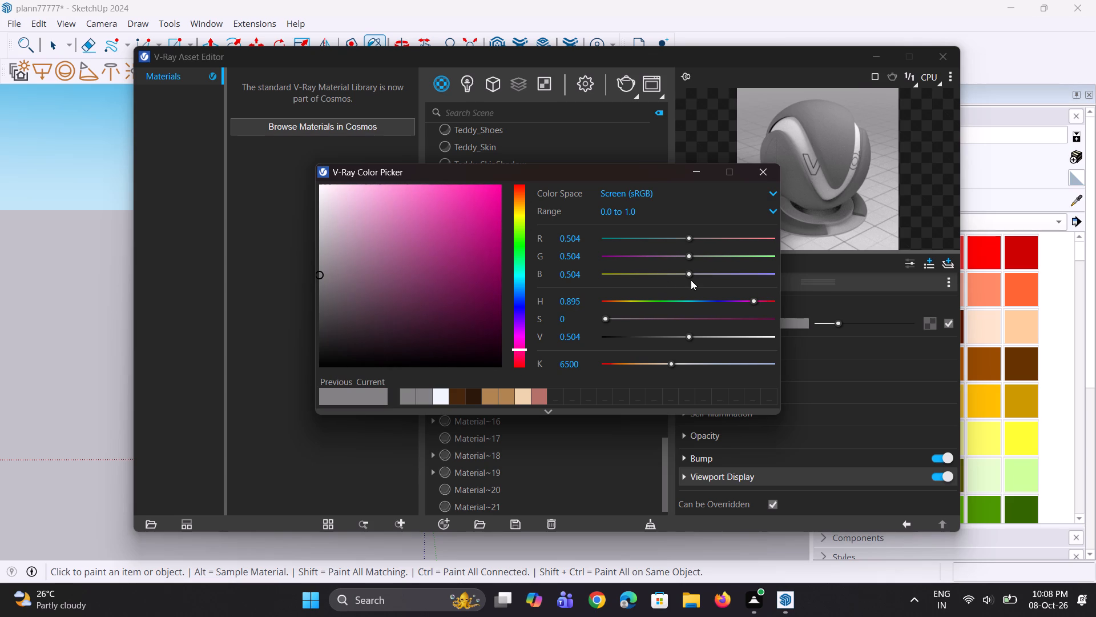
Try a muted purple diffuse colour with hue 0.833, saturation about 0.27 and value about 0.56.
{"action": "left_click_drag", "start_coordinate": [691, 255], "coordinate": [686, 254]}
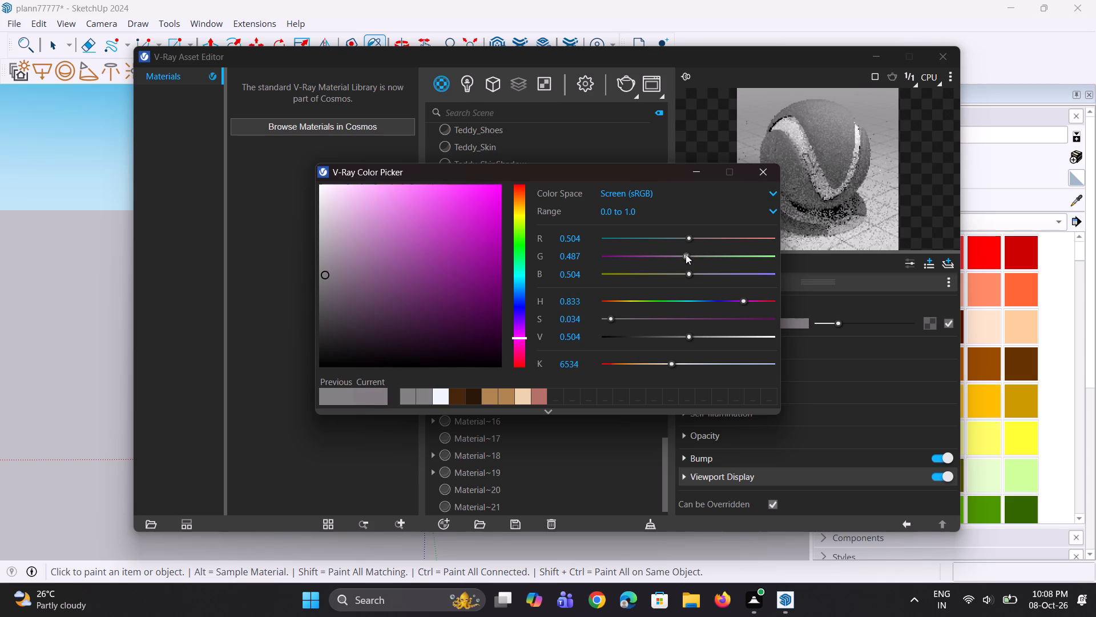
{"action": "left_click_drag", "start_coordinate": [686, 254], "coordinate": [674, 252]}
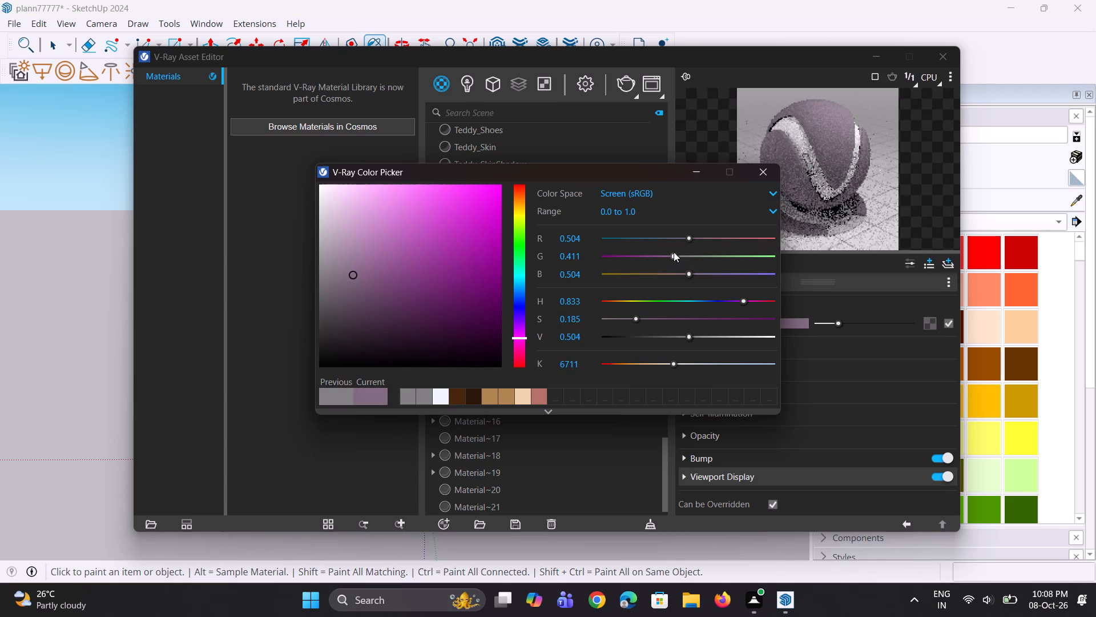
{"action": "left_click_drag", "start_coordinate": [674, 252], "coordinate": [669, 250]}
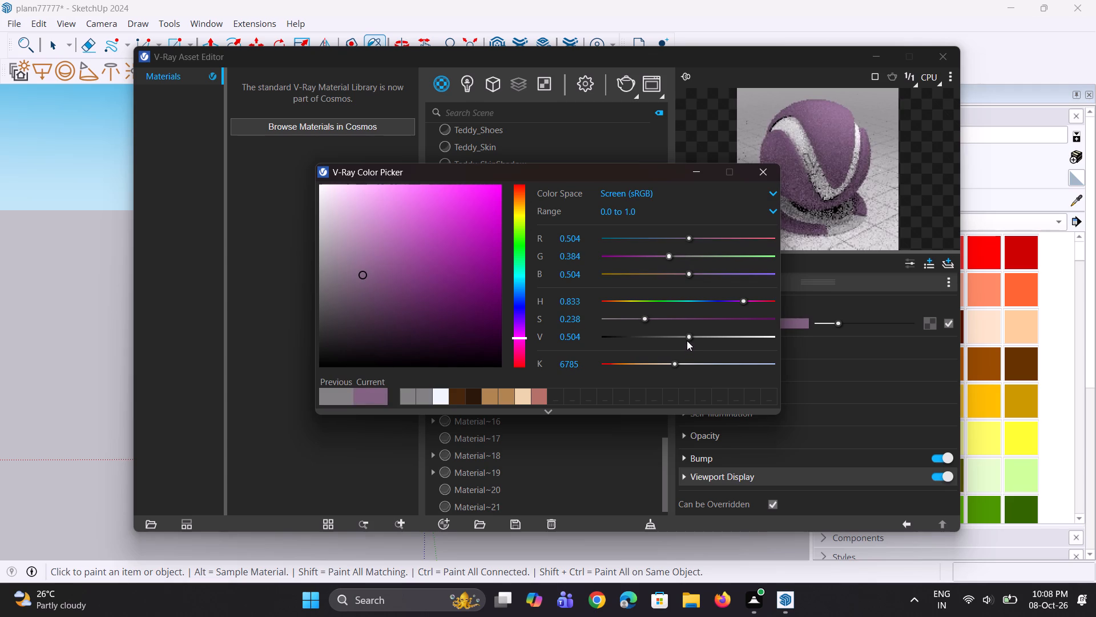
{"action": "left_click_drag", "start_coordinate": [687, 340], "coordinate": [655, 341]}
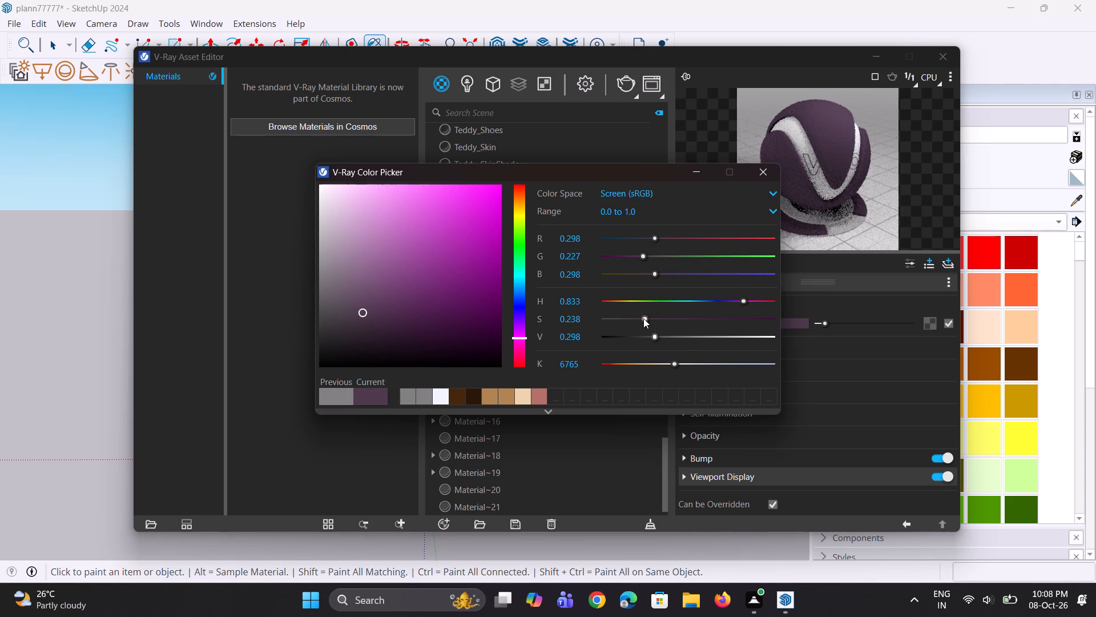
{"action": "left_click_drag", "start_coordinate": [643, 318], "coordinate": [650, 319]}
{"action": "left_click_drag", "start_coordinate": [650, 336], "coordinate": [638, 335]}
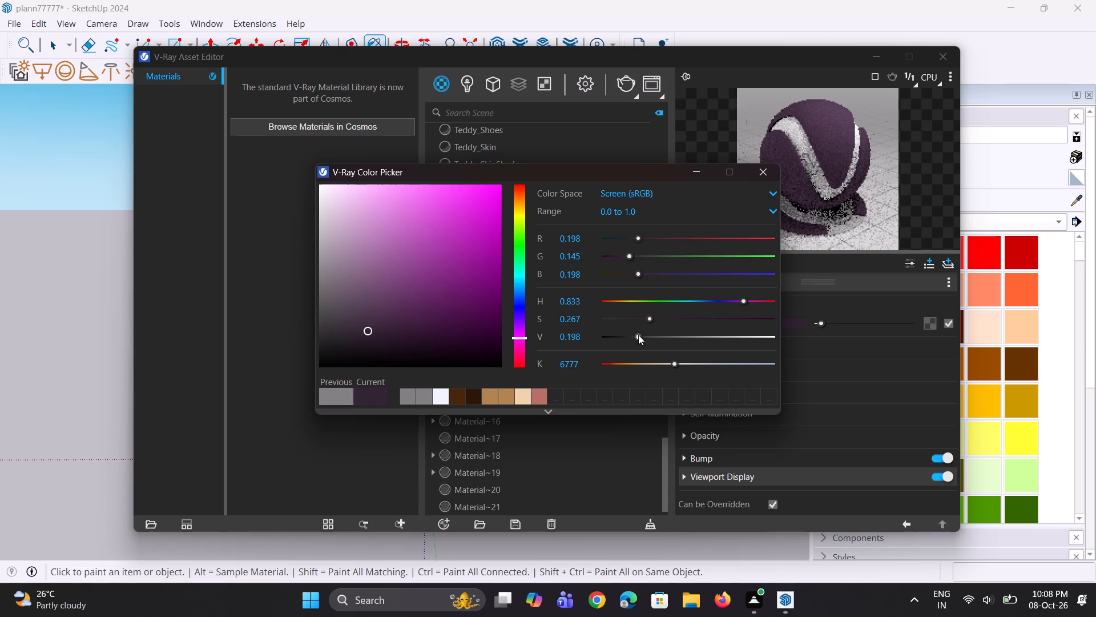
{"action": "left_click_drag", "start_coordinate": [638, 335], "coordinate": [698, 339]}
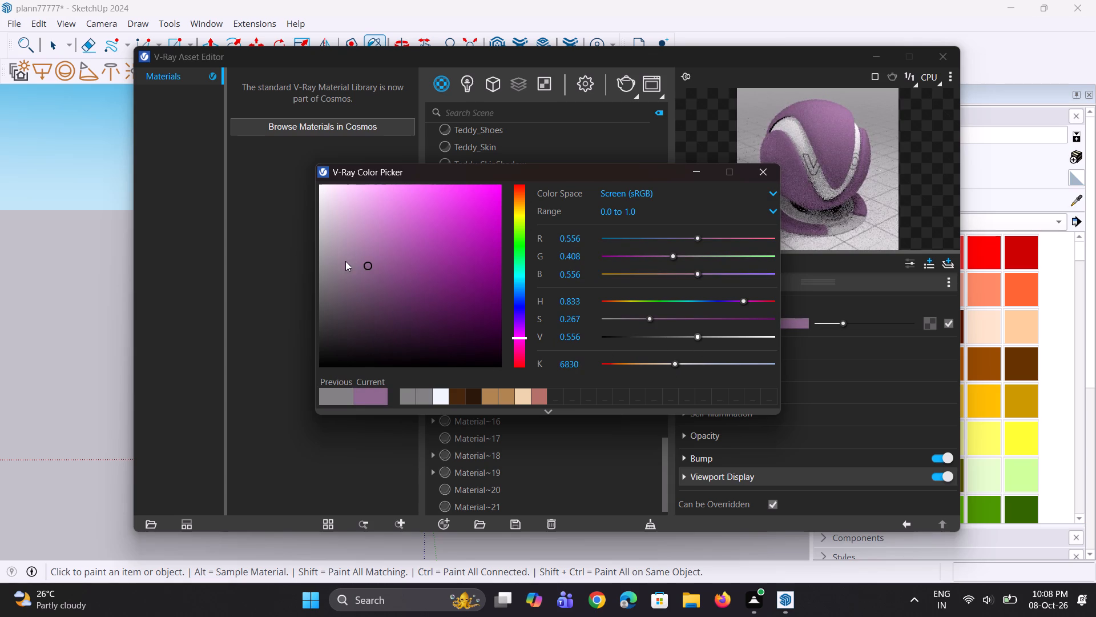
Set the new material's diffuse colour to a greyish beige with hue 0.153, saturation about 0.13 and value about 0.593.
{"action": "left_click_drag", "start_coordinate": [512, 340], "coordinate": [517, 323]}
{"action": "left_click_drag", "start_coordinate": [519, 339], "coordinate": [530, 213]}
{"action": "left_click_drag", "start_coordinate": [366, 267], "coordinate": [352, 306]}
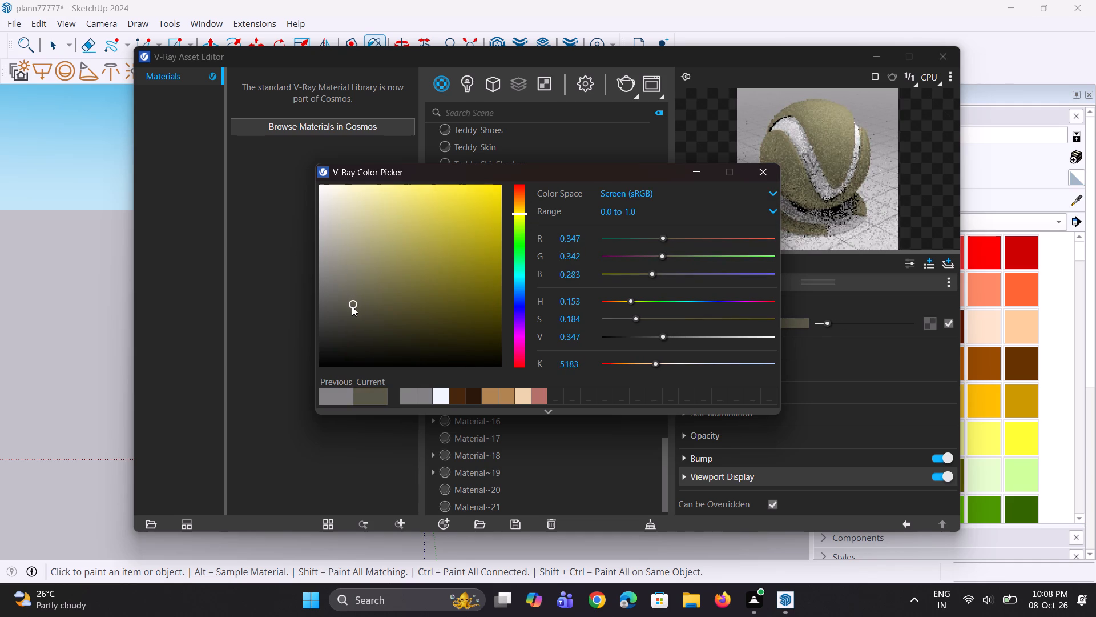
{"action": "left_click_drag", "start_coordinate": [352, 306], "coordinate": [332, 311]}
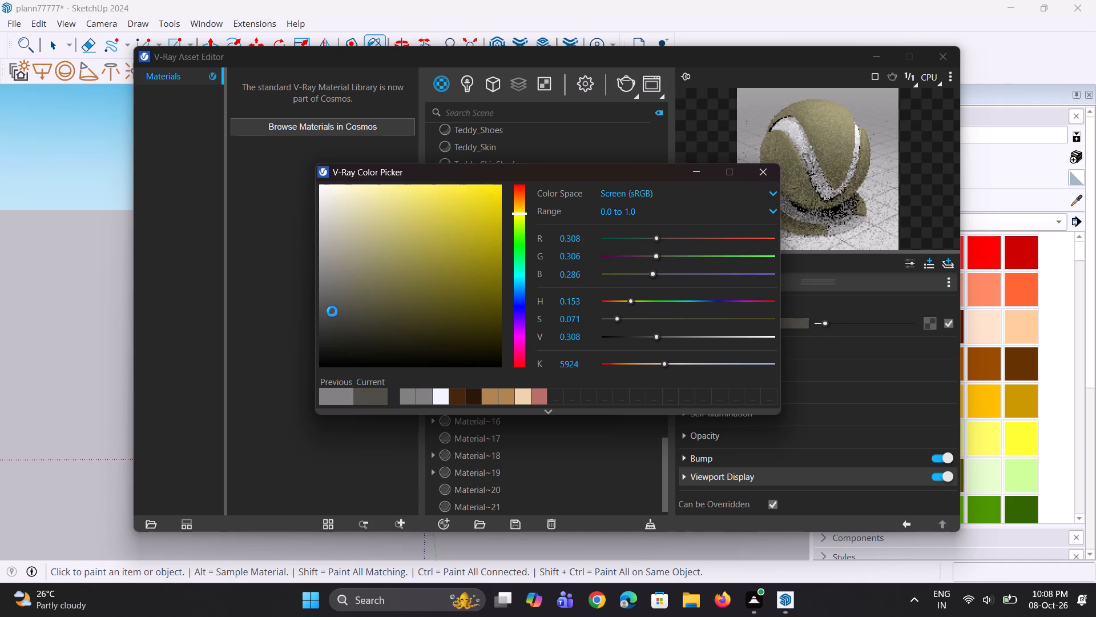
{"action": "left_click_drag", "start_coordinate": [332, 311], "coordinate": [332, 293]}
{"action": "left_click_drag", "start_coordinate": [333, 292], "coordinate": [324, 271]}
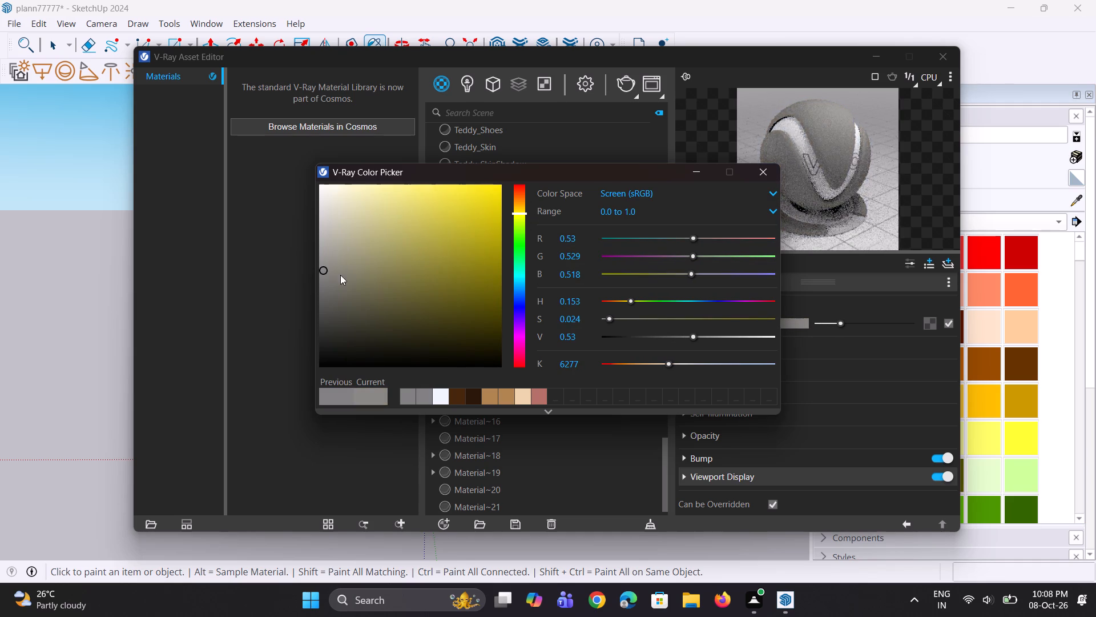
{"action": "left_click_drag", "start_coordinate": [324, 268], "coordinate": [327, 265]}
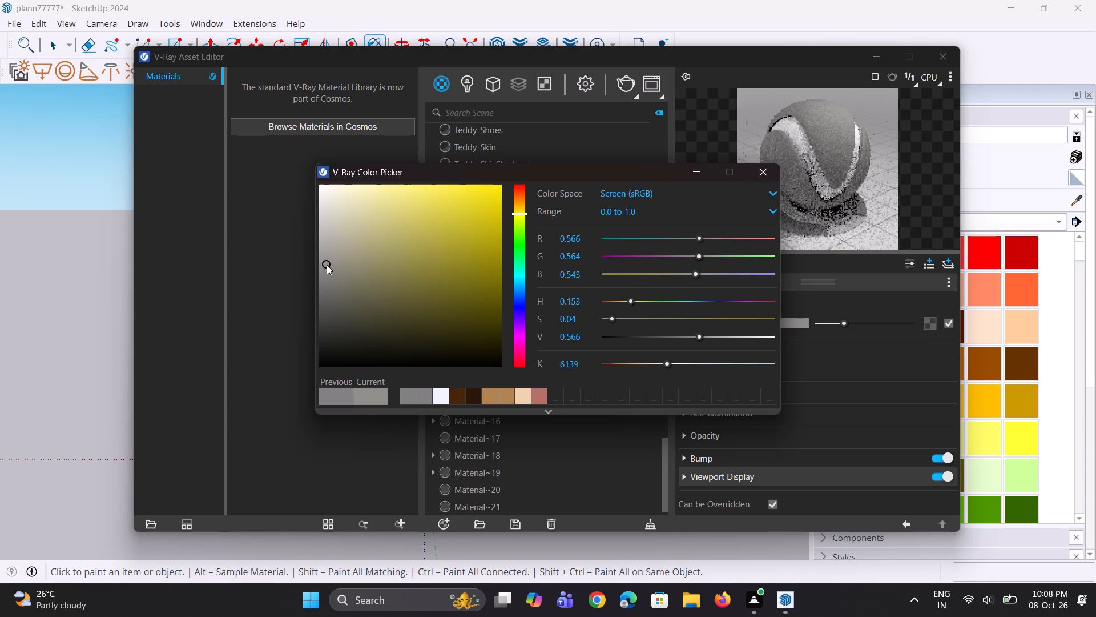
{"action": "left_click_drag", "start_coordinate": [327, 265], "coordinate": [331, 262]}
{"action": "left_click_drag", "start_coordinate": [333, 261], "coordinate": [333, 260]}
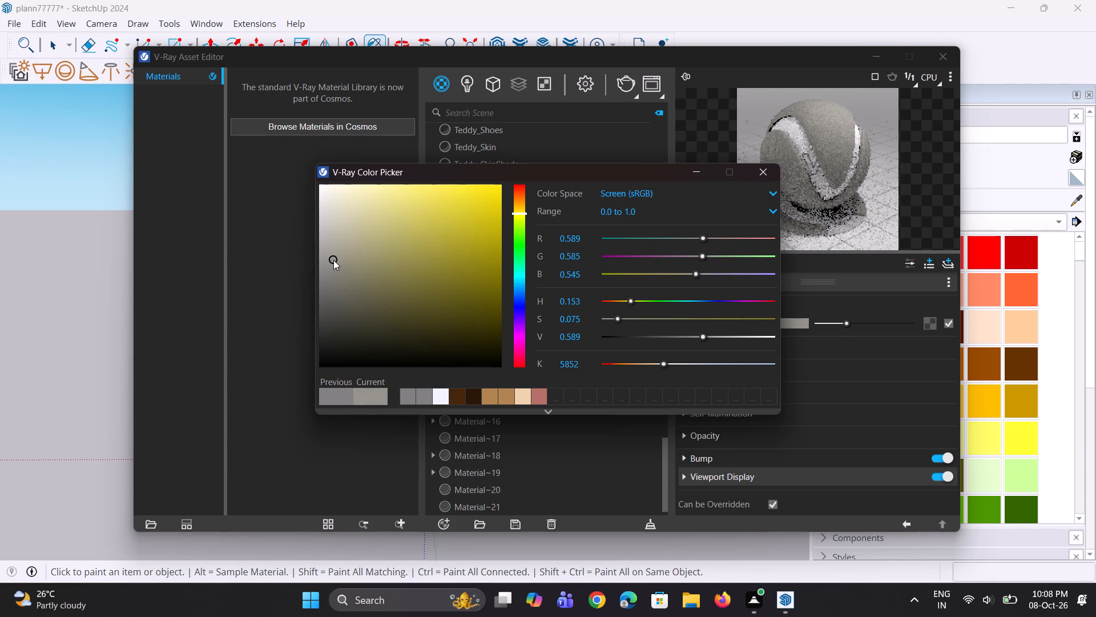
{"action": "left_click_drag", "start_coordinate": [333, 260], "coordinate": [339, 260]}
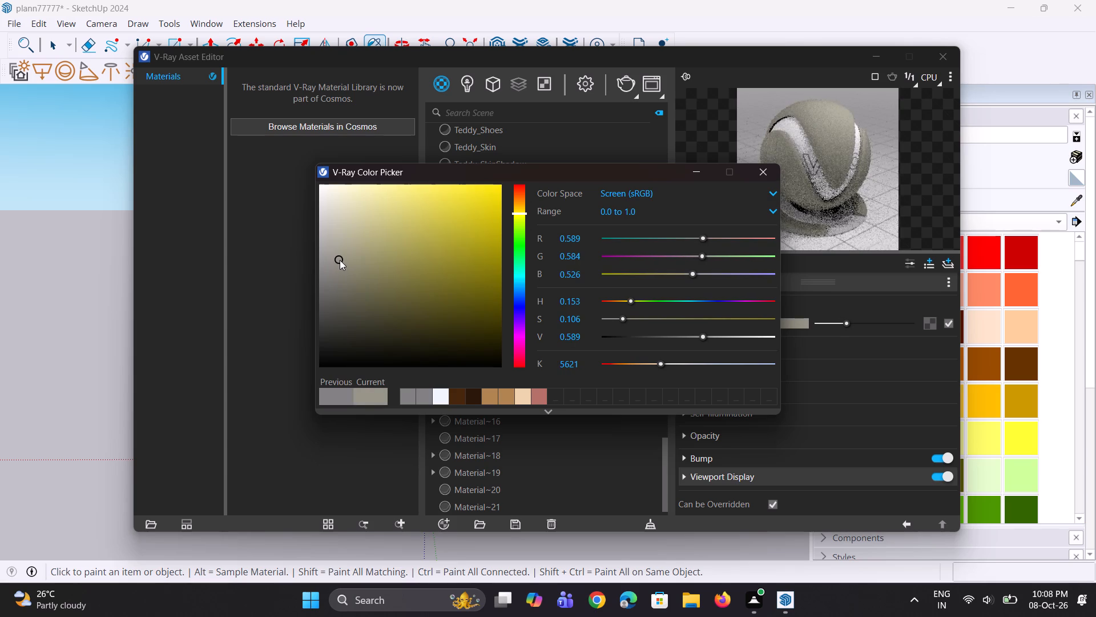
{"action": "left_click", "coordinate": [340, 259]}
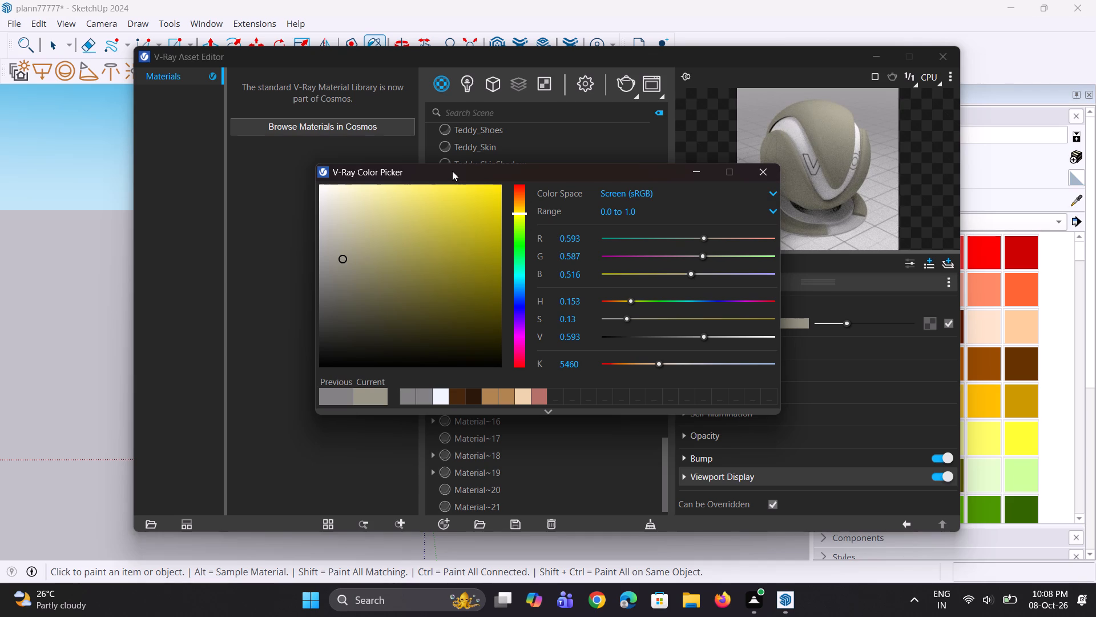
{"action": "left_click", "coordinate": [695, 175]}
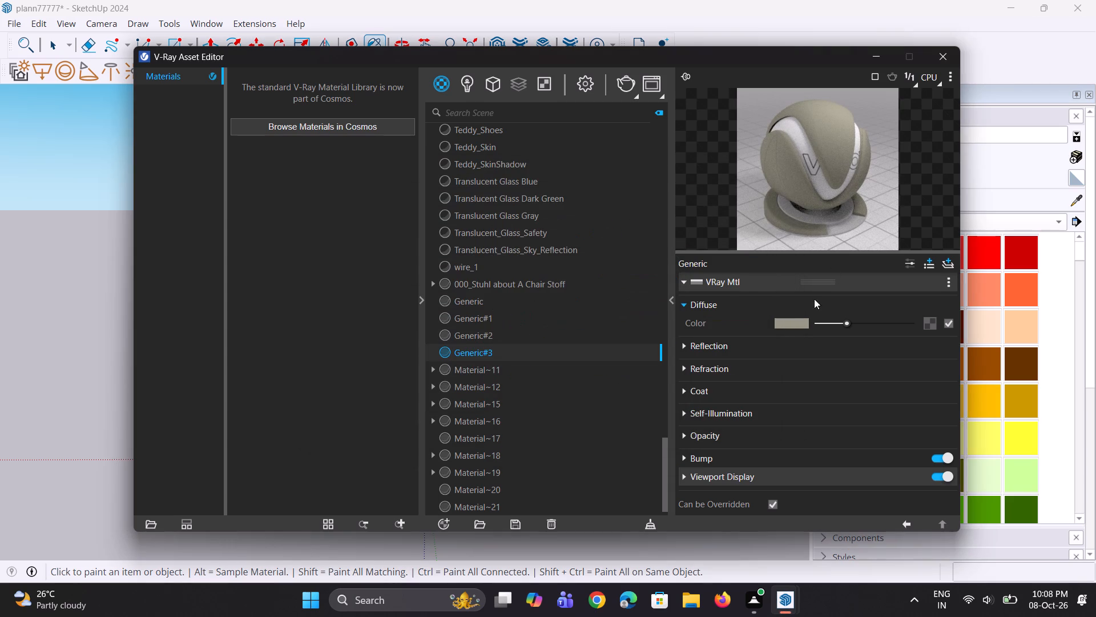
Give the greyish-beige material a mid-grey reflection colour and a reflection glossiness of 0.95.
{"action": "left_click", "coordinate": [759, 351]}
{"action": "left_click_drag", "start_coordinate": [823, 365], "coordinate": [835, 367]}
{"action": "left_click", "coordinate": [795, 386]}
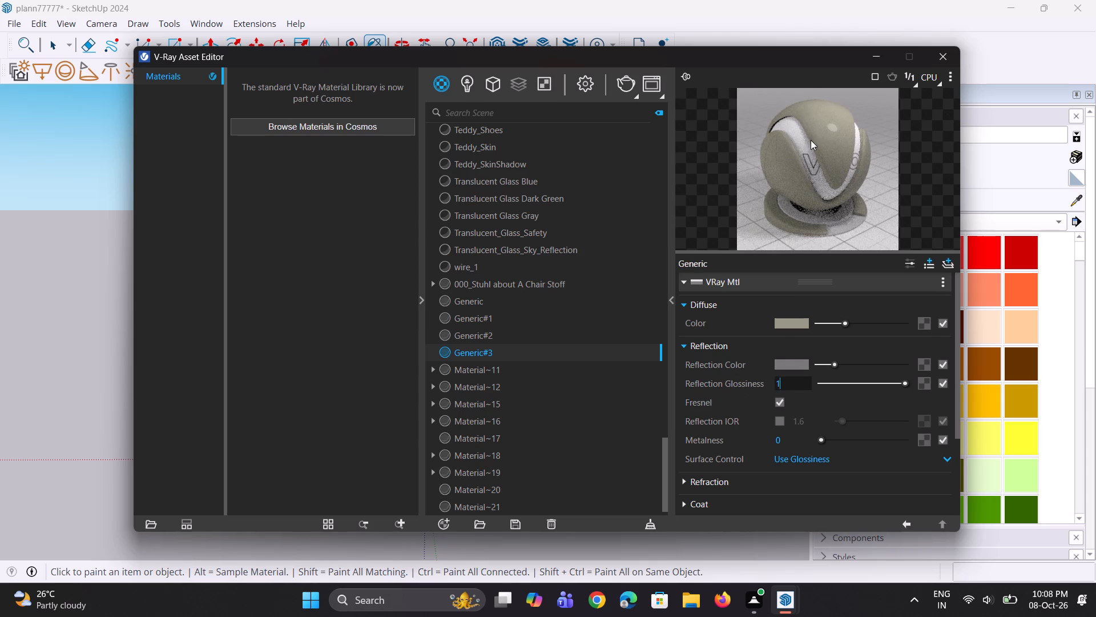
{"action": "left_click_drag", "start_coordinate": [780, 384], "coordinate": [769, 384]}
{"action": "type", "text": "0."}
{"action": "type", "text": "95"}
{"action": "key", "text": "Return"}
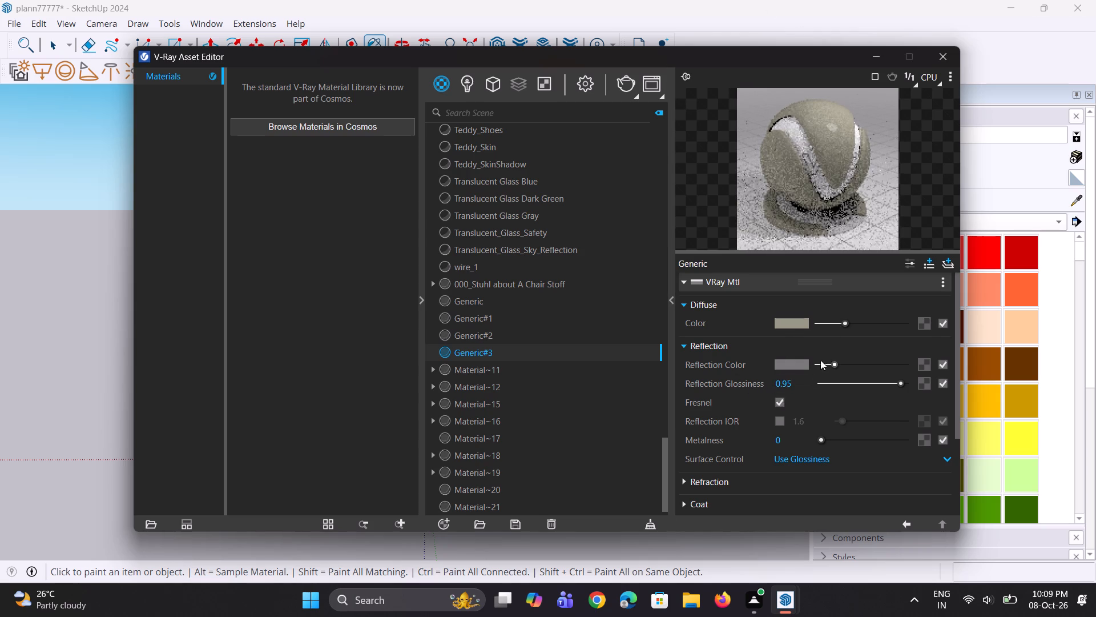
{"action": "double_click", "coordinate": [840, 218]}
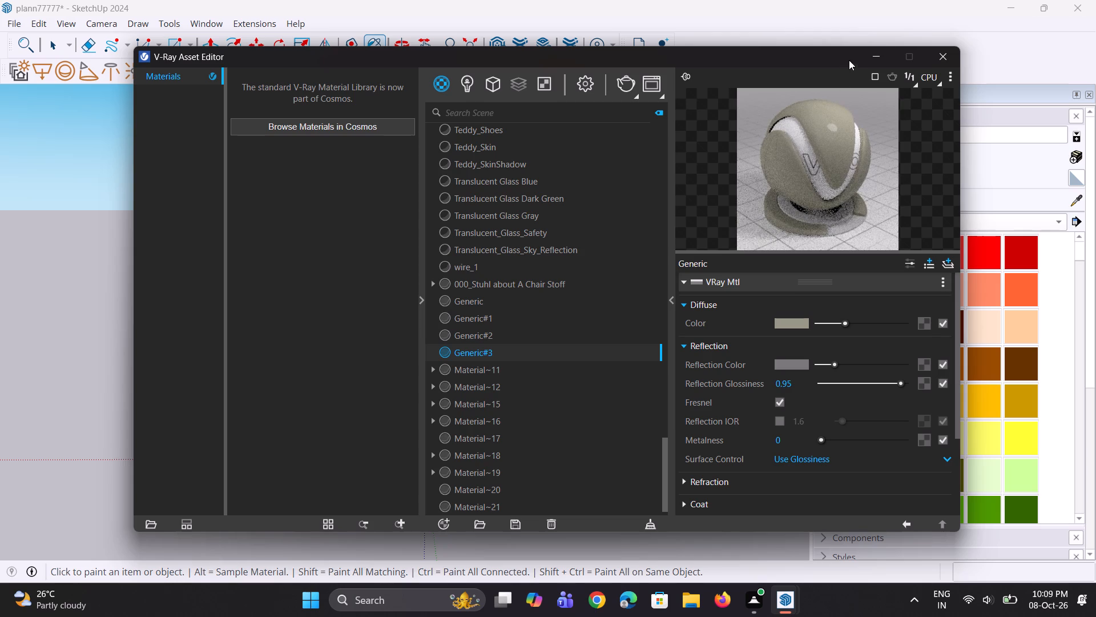
{"action": "left_click", "coordinate": [881, 55]}
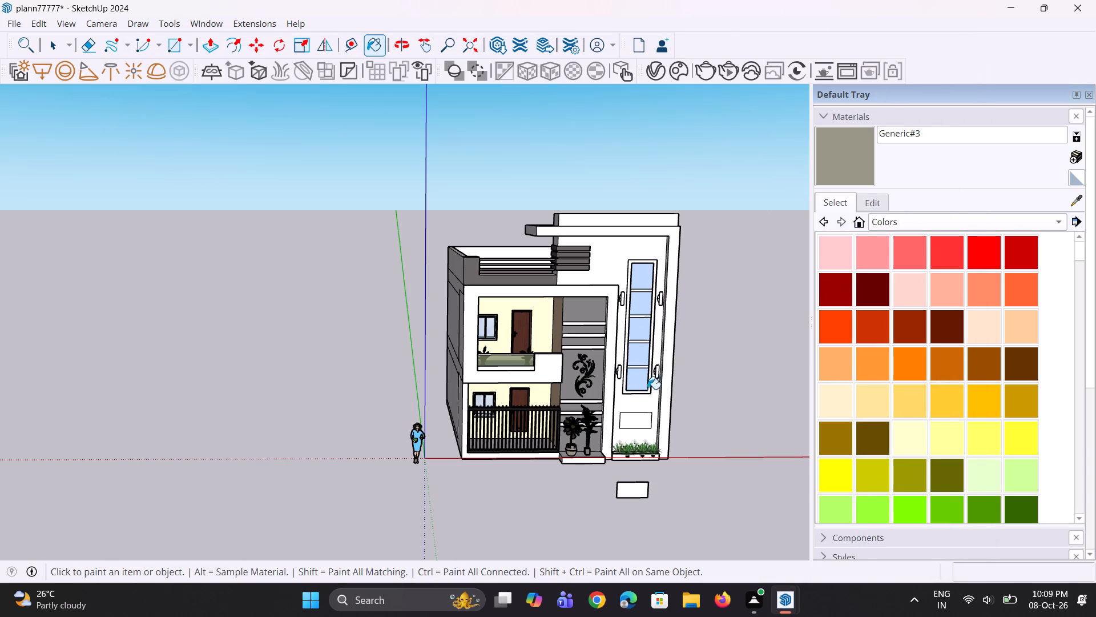
Paint the tower's recessed front wall with the greyish-beige V-Ray material Generic#3 and check it on the elevation.
{"action": "scroll", "coordinate": [621, 455], "scroll_direction": "up", "scroll_amount": 3}
{"action": "left_click", "coordinate": [616, 211]}
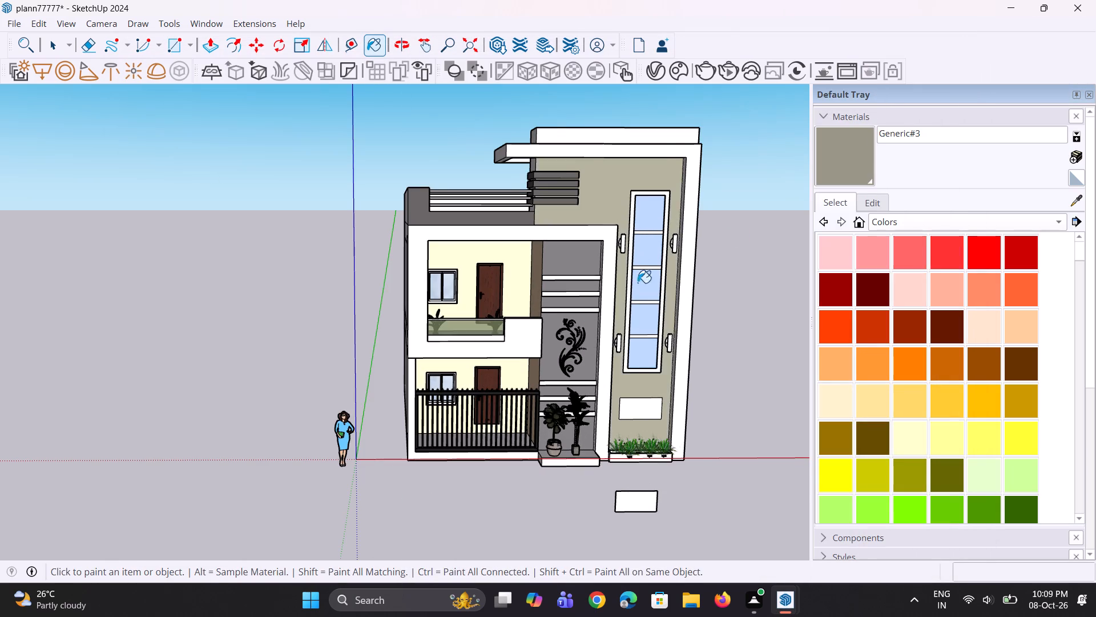
{"action": "middle_click_drag", "start_coordinate": [636, 300], "coordinate": [613, 307]}
{"action": "scroll", "coordinate": [613, 307], "scroll_direction": "up", "scroll_amount": 1}
{"action": "scroll", "coordinate": [600, 295], "scroll_direction": "down", "scroll_amount": 4}
{"action": "middle_click", "coordinate": [605, 312]}
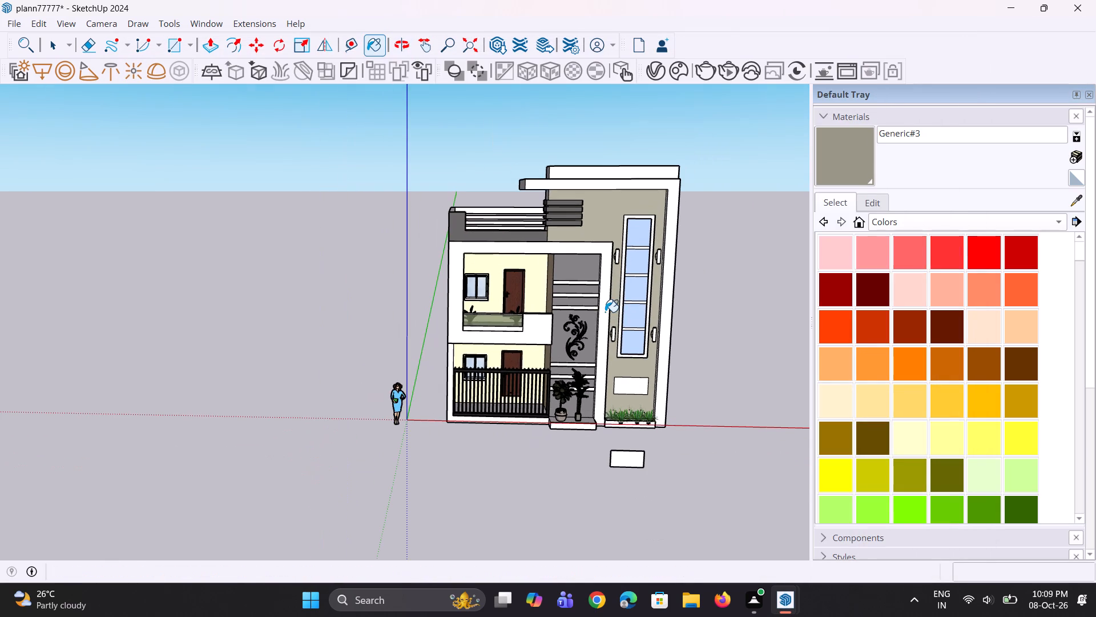
{"action": "scroll", "coordinate": [605, 312], "scroll_direction": "up", "scroll_amount": 4}
{"action": "scroll", "coordinate": [622, 358], "scroll_direction": "down", "scroll_amount": 2}
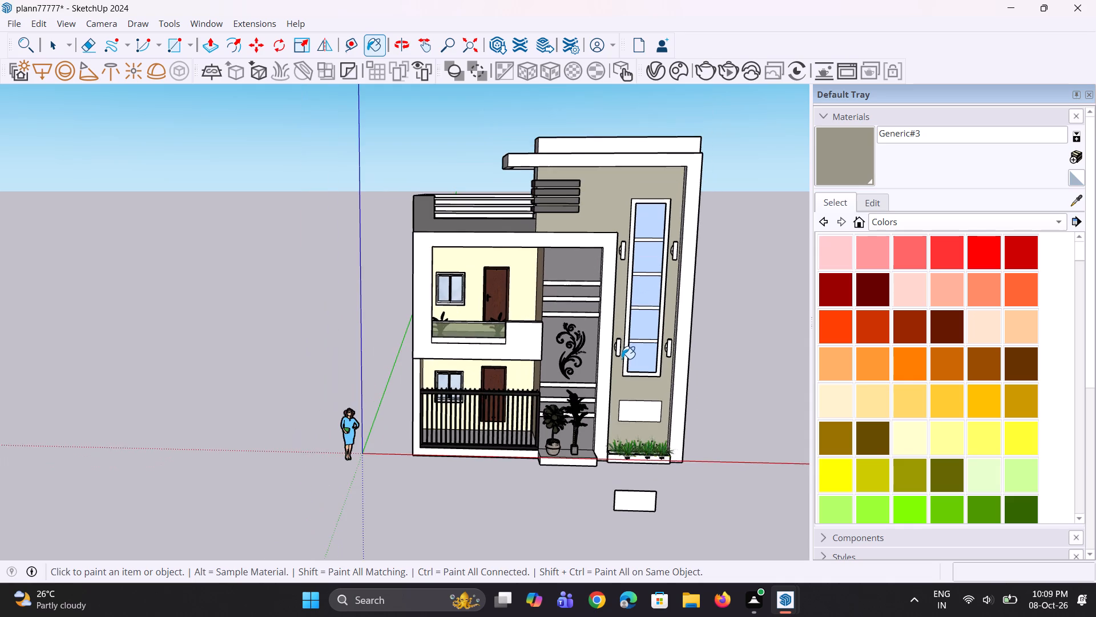
{"action": "middle_click_drag", "start_coordinate": [627, 354], "coordinate": [635, 339]}
{"action": "scroll", "coordinate": [637, 352], "scroll_direction": "up", "scroll_amount": 2}
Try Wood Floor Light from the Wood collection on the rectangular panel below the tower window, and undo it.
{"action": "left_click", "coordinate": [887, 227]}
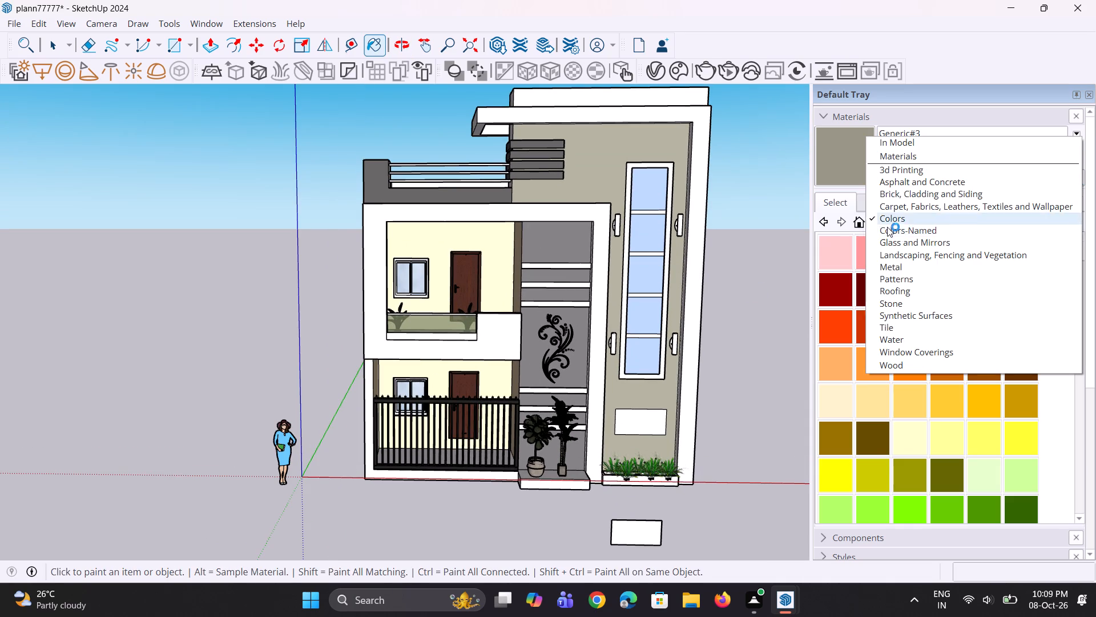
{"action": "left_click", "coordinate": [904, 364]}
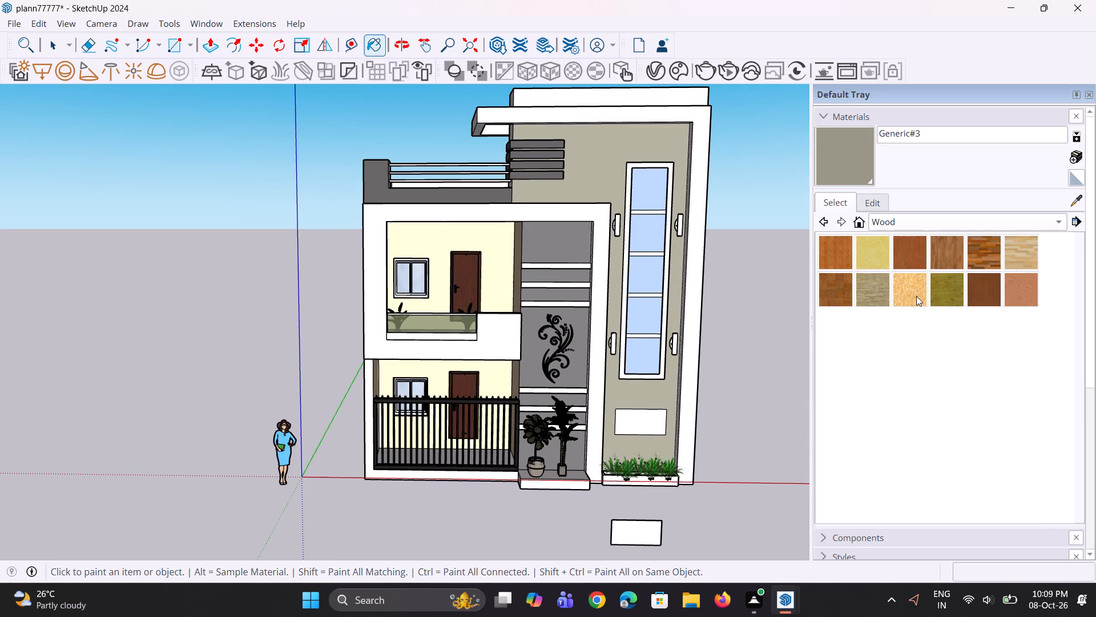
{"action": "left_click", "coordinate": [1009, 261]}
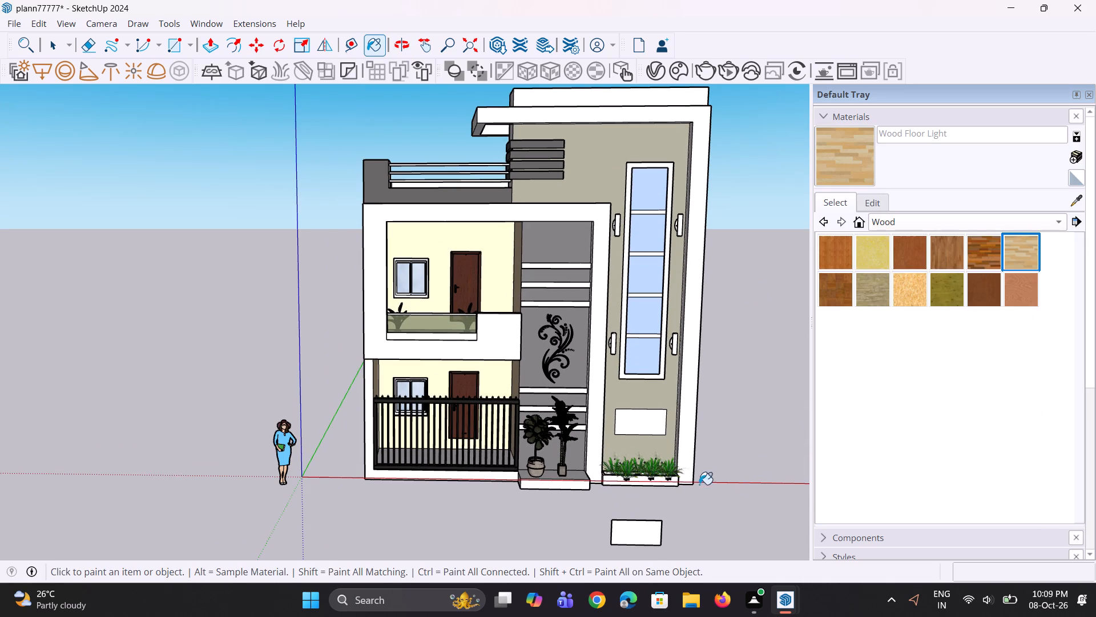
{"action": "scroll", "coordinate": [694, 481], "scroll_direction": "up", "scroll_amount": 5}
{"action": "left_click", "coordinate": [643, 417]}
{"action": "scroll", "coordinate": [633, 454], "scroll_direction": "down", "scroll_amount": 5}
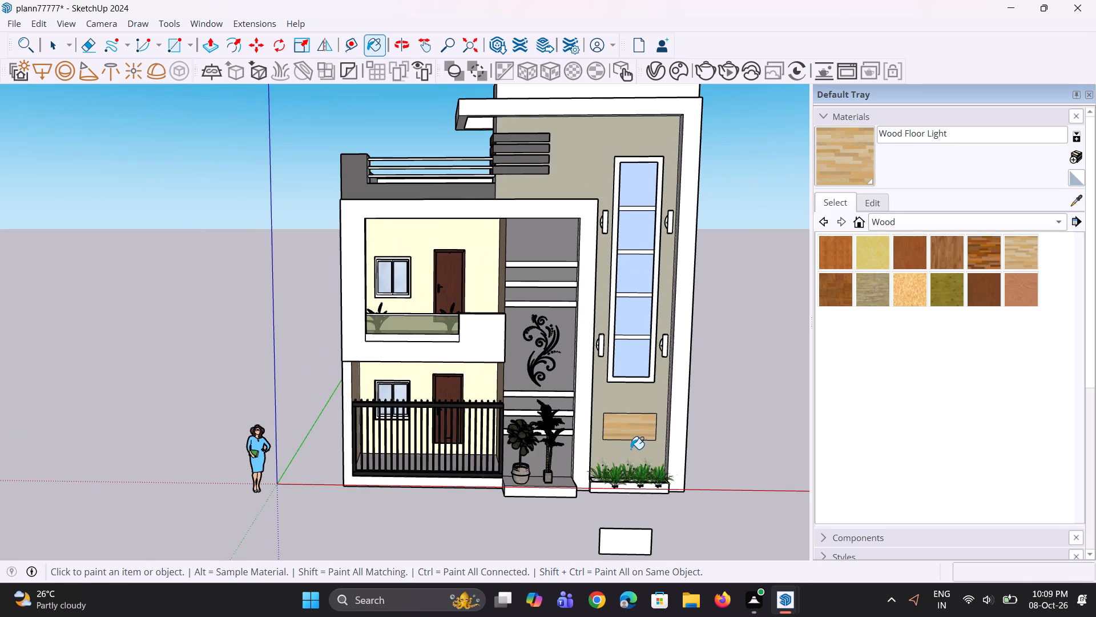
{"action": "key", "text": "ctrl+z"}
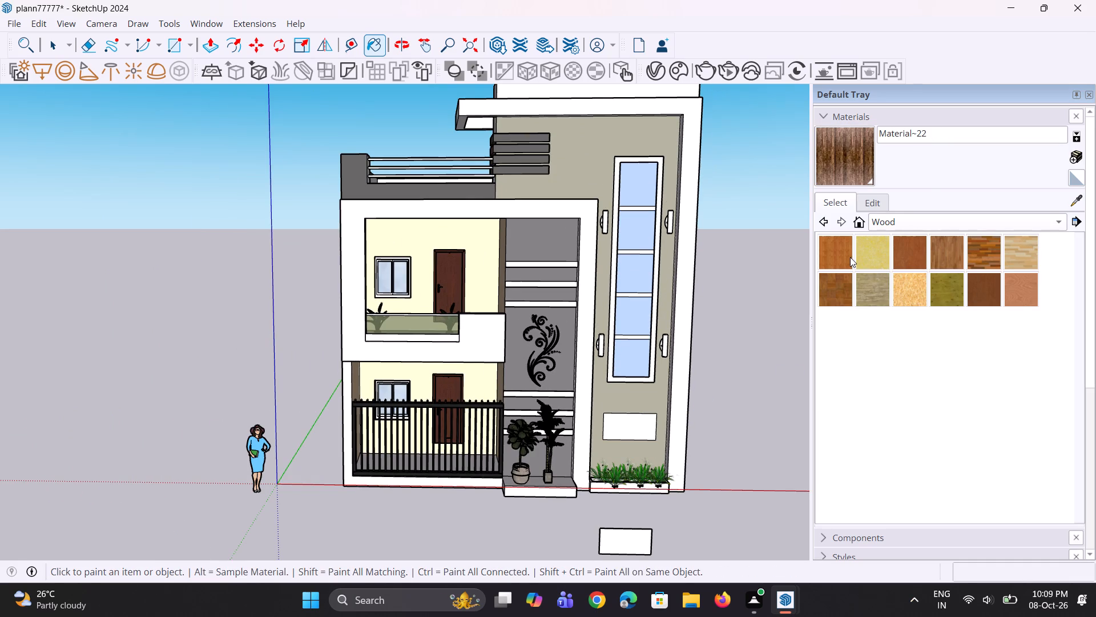
Paint the rectangular panel below the tower window with Wood Floor Parquet and check it on the elevation.
{"action": "left_click", "coordinate": [837, 287]}
{"action": "scroll", "coordinate": [648, 458], "scroll_direction": "up", "scroll_amount": 2}
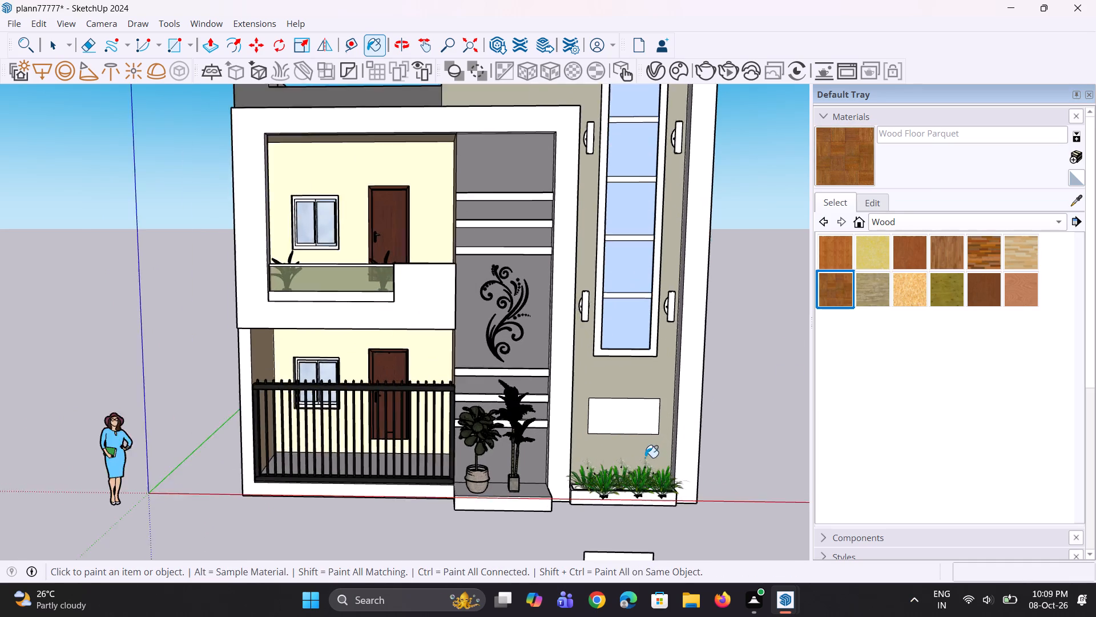
{"action": "scroll", "coordinate": [645, 458], "scroll_direction": "up", "scroll_amount": 3}
{"action": "left_click", "coordinate": [631, 421]}
{"action": "middle_click_drag", "start_coordinate": [708, 416], "coordinate": [691, 360]}
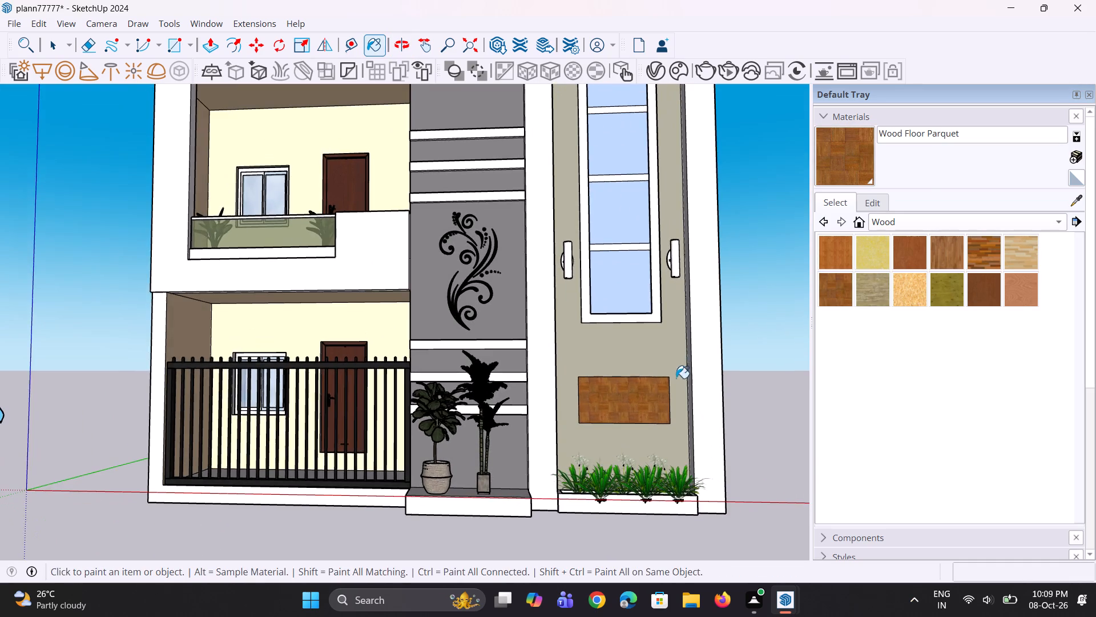
{"action": "scroll", "coordinate": [668, 422], "scroll_direction": "down", "scroll_amount": 7}
{"action": "middle_click_drag", "start_coordinate": [666, 431], "coordinate": [676, 436]}
{"action": "key", "text": "space"}
{"action": "key", "text": "space"}
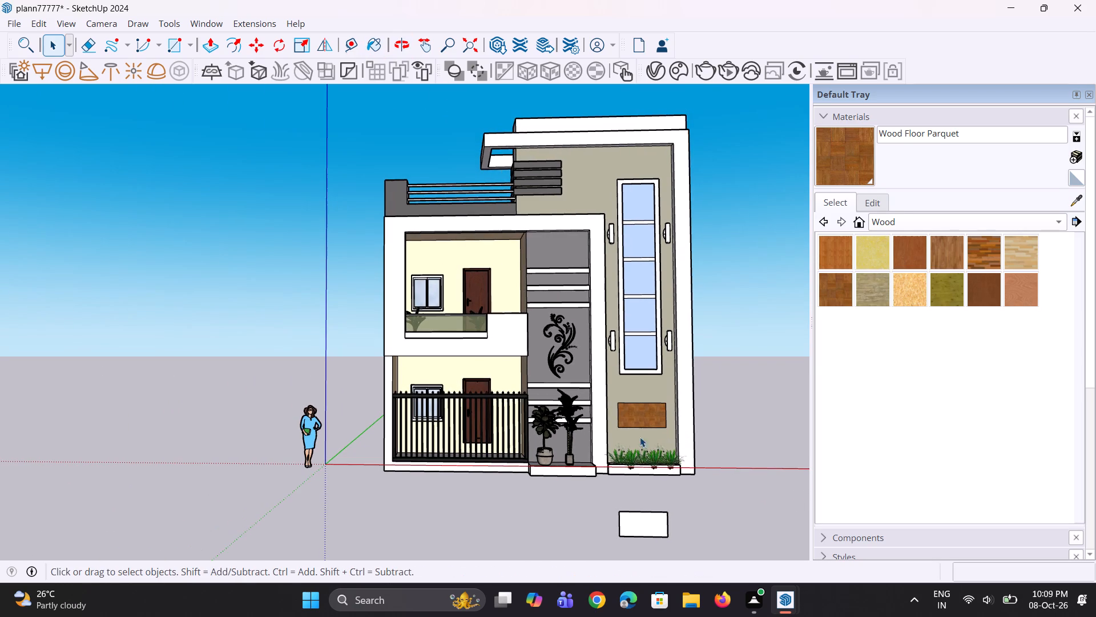
{"action": "middle_click_drag", "start_coordinate": [584, 492], "coordinate": [590, 492]}
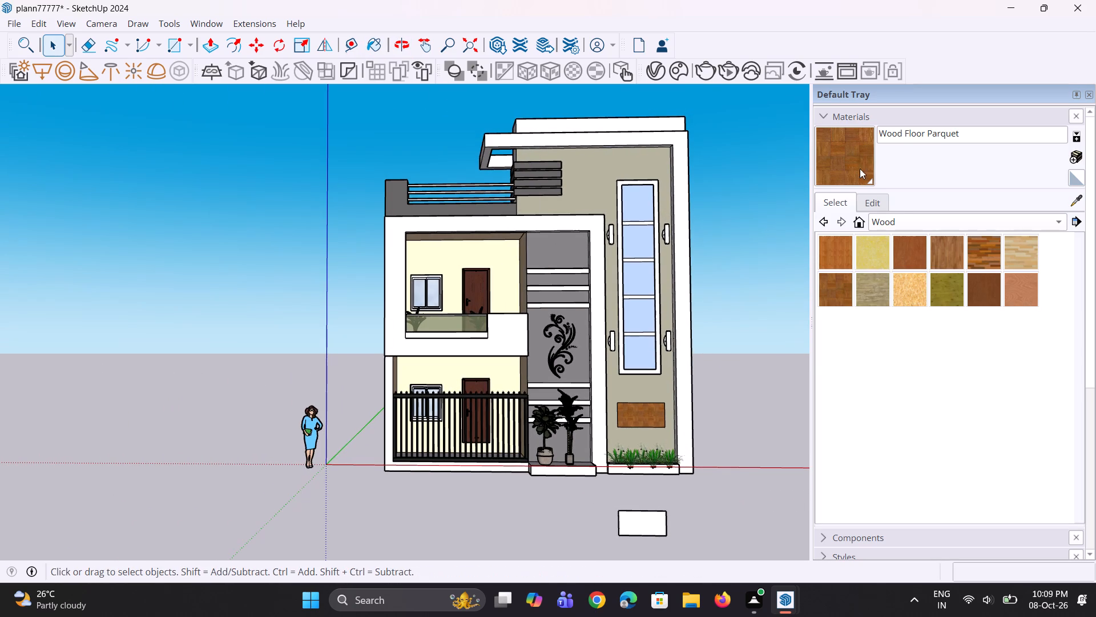
Create another generic V-Ray material with the saved bluish-white diffuse colour of R 0.934, G 0.961, B 1.
{"action": "double_click", "coordinate": [663, 78]}
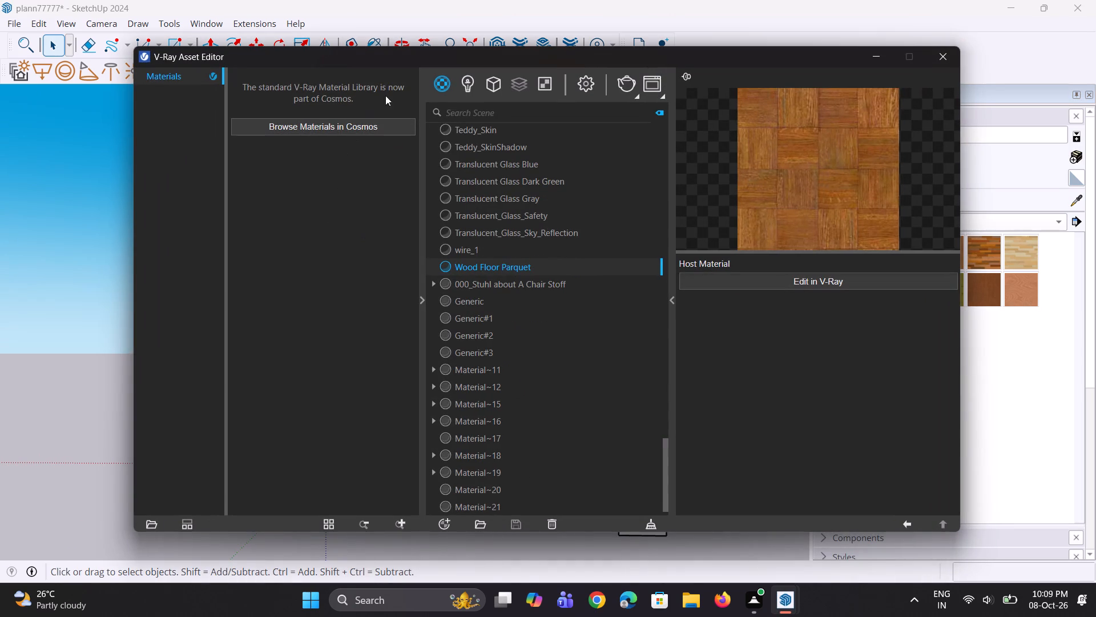
{"action": "right_click", "coordinate": [442, 75]}
{"action": "left_click", "coordinate": [489, 113]}
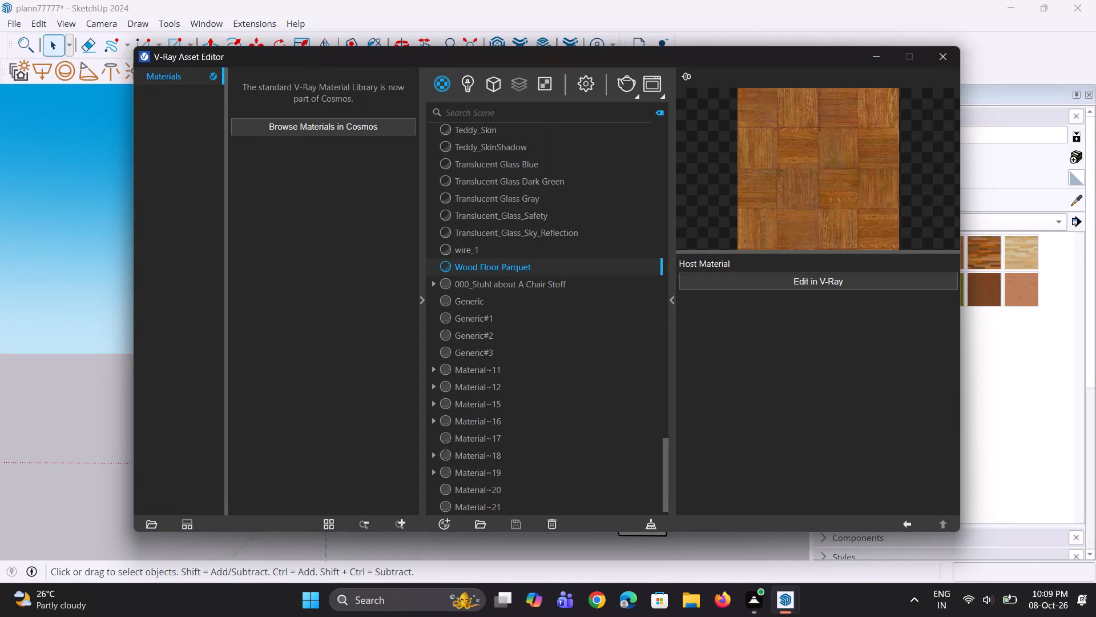
{"action": "left_click", "coordinate": [793, 325]}
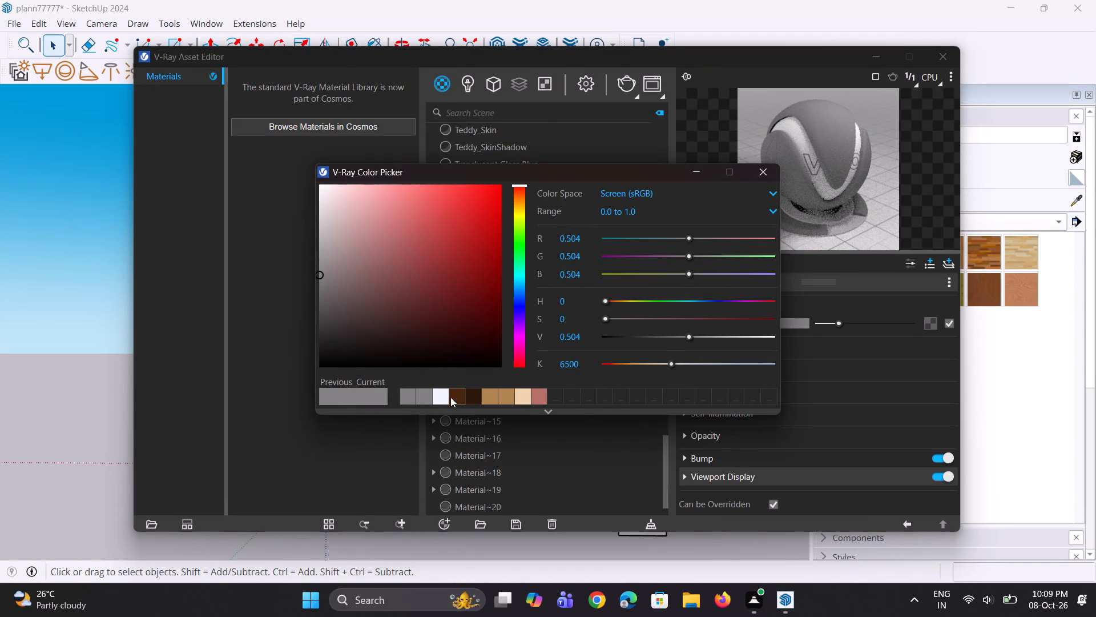
{"action": "left_click", "coordinate": [444, 400]}
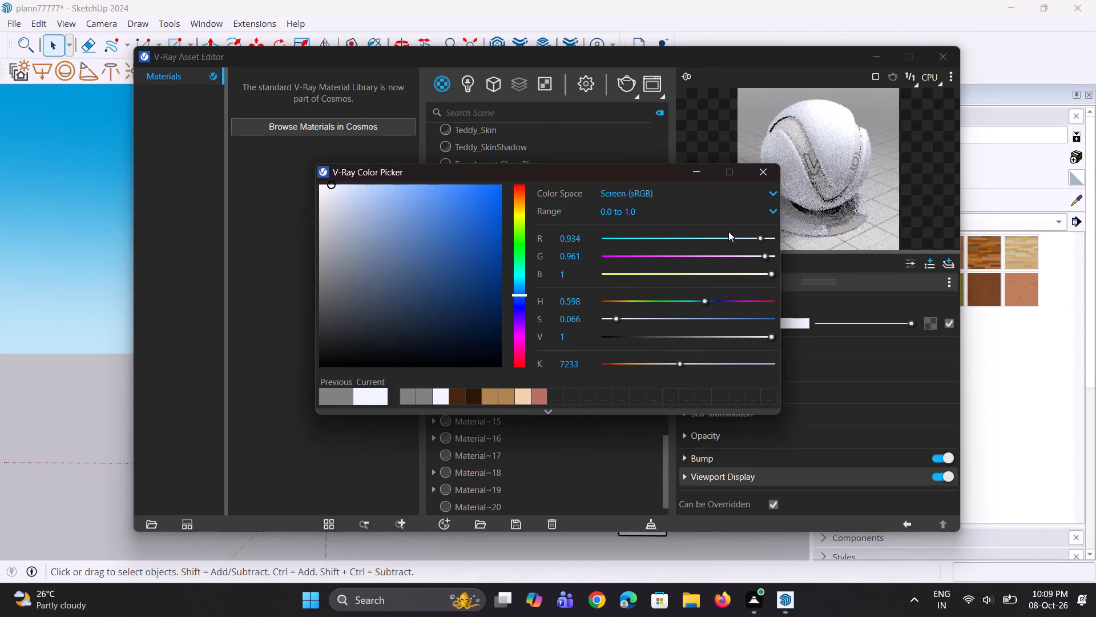
{"action": "left_click", "coordinate": [707, 173]}
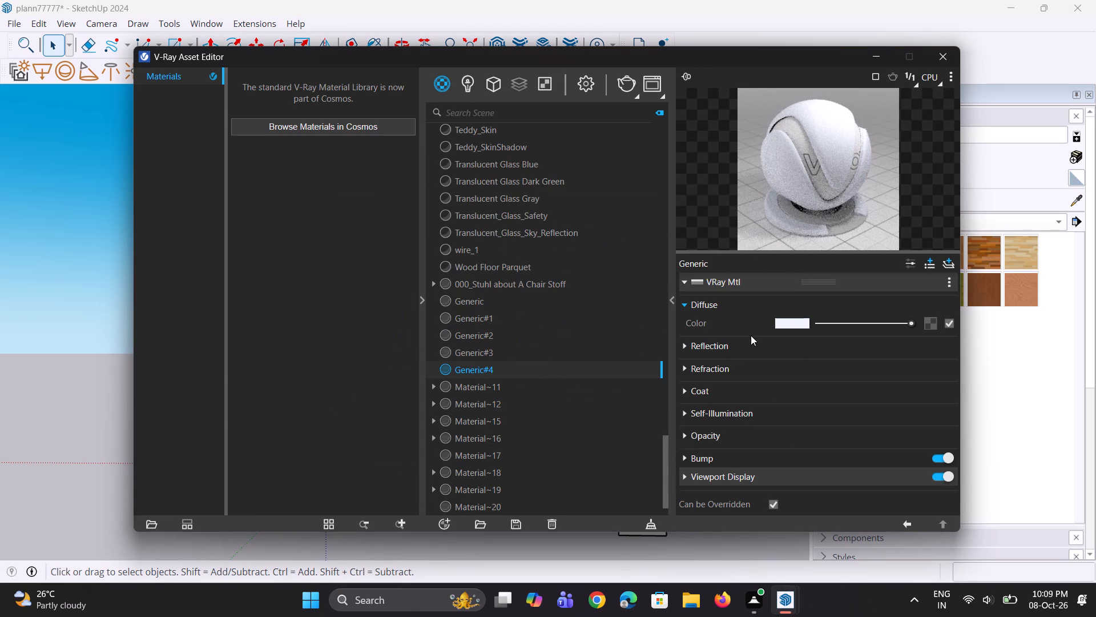
Give the bluish-white material a mid-grey reflection colour and a reflection glossiness of 0.95.
{"action": "left_click", "coordinate": [730, 347]}
{"action": "left_click", "coordinate": [820, 364]}
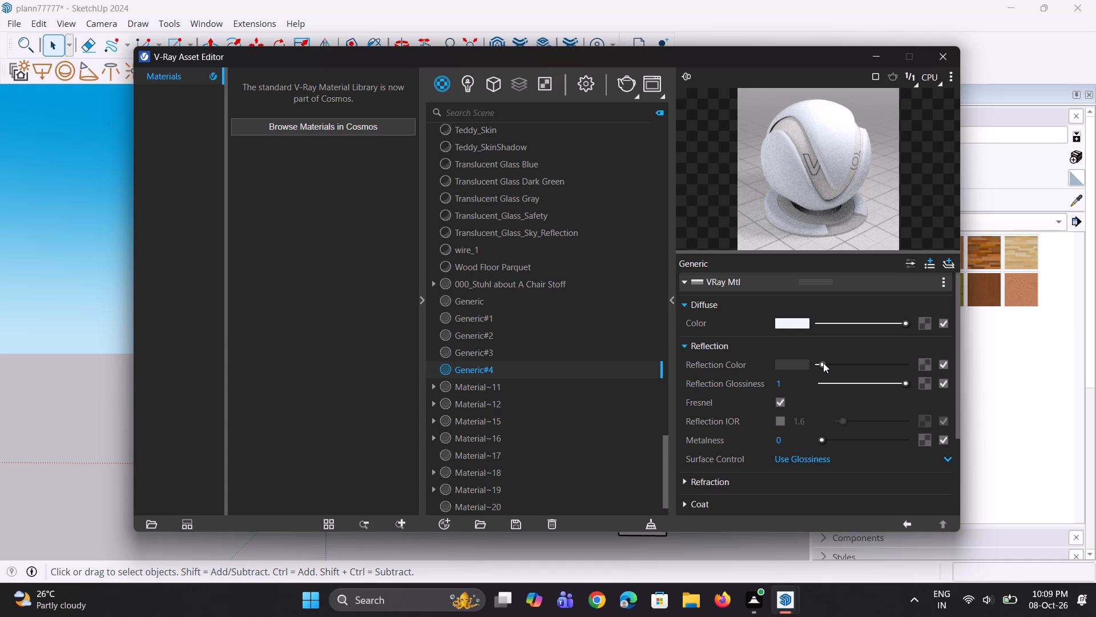
{"action": "left_click_drag", "start_coordinate": [823, 361], "coordinate": [832, 365]}
{"action": "left_click_drag", "start_coordinate": [799, 386], "coordinate": [743, 388]}
{"action": "key", "text": "0"}
{"action": "key", "text": "period"}
{"action": "type", "text": "95"}
{"action": "key", "text": "Return"}
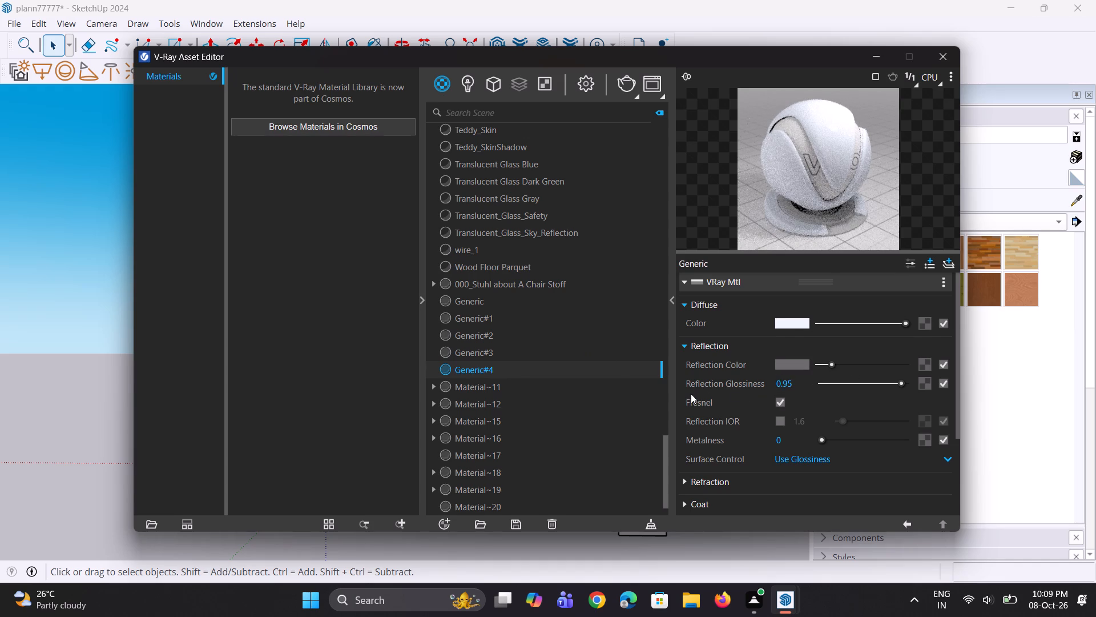
{"action": "double_click", "coordinate": [792, 193]}
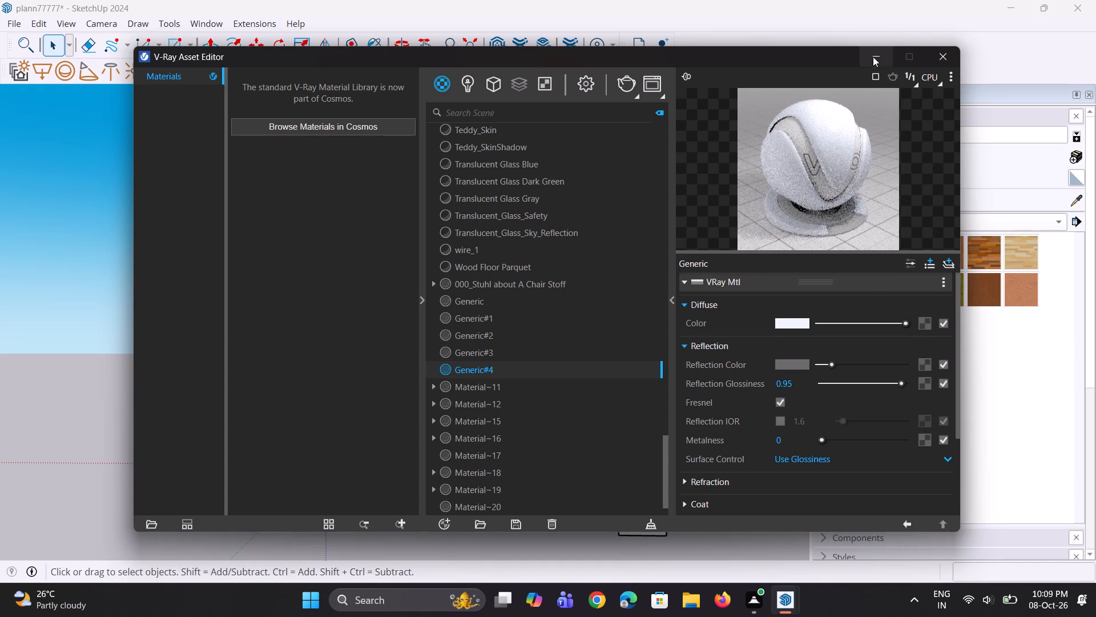
Paint the front of the first-floor balcony parapet with the bluish-white Generic#4 material.
{"action": "left_click", "coordinate": [881, 52]}
{"action": "left_click", "coordinate": [843, 166]}
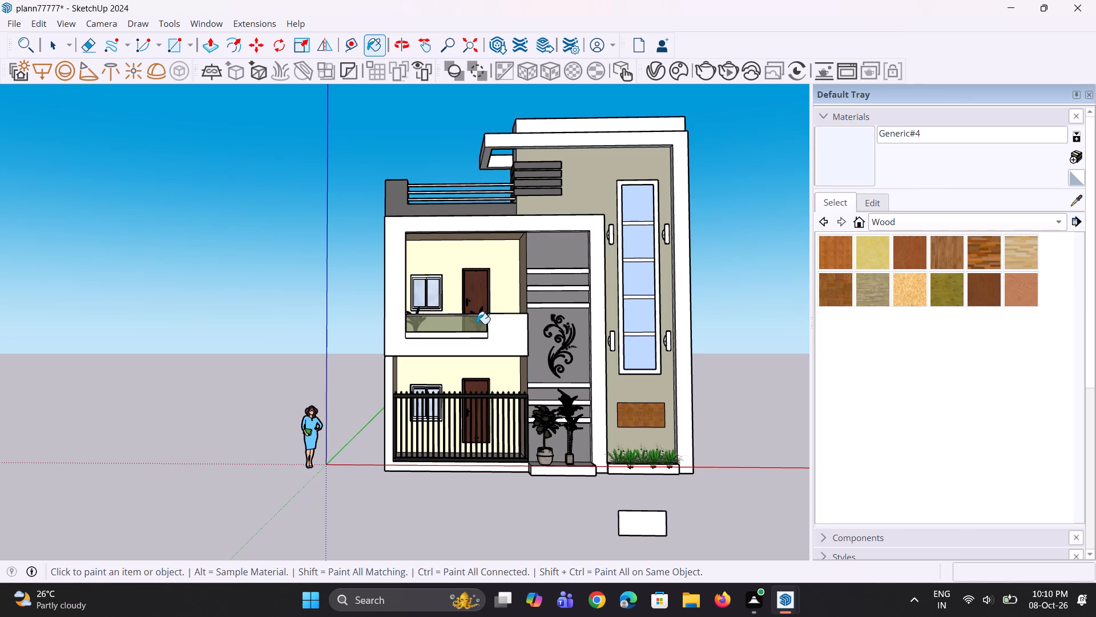
{"action": "scroll", "coordinate": [472, 324], "scroll_direction": "up", "scroll_amount": 2}
{"action": "left_click", "coordinate": [506, 344]}
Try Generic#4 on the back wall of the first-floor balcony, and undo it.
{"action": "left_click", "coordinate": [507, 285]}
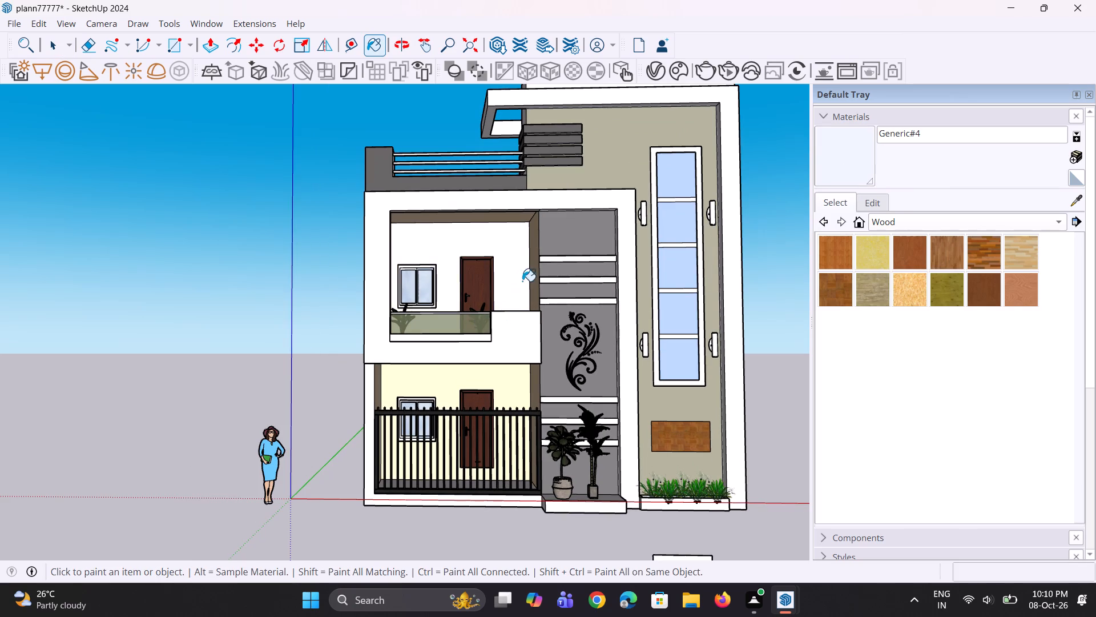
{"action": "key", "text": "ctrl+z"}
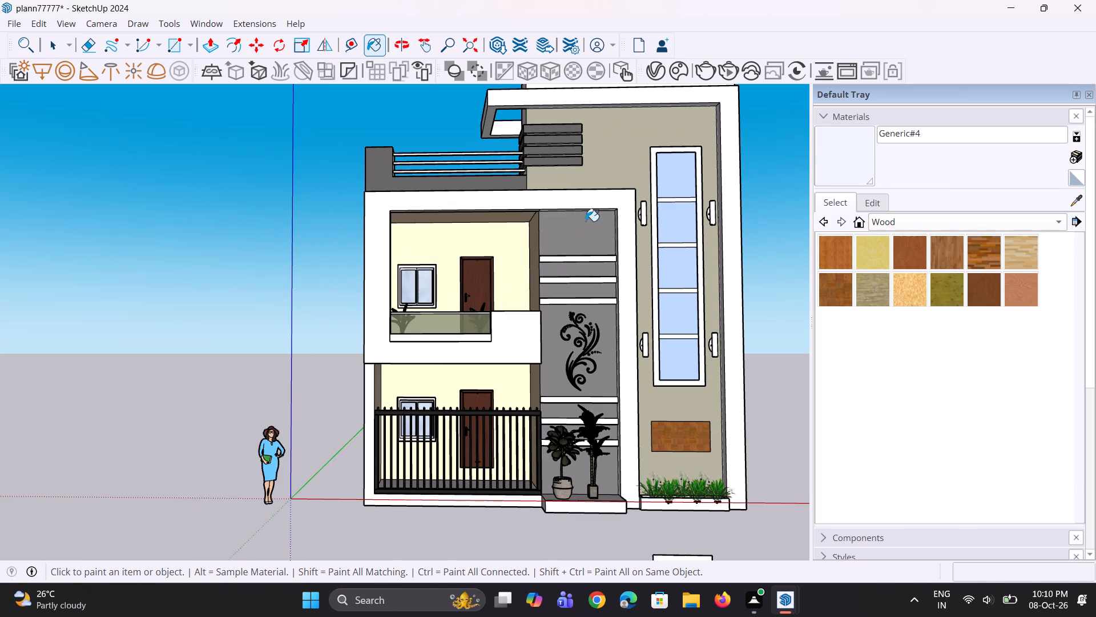
Paint the projecting frame around the balcony recess and the tower's outer frame with Generic#4.
{"action": "left_click", "coordinate": [604, 203]}
{"action": "left_click", "coordinate": [626, 254]}
{"action": "middle_click_drag", "start_coordinate": [598, 284], "coordinate": [609, 283]}
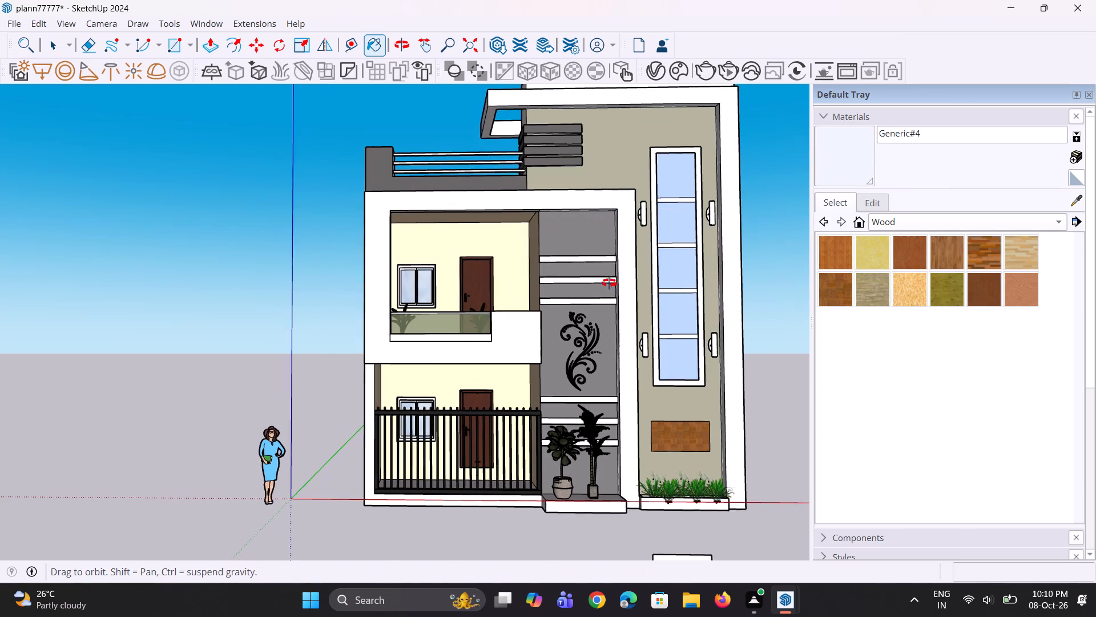
{"action": "middle_click_drag", "start_coordinate": [609, 283], "coordinate": [610, 282]}
{"action": "double_click", "coordinate": [733, 269]}
Paint the plinth below the fence, the step under the potted plants and the planter box with Generic#4.
{"action": "scroll", "coordinate": [678, 316], "scroll_direction": "down", "scroll_amount": 3}
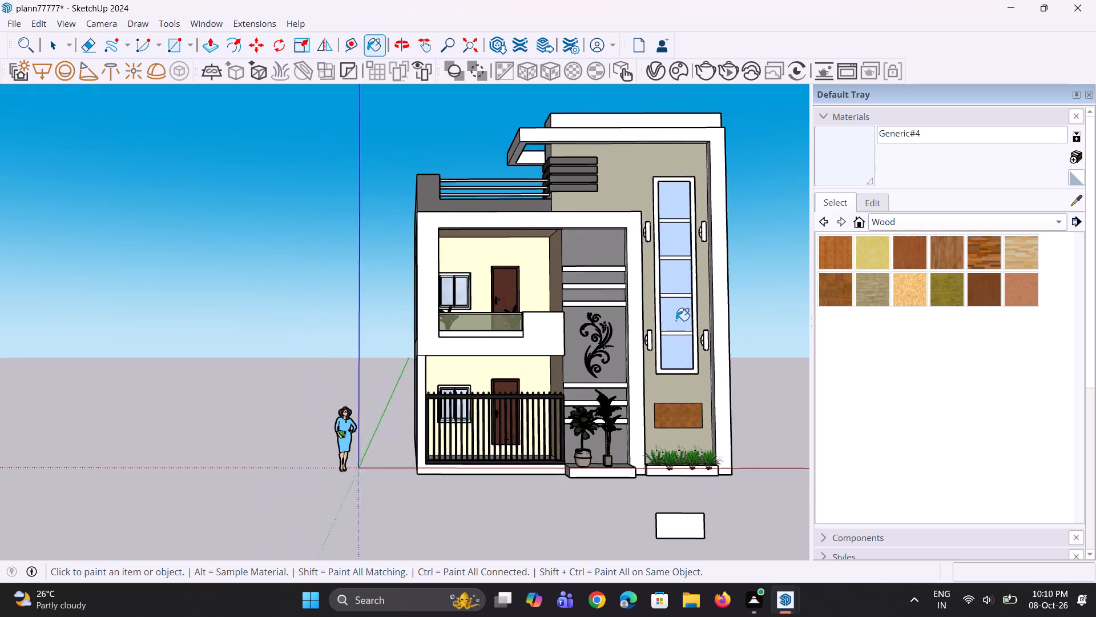
{"action": "scroll", "coordinate": [593, 488], "scroll_direction": "up", "scroll_amount": 6}
{"action": "left_click", "coordinate": [535, 444]}
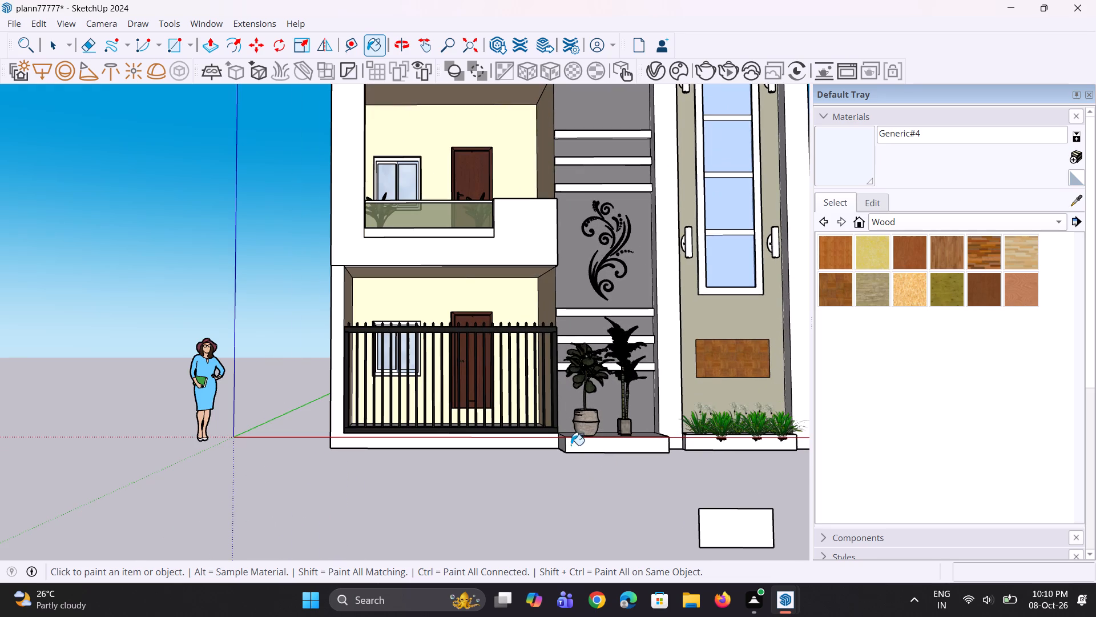
{"action": "left_click", "coordinate": [583, 443]}
{"action": "middle_click_drag", "start_coordinate": [574, 451], "coordinate": [593, 447]}
{"action": "scroll", "coordinate": [574, 443], "scroll_direction": "up", "scroll_amount": 2}
{"action": "left_click", "coordinate": [563, 440]}
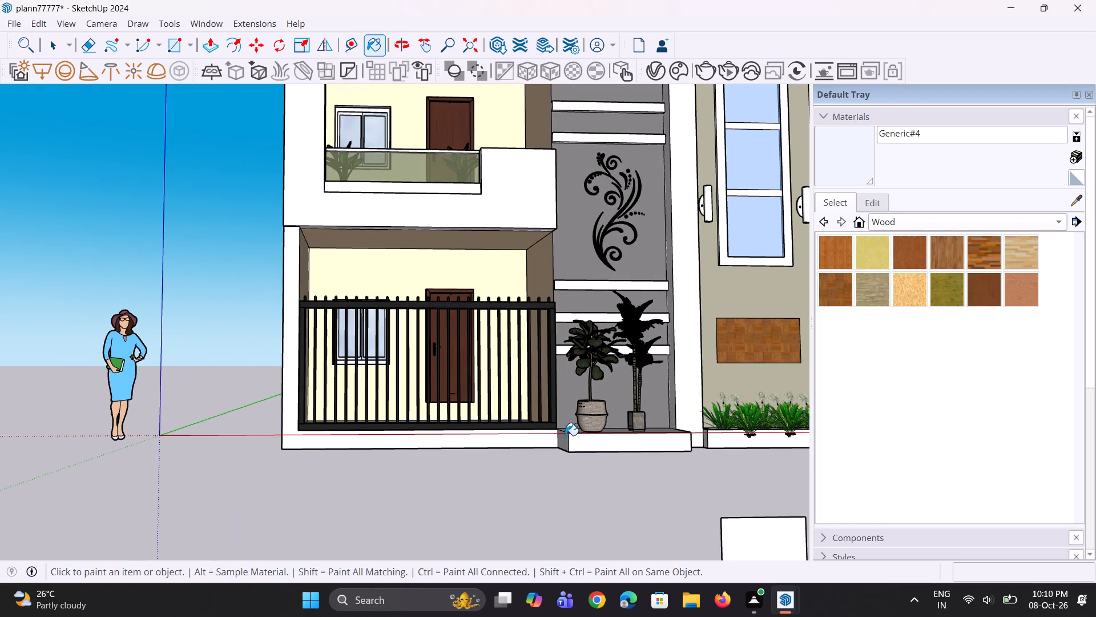
{"action": "left_click", "coordinate": [571, 431]}
{"action": "scroll", "coordinate": [708, 448], "scroll_direction": "up", "scroll_amount": 3}
{"action": "left_click", "coordinate": [719, 443]}
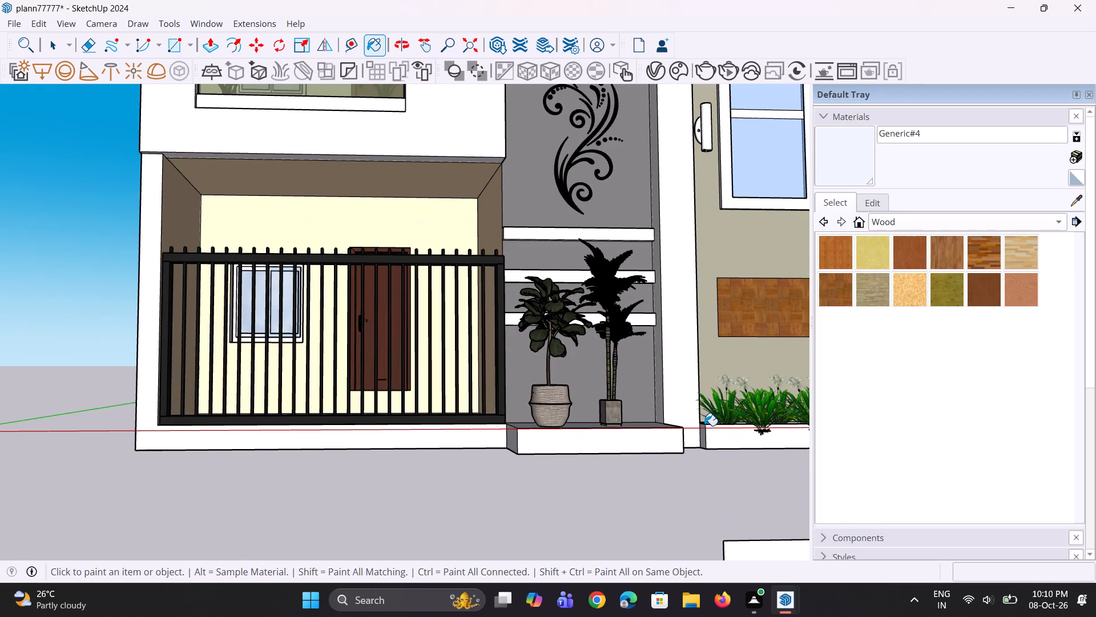
Paint the side faces of the vertical column beside the potted plants with Generic#4.
{"action": "middle_click_drag", "start_coordinate": [709, 431], "coordinate": [667, 451]}
{"action": "middle_click_drag", "start_coordinate": [779, 415], "coordinate": [627, 439]}
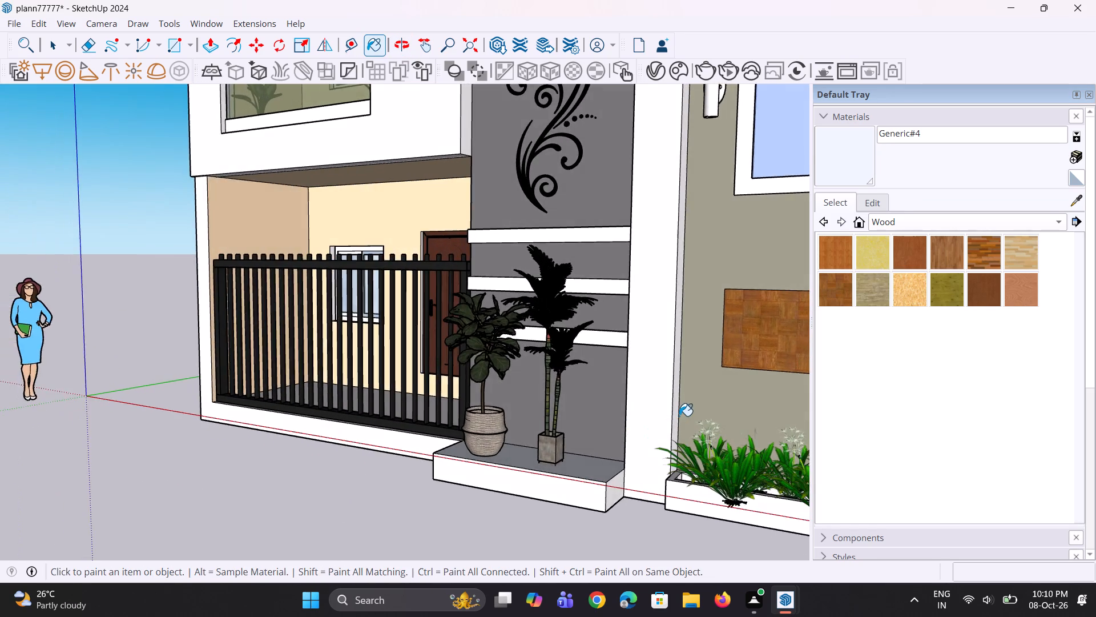
{"action": "scroll", "coordinate": [679, 416], "scroll_direction": "up", "scroll_amount": 2}
{"action": "double_click", "coordinate": [675, 407]}
{"action": "middle_click_drag", "start_coordinate": [648, 422], "coordinate": [807, 414]}
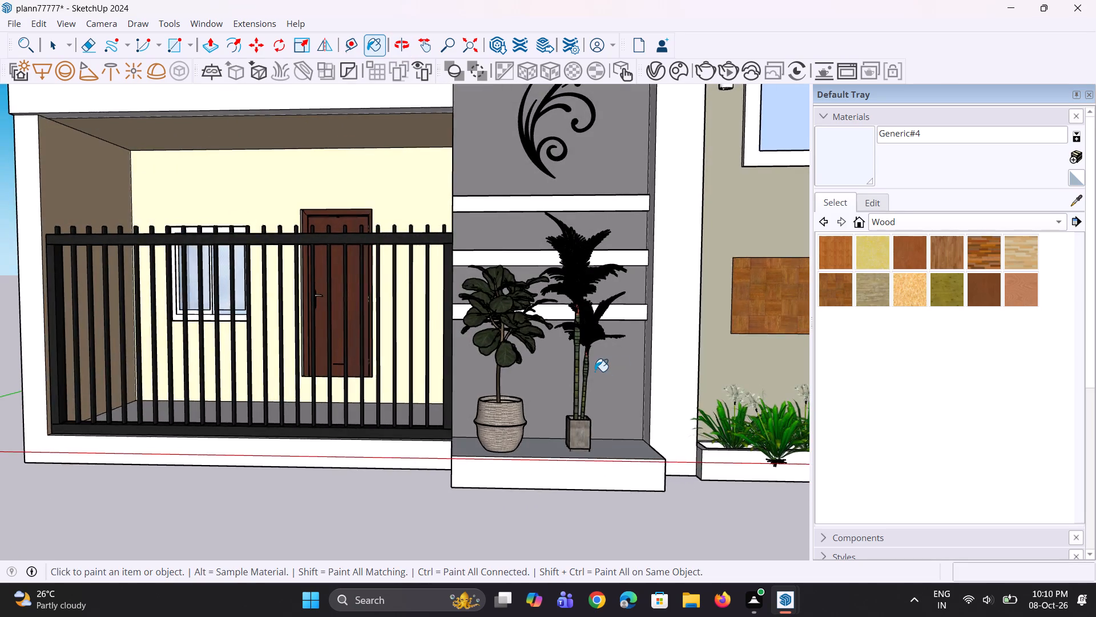
{"action": "scroll", "coordinate": [595, 371], "scroll_direction": "up", "scroll_amount": 3}
{"action": "double_click", "coordinate": [661, 363]}
Paint the fronts of the three horizontal bands behind the potted plants with Generic#4.
{"action": "double_click", "coordinate": [652, 294]}
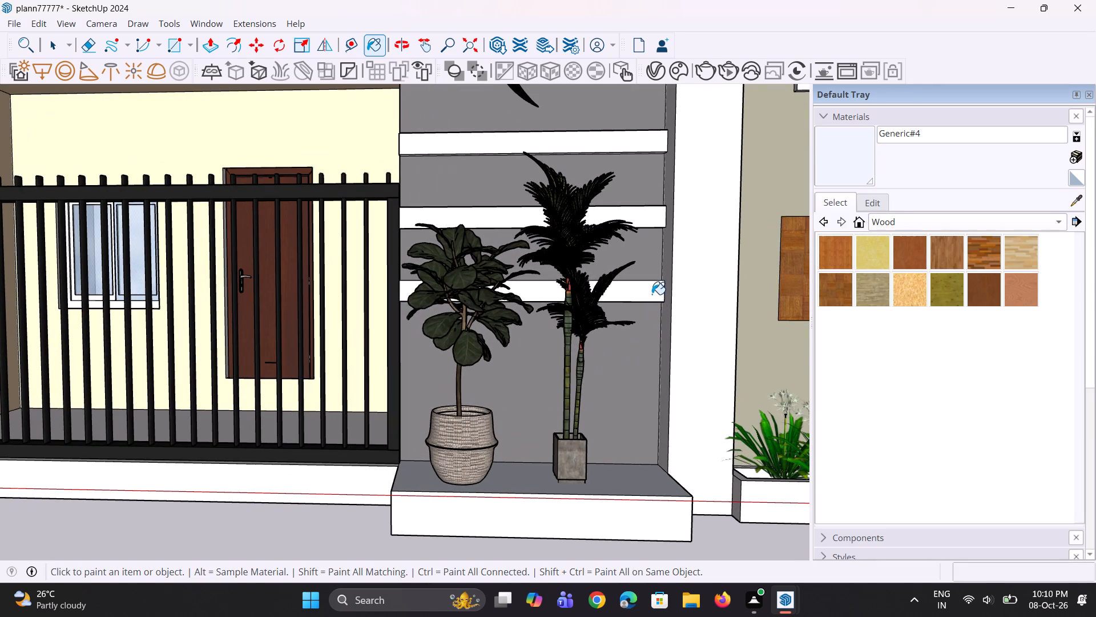
{"action": "double_click", "coordinate": [613, 217]}
{"action": "left_click", "coordinate": [639, 151]}
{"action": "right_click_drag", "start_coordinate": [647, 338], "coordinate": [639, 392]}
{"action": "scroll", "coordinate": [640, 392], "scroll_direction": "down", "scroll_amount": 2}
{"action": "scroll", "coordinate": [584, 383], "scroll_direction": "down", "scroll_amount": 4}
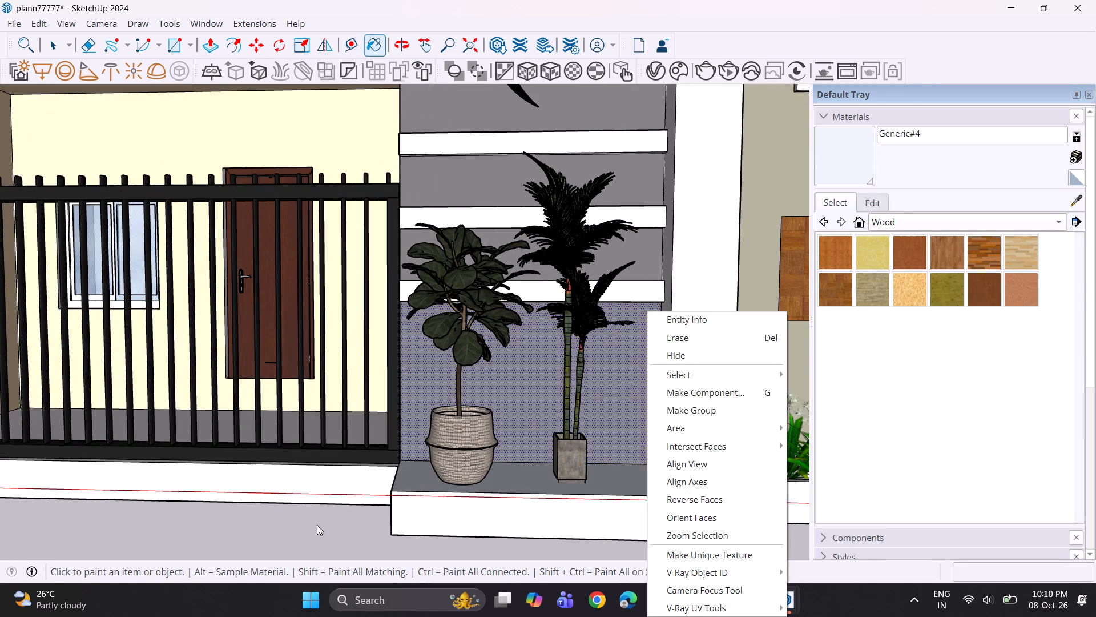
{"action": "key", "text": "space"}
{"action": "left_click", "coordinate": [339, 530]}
Paint the fronts of the three horizontal bands above the floral wall ornament with Generic#4.
{"action": "scroll", "coordinate": [368, 534], "scroll_direction": "down", "scroll_amount": 7}
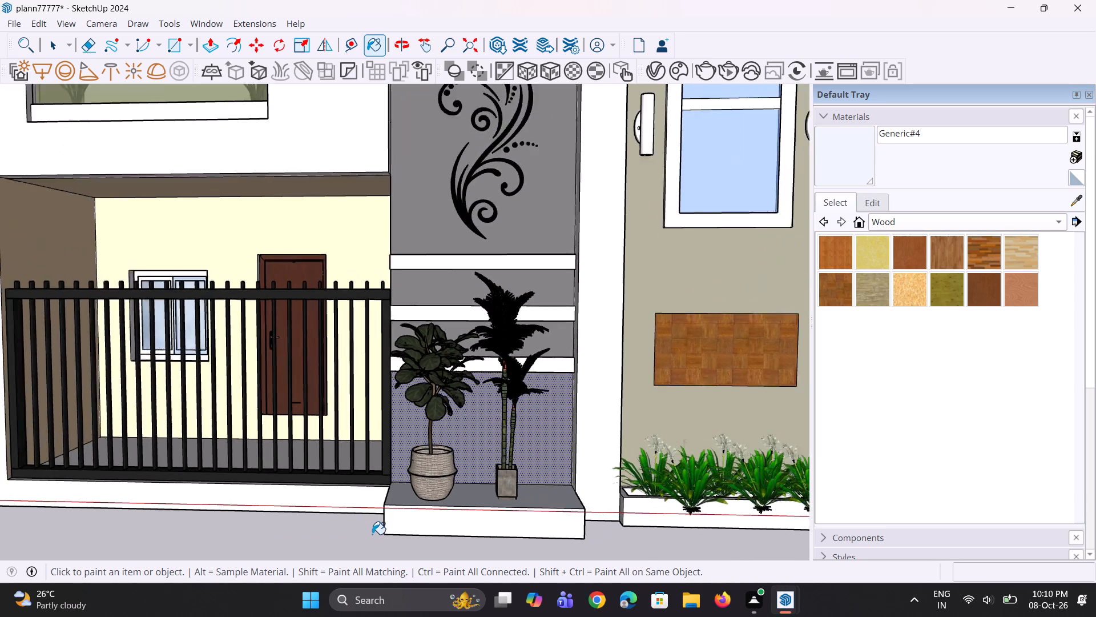
{"action": "scroll", "coordinate": [372, 534], "scroll_direction": "down", "scroll_amount": 9}
{"action": "scroll", "coordinate": [407, 326], "scroll_direction": "up", "scroll_amount": 10}
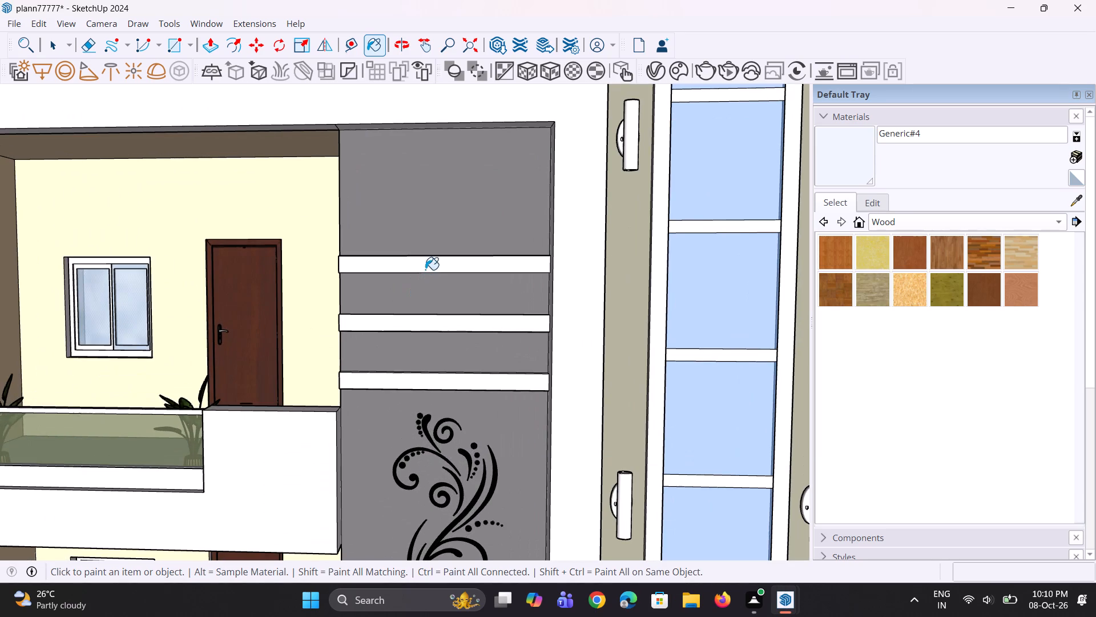
{"action": "left_click", "coordinate": [425, 269]}
{"action": "left_click", "coordinate": [422, 318]}
{"action": "left_click", "coordinate": [417, 379]}
Paint the top faces of the three bands above the floral ornament with Generic#4.
{"action": "middle_click_drag", "start_coordinate": [427, 382], "coordinate": [429, 485]}
{"action": "scroll", "coordinate": [453, 403], "scroll_direction": "up", "scroll_amount": 7}
{"action": "left_click", "coordinate": [456, 400]}
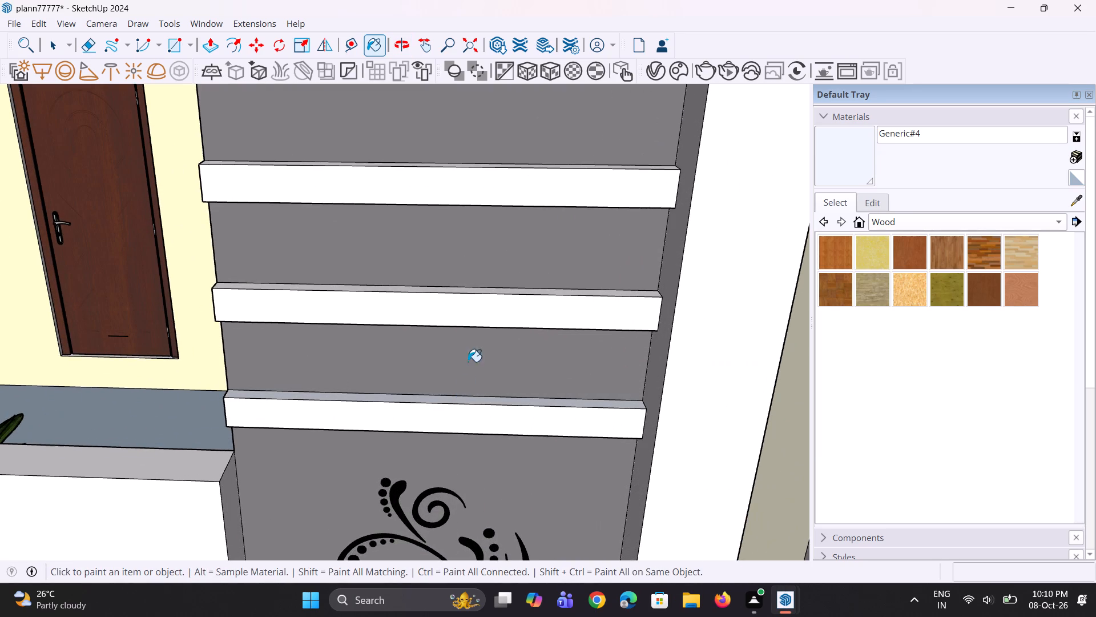
{"action": "left_click", "coordinate": [503, 291]}
{"action": "middle_click_drag", "start_coordinate": [505, 314], "coordinate": [505, 425]}
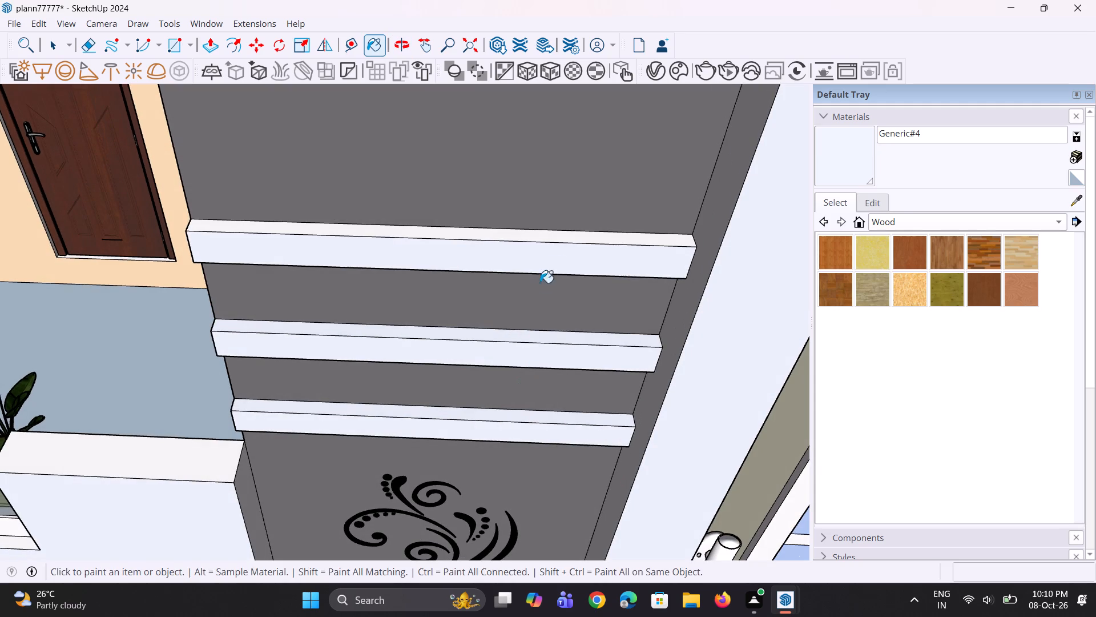
{"action": "left_click", "coordinate": [567, 235]}
Paint the undersides of the three bands above the floral ornament with Generic#4.
{"action": "middle_click_drag", "start_coordinate": [476, 421], "coordinate": [570, 131]}
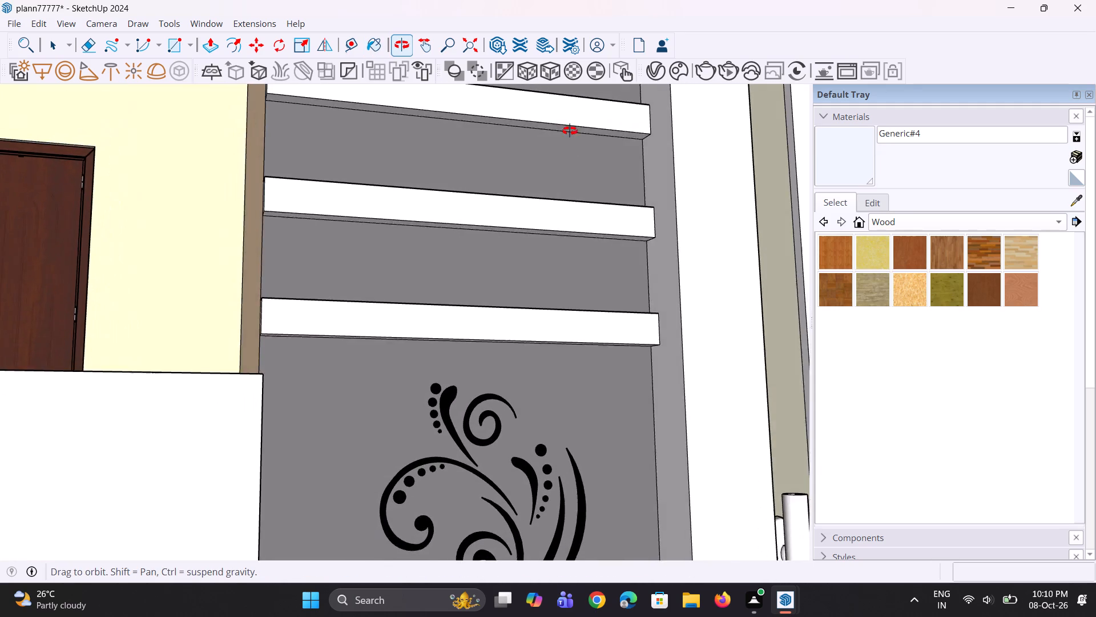
{"action": "middle_click_drag", "start_coordinate": [570, 131], "coordinate": [567, 95]}
{"action": "scroll", "coordinate": [560, 124], "scroll_direction": "up", "scroll_amount": 2}
{"action": "left_click", "coordinate": [558, 130]}
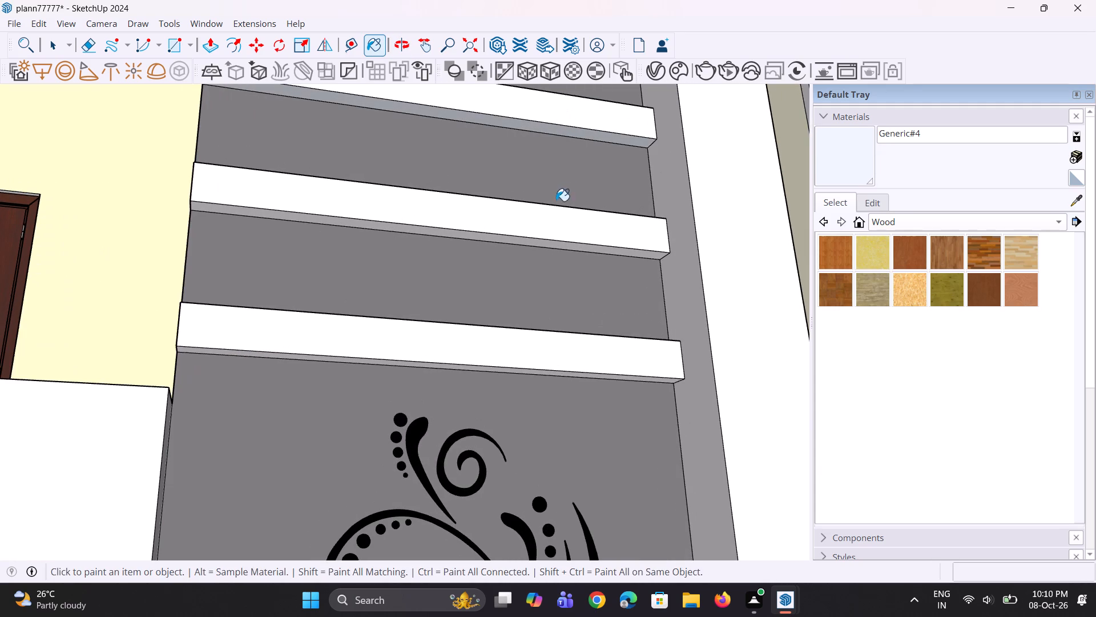
{"action": "middle_click_drag", "start_coordinate": [555, 204], "coordinate": [551, 149]}
{"action": "left_click", "coordinate": [534, 242]}
{"action": "middle_click_drag", "start_coordinate": [530, 321], "coordinate": [530, 254]}
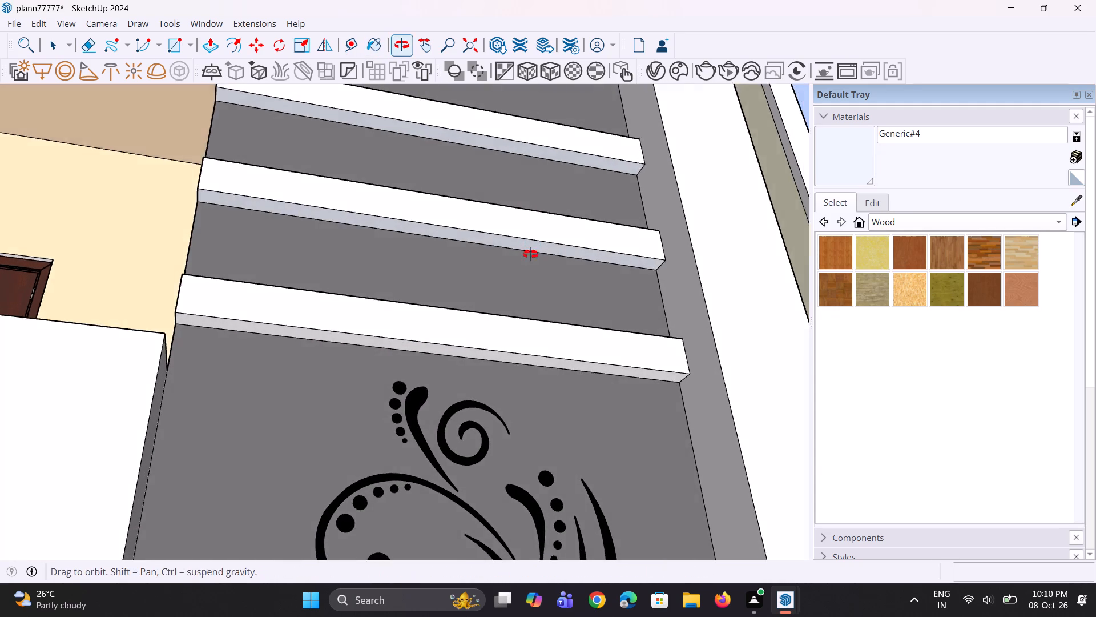
{"action": "middle_click_drag", "start_coordinate": [530, 254], "coordinate": [530, 249]}
{"action": "left_click", "coordinate": [506, 342]}
Paint the balcony-side end faces of the three bands above the floral ornament with Generic#4.
{"action": "scroll", "coordinate": [506, 320], "scroll_direction": "down", "scroll_amount": 8}
{"action": "middle_click_drag", "start_coordinate": [324, 281], "coordinate": [341, 314]}
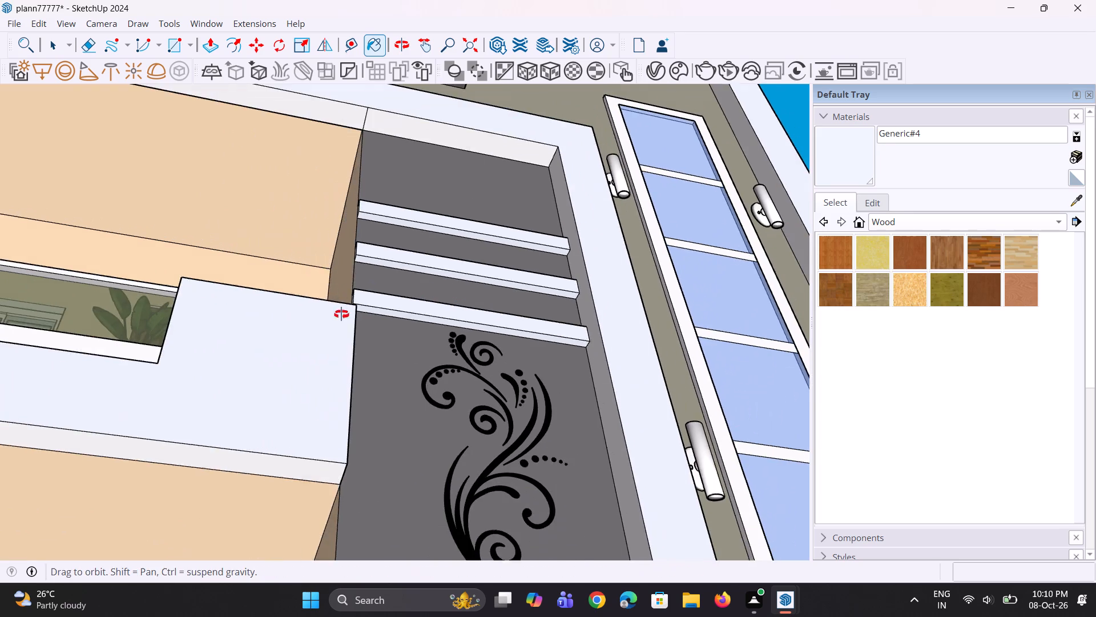
{"action": "middle_click_drag", "start_coordinate": [341, 314], "coordinate": [429, 377]}
{"action": "scroll", "coordinate": [429, 251], "scroll_direction": "up", "scroll_amount": 6}
{"action": "left_click", "coordinate": [421, 255]}
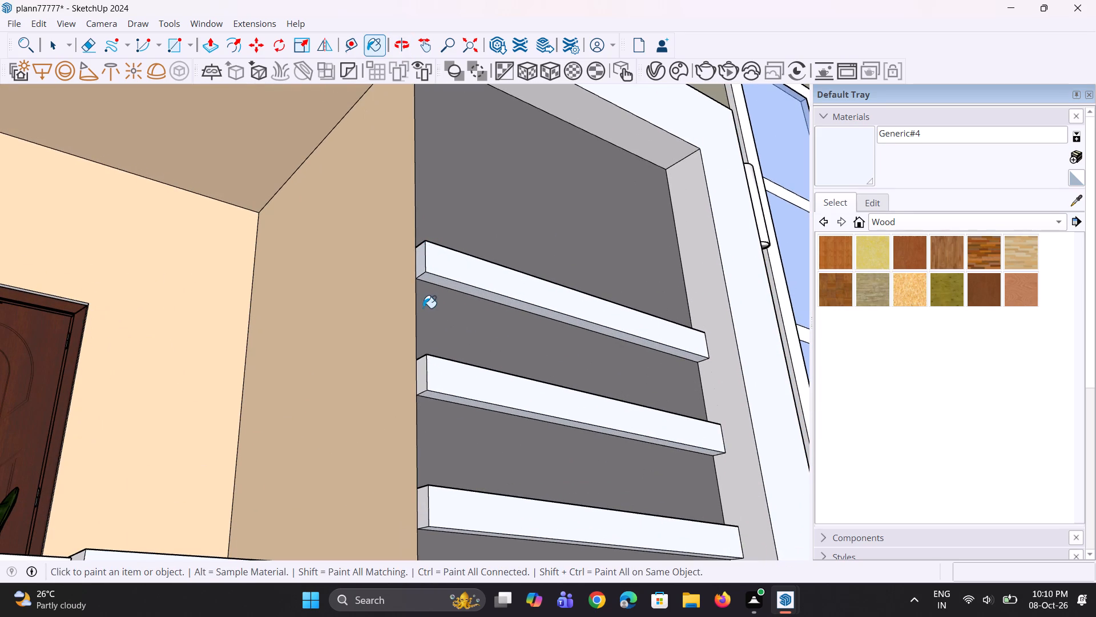
{"action": "left_click", "coordinate": [421, 382]}
{"action": "left_click", "coordinate": [423, 499]}
Paint the underside and inner side face of the frame around the first-floor recess with Generic#4.
{"action": "scroll", "coordinate": [430, 428], "scroll_direction": "down", "scroll_amount": 7}
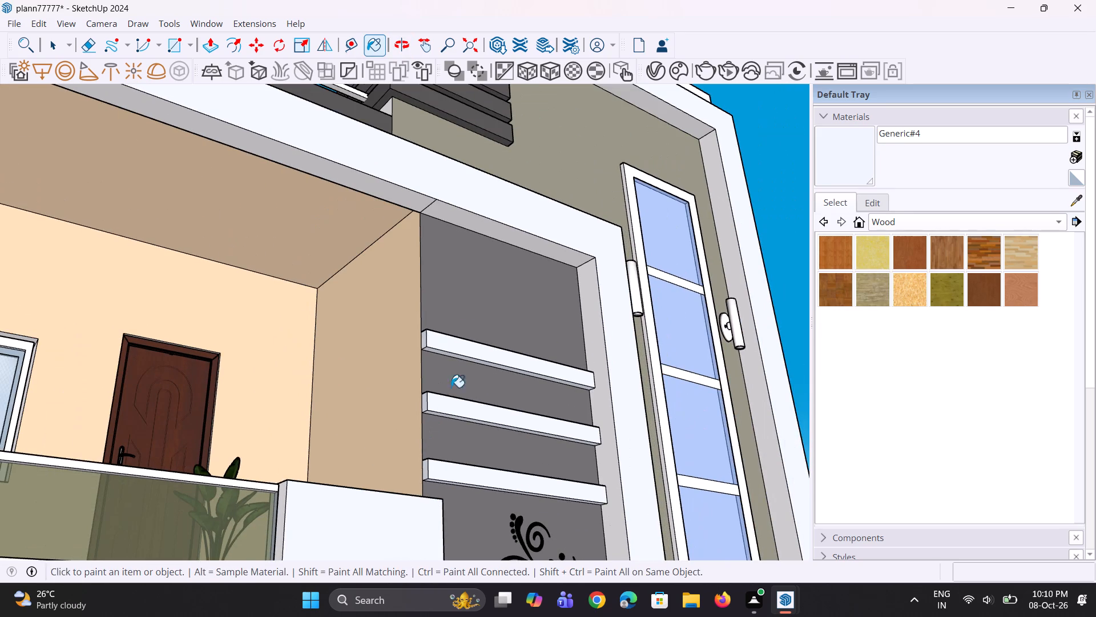
{"action": "left_click", "coordinate": [513, 243]}
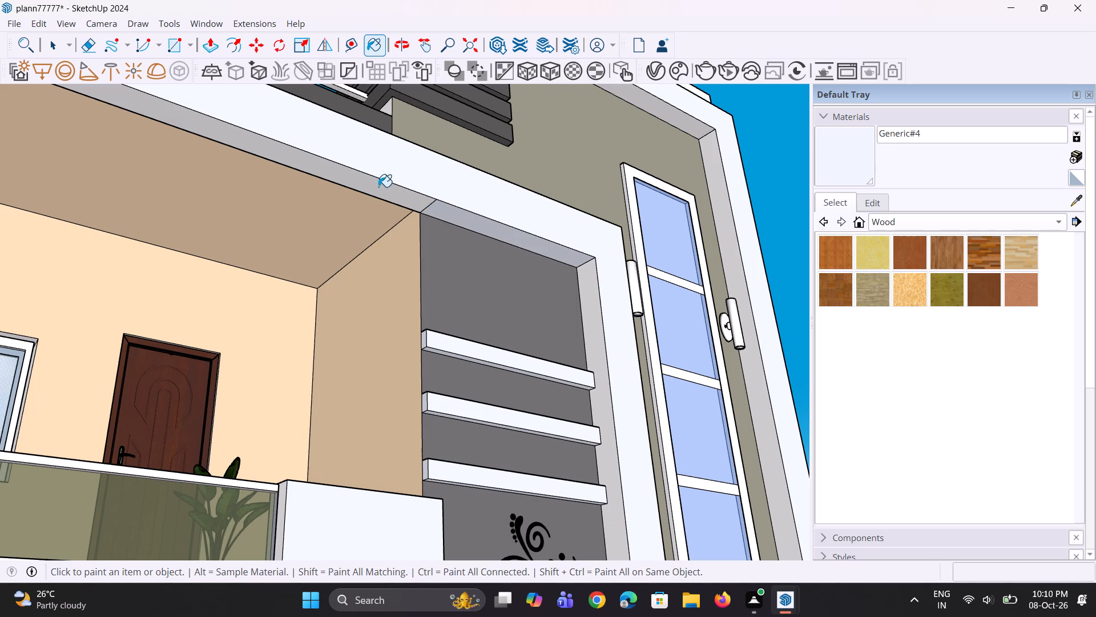
{"action": "left_click", "coordinate": [378, 187]}
{"action": "left_click", "coordinate": [591, 343]}
Paint the tall tower window's frame, its side face and the upper crossbars with Generic#4.
{"action": "scroll", "coordinate": [591, 343], "scroll_direction": "down", "scroll_amount": 3}
{"action": "scroll", "coordinate": [642, 233], "scroll_direction": "up", "scroll_amount": 5}
{"action": "double_click", "coordinate": [617, 219]}
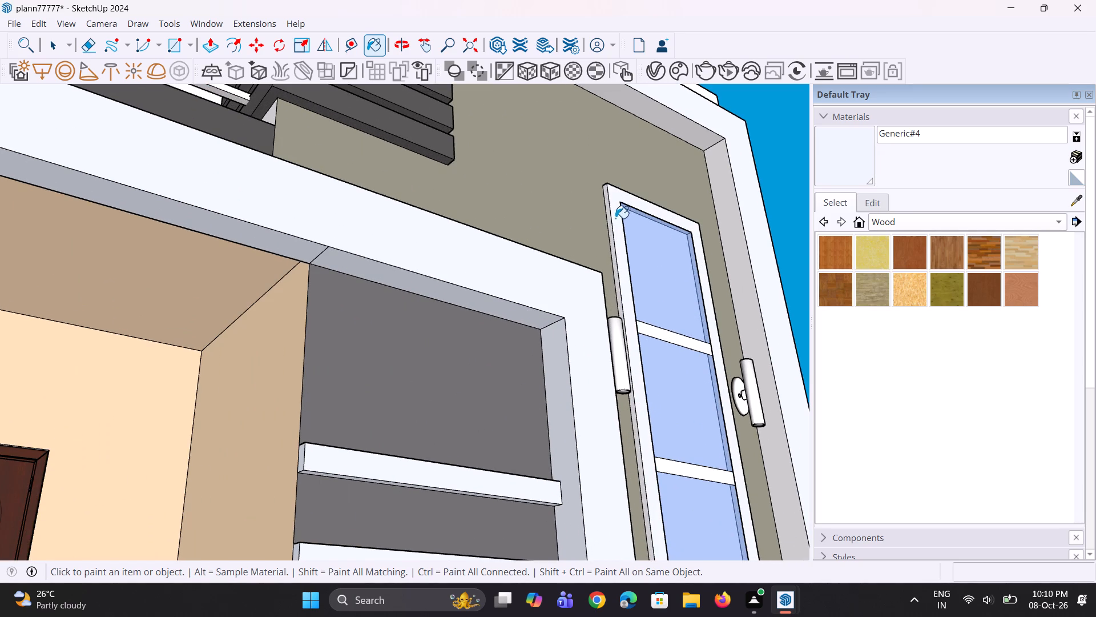
{"action": "scroll", "coordinate": [613, 214], "scroll_direction": "up", "scroll_amount": 3}
{"action": "left_click", "coordinate": [609, 213]}
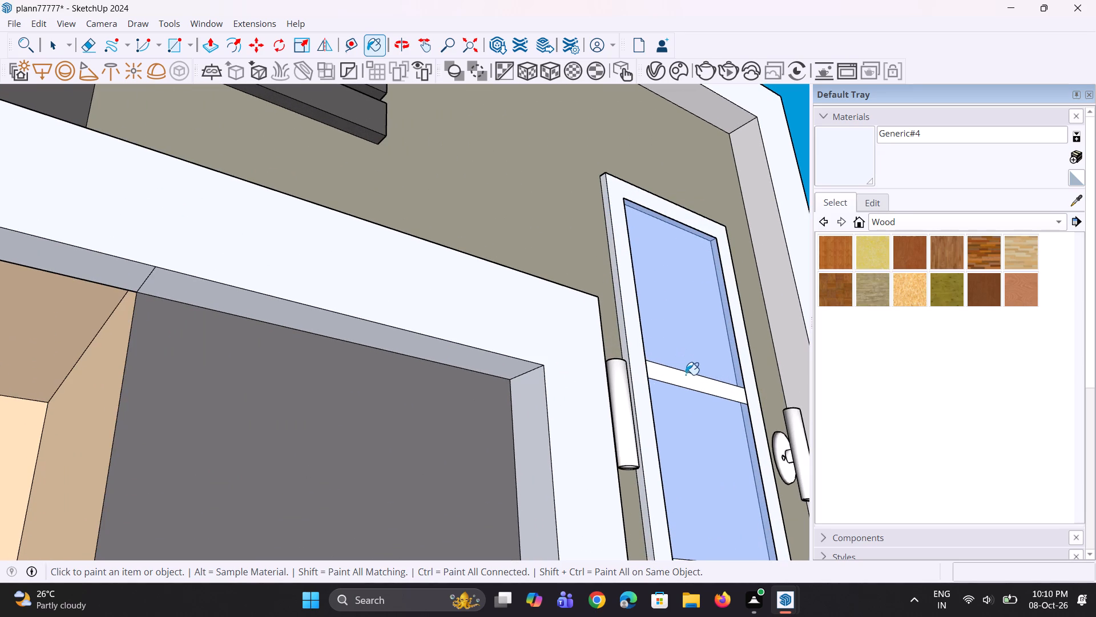
{"action": "double_click", "coordinate": [686, 376]}
{"action": "scroll", "coordinate": [654, 360], "scroll_direction": "down", "scroll_amount": 6}
{"action": "scroll", "coordinate": [658, 475], "scroll_direction": "up", "scroll_amount": 3}
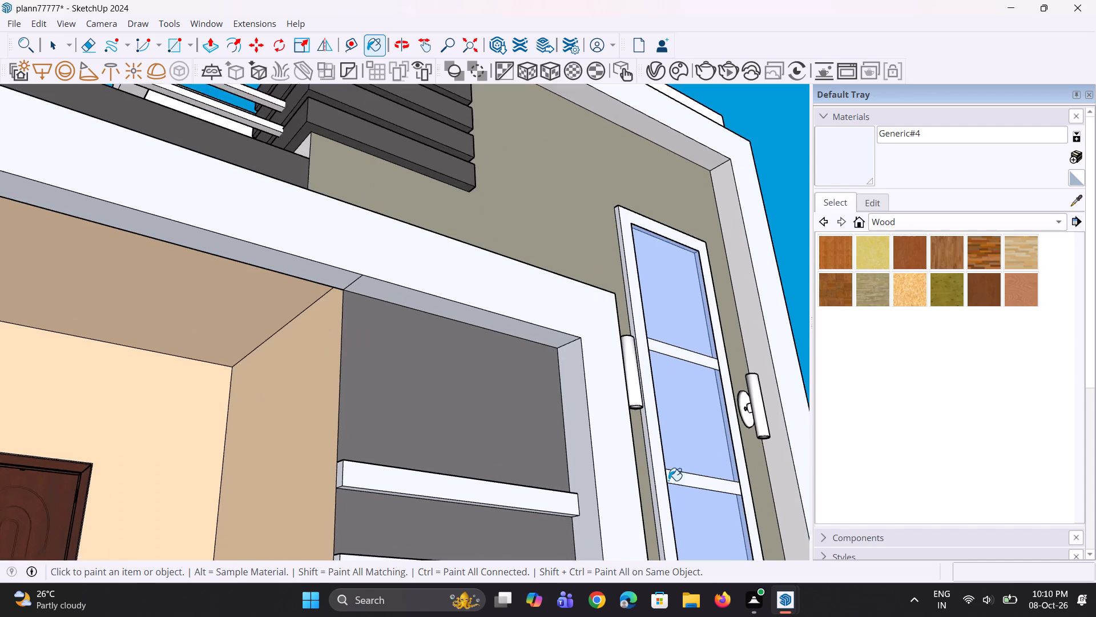
{"action": "double_click", "coordinate": [691, 483]}
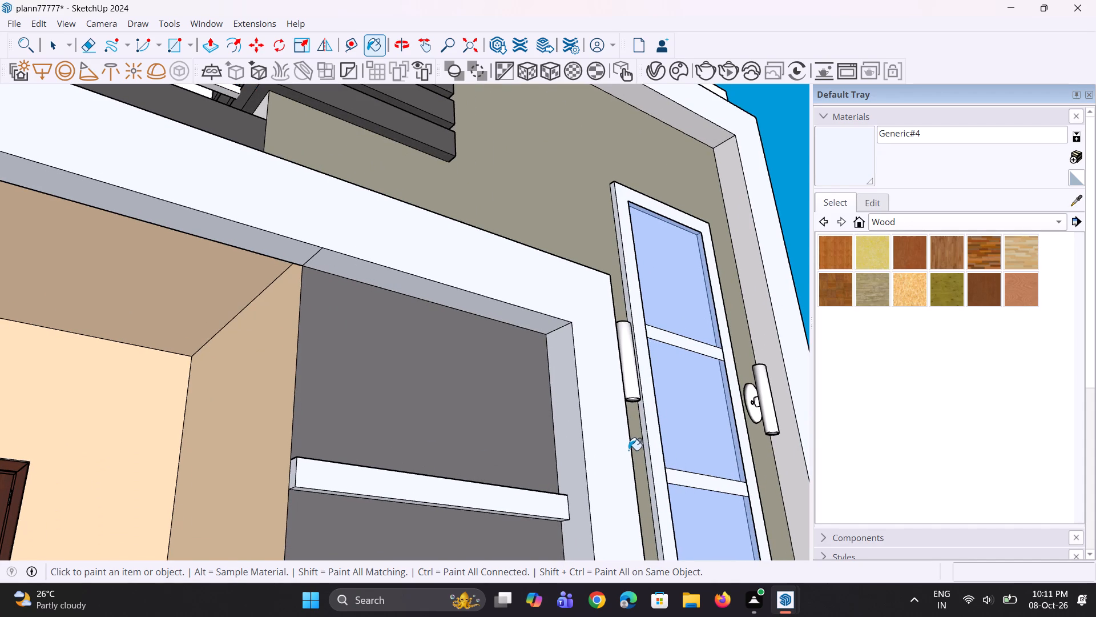
Paint the front and side faces of the tower's rooftop parapet and the front of the frame's top band with Generic#4.
{"action": "scroll", "coordinate": [628, 450], "scroll_direction": "down", "scroll_amount": 14}
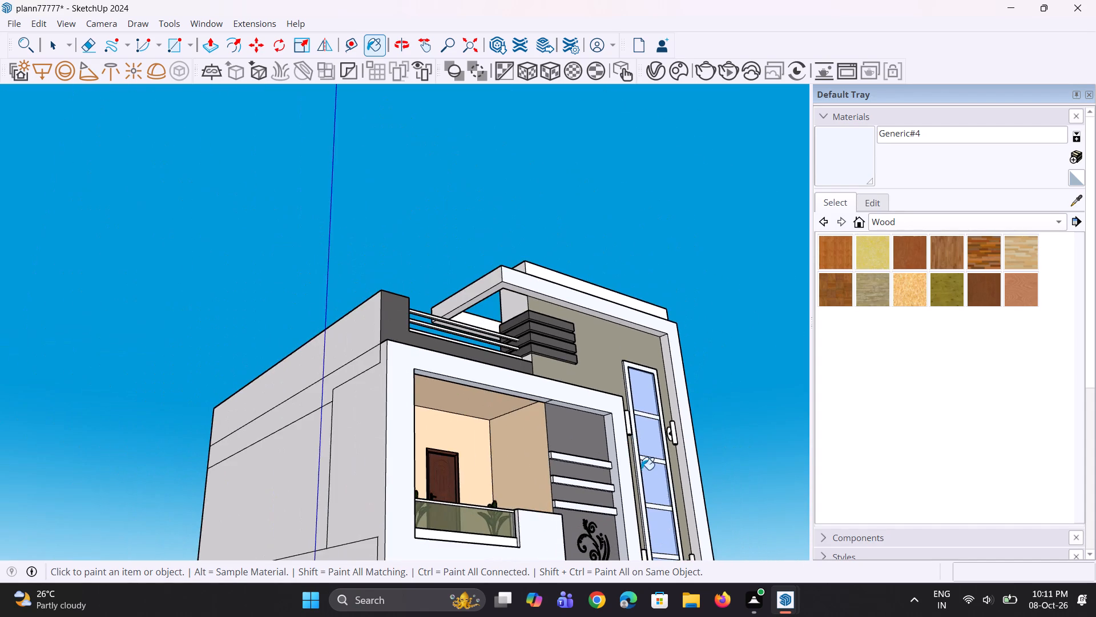
{"action": "scroll", "coordinate": [641, 470], "scroll_direction": "down", "scroll_amount": 4}
{"action": "middle_click_drag", "start_coordinate": [664, 402], "coordinate": [607, 469]}
{"action": "scroll", "coordinate": [577, 335], "scroll_direction": "up", "scroll_amount": 4}
{"action": "double_click", "coordinate": [589, 318]}
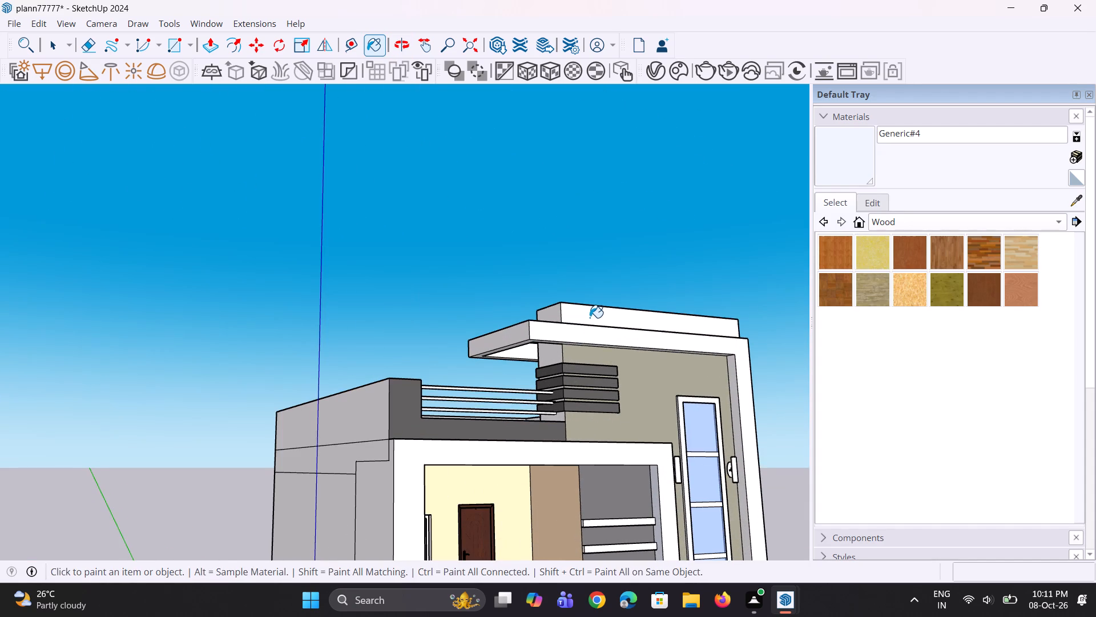
{"action": "left_click", "coordinate": [550, 320]}
{"action": "left_click", "coordinate": [555, 339]}
Paint the side face and underside of the roof frame projecting over the terrace with Generic#4.
{"action": "middle_click_drag", "start_coordinate": [519, 355], "coordinate": [557, 366]}
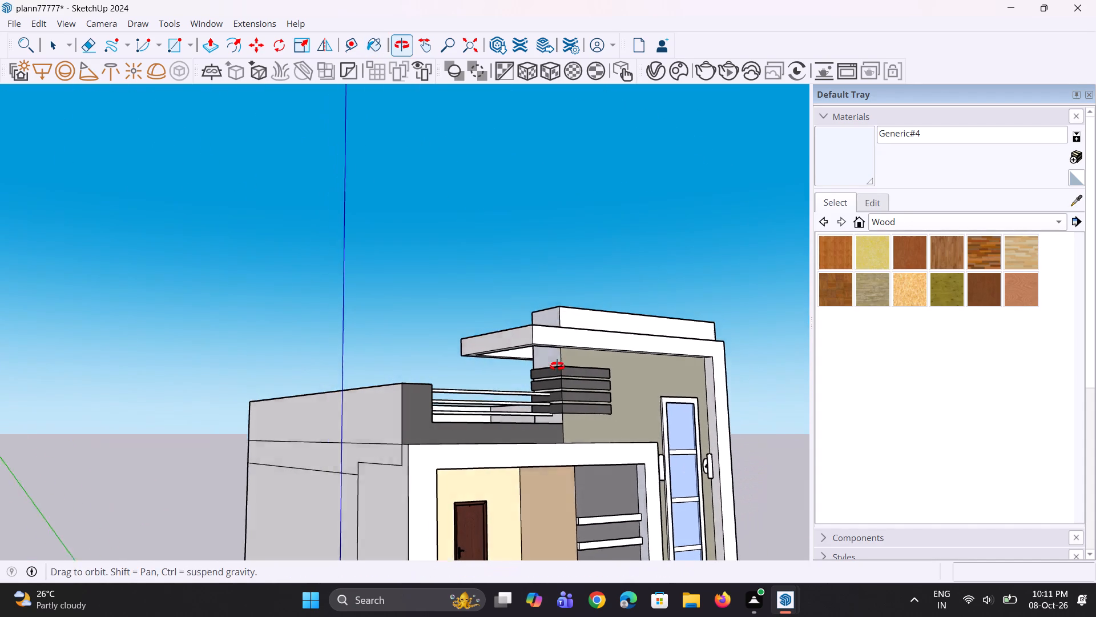
{"action": "middle_click_drag", "start_coordinate": [557, 366], "coordinate": [558, 358]}
{"action": "left_click", "coordinate": [518, 331]}
{"action": "middle_click_drag", "start_coordinate": [544, 360], "coordinate": [530, 324]}
{"action": "scroll", "coordinate": [533, 335], "scroll_direction": "up", "scroll_amount": 3}
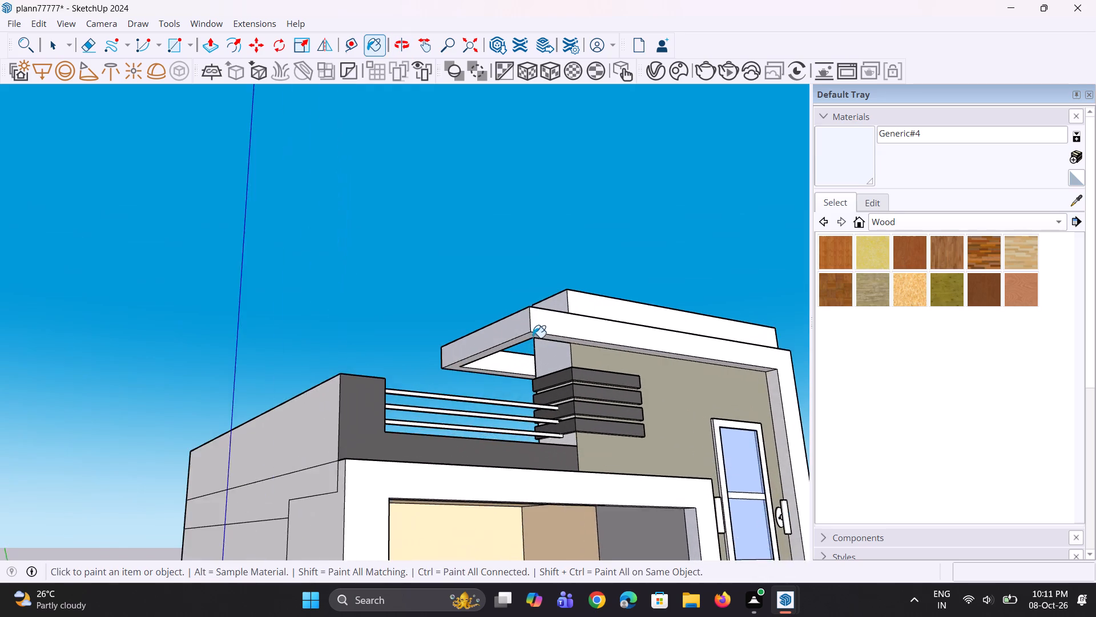
{"action": "scroll", "coordinate": [533, 338], "scroll_direction": "up", "scroll_amount": 2}
{"action": "middle_click_drag", "start_coordinate": [536, 352], "coordinate": [540, 299]}
{"action": "scroll", "coordinate": [537, 314], "scroll_direction": "up", "scroll_amount": 3}
{"action": "left_click", "coordinate": [537, 322]}
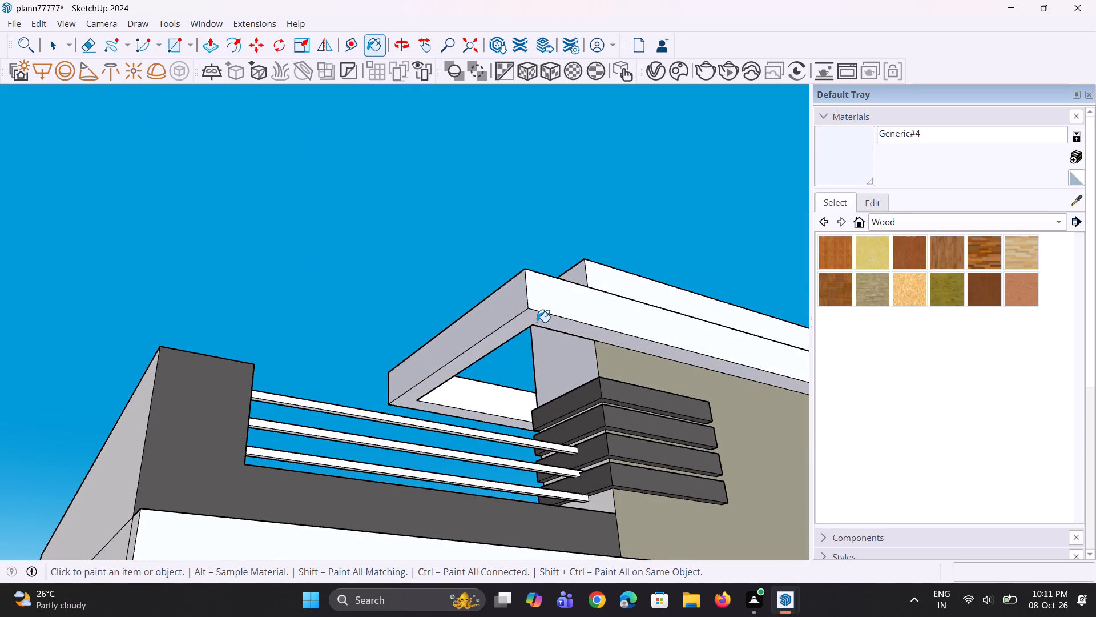
{"action": "left_click", "coordinate": [537, 322]}
{"action": "scroll", "coordinate": [513, 374], "scroll_direction": "down", "scroll_amount": 3}
{"action": "left_click", "coordinate": [494, 396]}
Paint the inner side face of the tower frame's vertical leg beside the tall window with Generic#4.
{"action": "scroll", "coordinate": [559, 375], "scroll_direction": "down", "scroll_amount": 3}
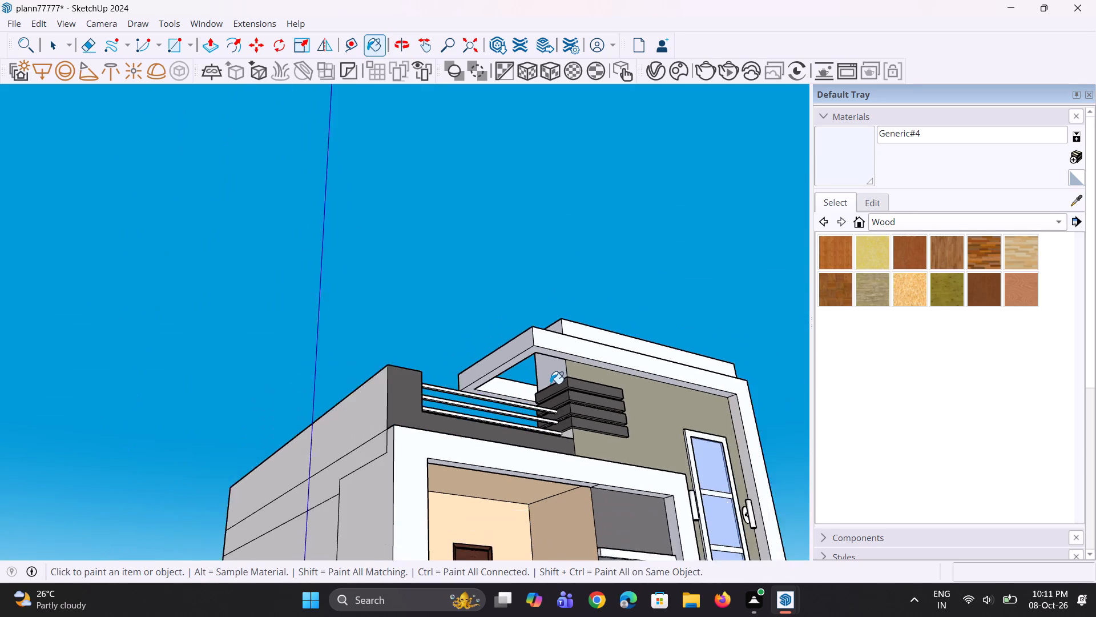
{"action": "scroll", "coordinate": [550, 384], "scroll_direction": "down", "scroll_amount": 6}
{"action": "middle_click", "coordinate": [662, 416]}
{"action": "scroll", "coordinate": [668, 416], "scroll_direction": "up", "scroll_amount": 7}
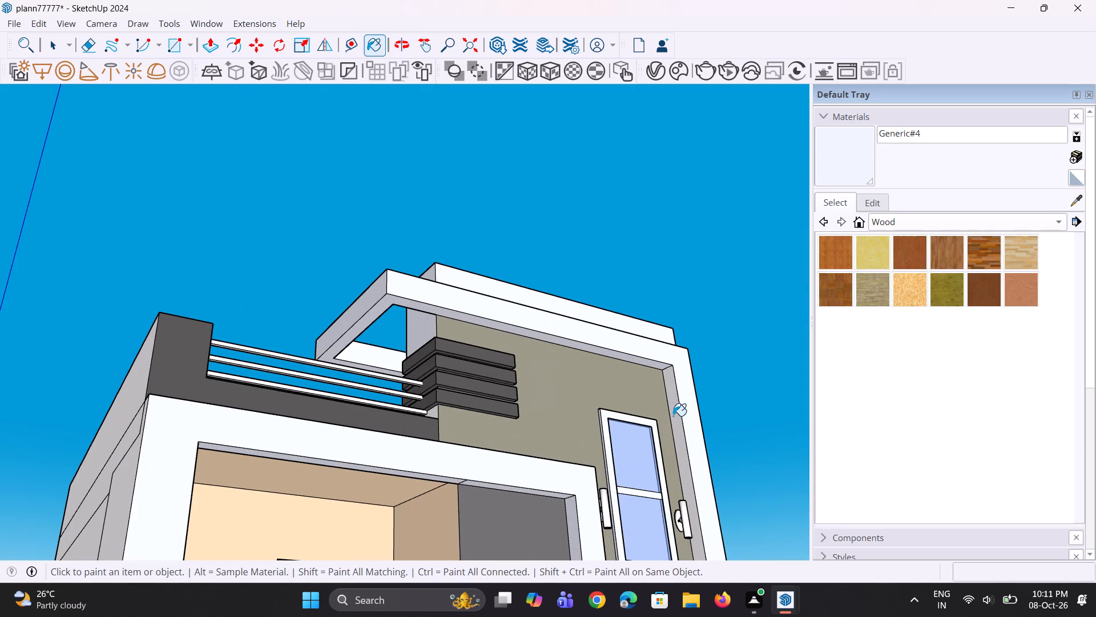
{"action": "left_click", "coordinate": [673, 416]}
Paint the tower's outer side faces, the adjoining terrace parapet and the side wall below it with Generic#4.
{"action": "middle_click_drag", "start_coordinate": [690, 415], "coordinate": [540, 402]}
{"action": "scroll", "coordinate": [549, 402], "scroll_direction": "down", "scroll_amount": 4}
{"action": "scroll", "coordinate": [667, 399], "scroll_direction": "down", "scroll_amount": 5}
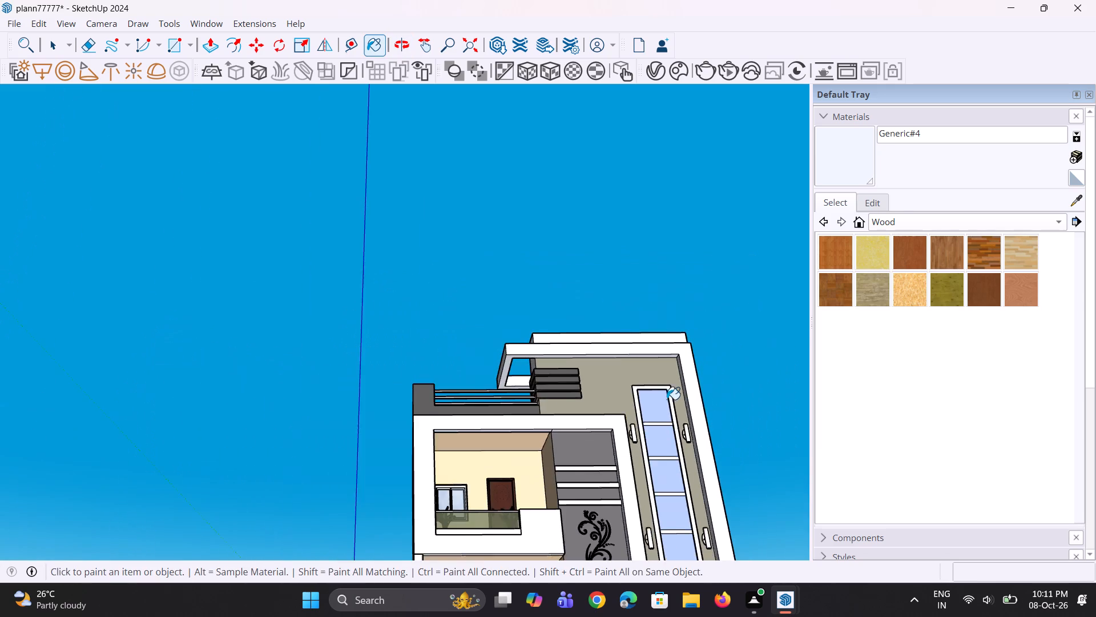
{"action": "middle_click_drag", "start_coordinate": [699, 411], "coordinate": [489, 436]}
{"action": "scroll", "coordinate": [751, 350], "scroll_direction": "up", "scroll_amount": 2}
{"action": "middle_click_drag", "start_coordinate": [731, 351], "coordinate": [634, 404]}
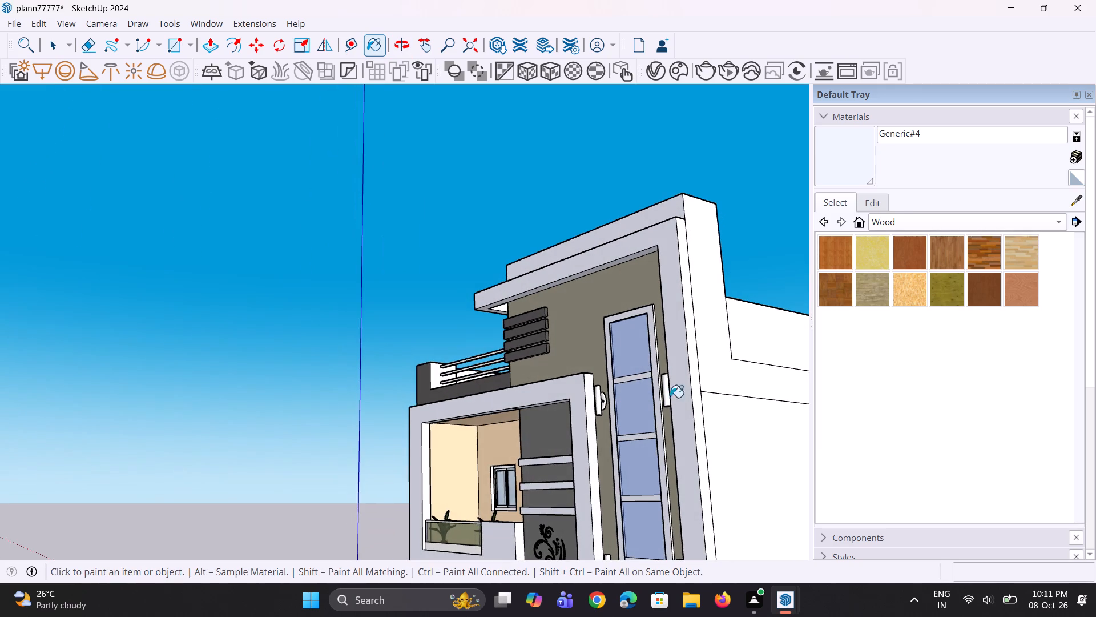
{"action": "left_click", "coordinate": [694, 383]}
{"action": "left_click", "coordinate": [721, 366]}
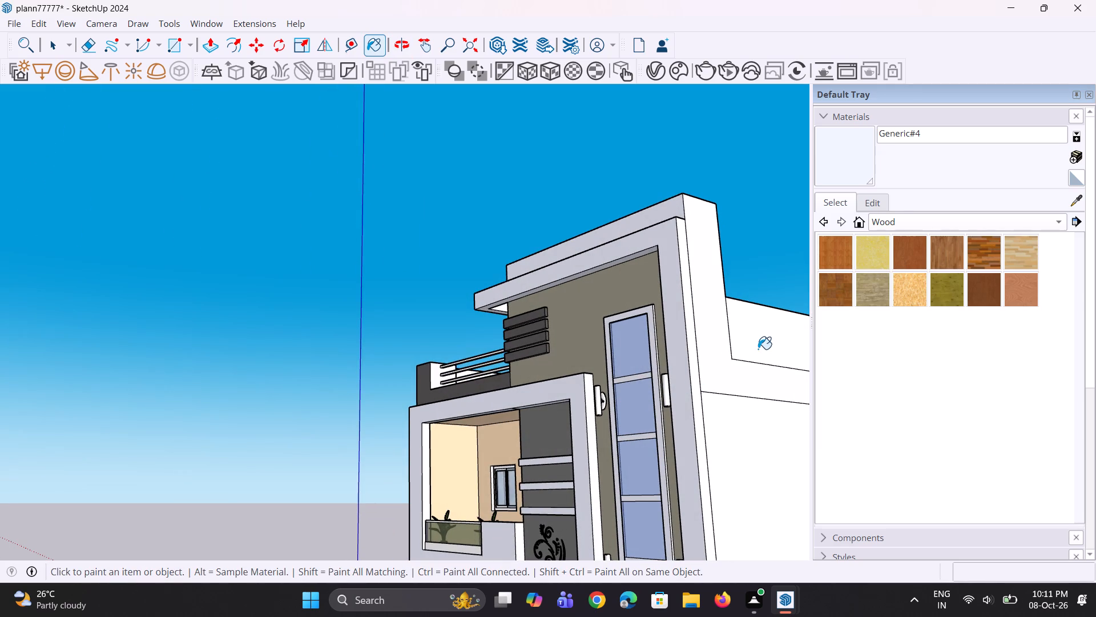
{"action": "left_click", "coordinate": [758, 348]}
{"action": "left_click", "coordinate": [755, 438]}
Paint the inner side face at the outer end of the first-floor recess frame and the underside of its top band with Generic#4.
{"action": "scroll", "coordinate": [732, 439], "scroll_direction": "down", "scroll_amount": 4}
{"action": "middle_click_drag", "start_coordinate": [482, 503], "coordinate": [431, 508]}
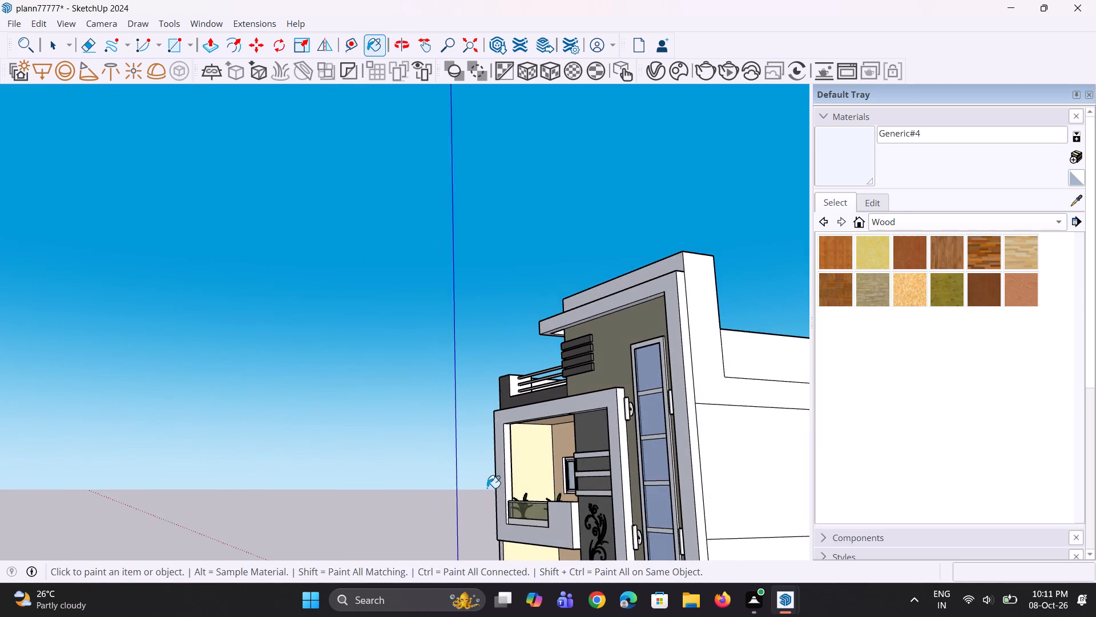
{"action": "scroll", "coordinate": [501, 482], "scroll_direction": "up", "scroll_amount": 8}
{"action": "left_click", "coordinate": [511, 468]}
{"action": "middle_click_drag", "start_coordinate": [513, 468], "coordinate": [543, 382]}
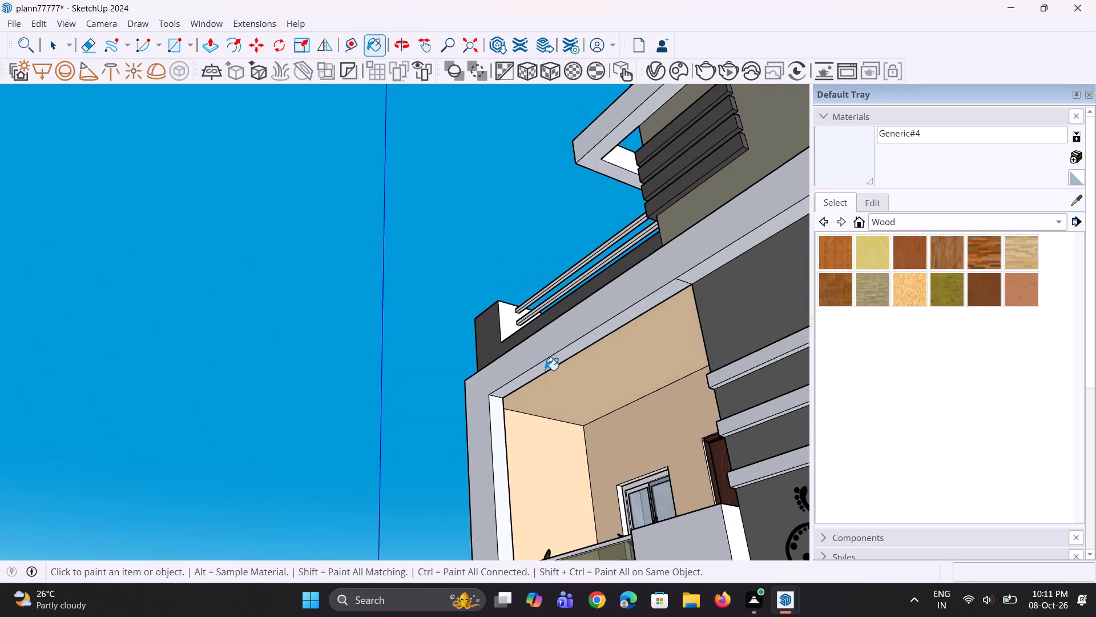
{"action": "double_click", "coordinate": [545, 368]}
Paint the first-floor balcony's ledge below the glass and its solid parapet's front, top and end faces with Generic#4.
{"action": "scroll", "coordinate": [545, 368], "scroll_direction": "down", "scroll_amount": 4}
{"action": "middle_click_drag", "start_coordinate": [533, 380], "coordinate": [644, 472]}
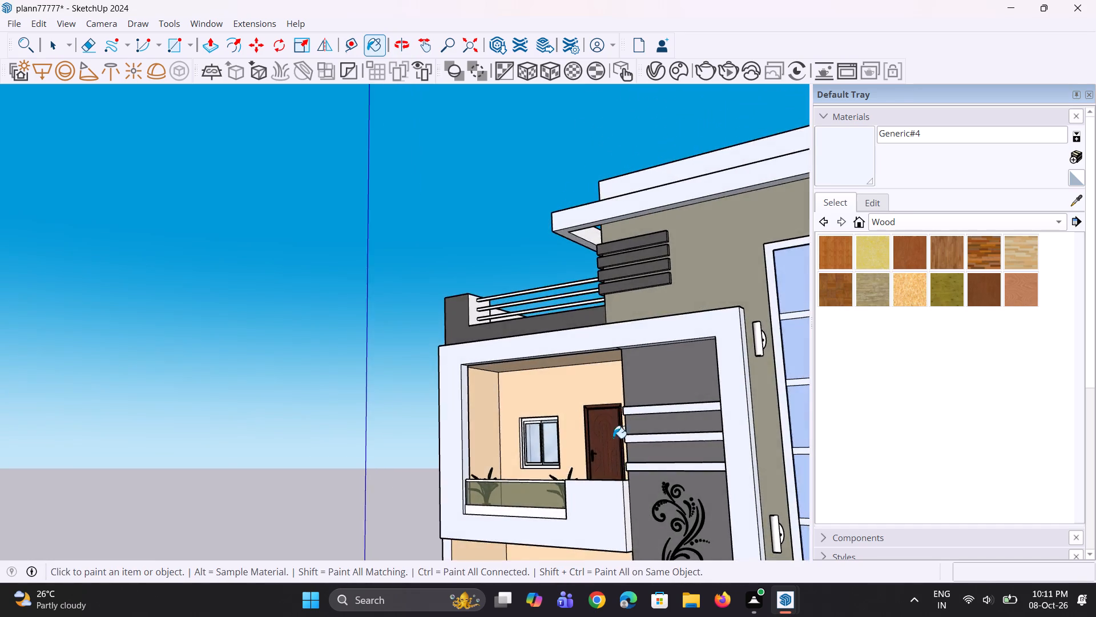
{"action": "scroll", "coordinate": [562, 424], "scroll_direction": "down", "scroll_amount": 8}
{"action": "middle_click_drag", "start_coordinate": [530, 463], "coordinate": [584, 529]}
{"action": "scroll", "coordinate": [512, 448], "scroll_direction": "up", "scroll_amount": 10}
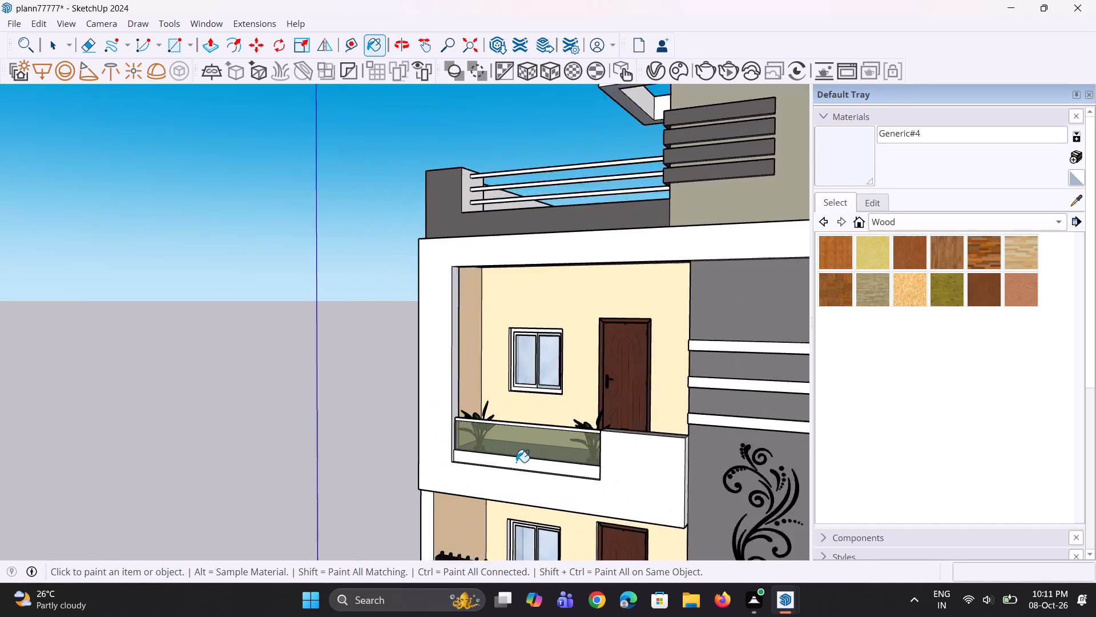
{"action": "scroll", "coordinate": [516, 462], "scroll_direction": "up", "scroll_amount": 2}
{"action": "left_click", "coordinate": [516, 462]}
{"action": "left_click", "coordinate": [516, 481]}
{"action": "left_click", "coordinate": [644, 459]}
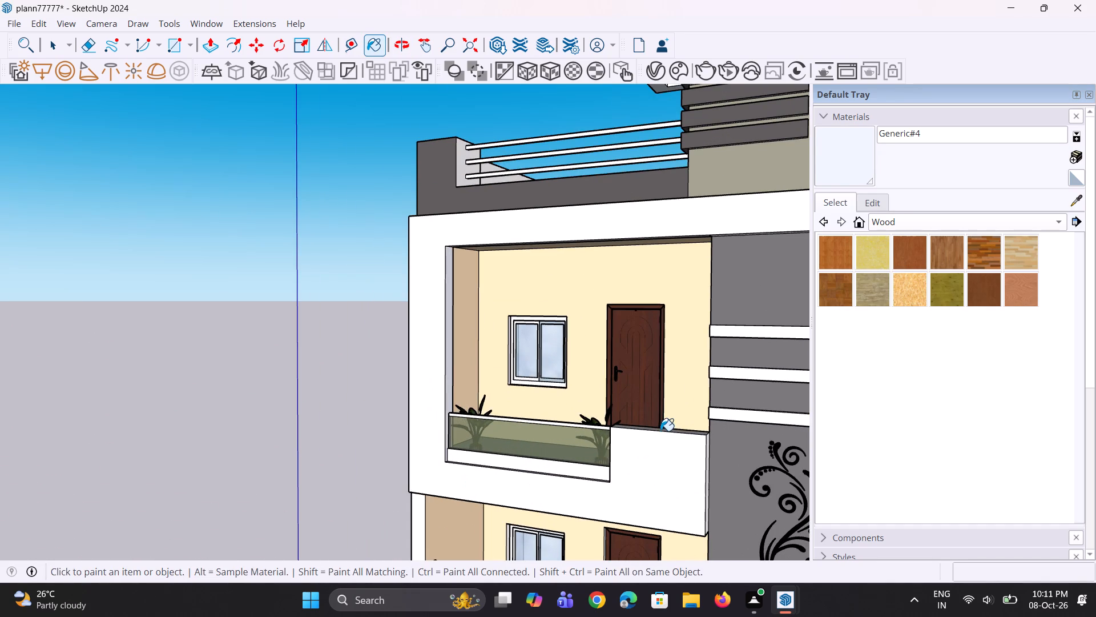
{"action": "left_click", "coordinate": [660, 430]}
{"action": "left_click", "coordinate": [708, 460]}
Paint the ground-floor pillar below the outer corner of the balcony with Generic#4.
{"action": "scroll", "coordinate": [659, 471], "scroll_direction": "down", "scroll_amount": 4}
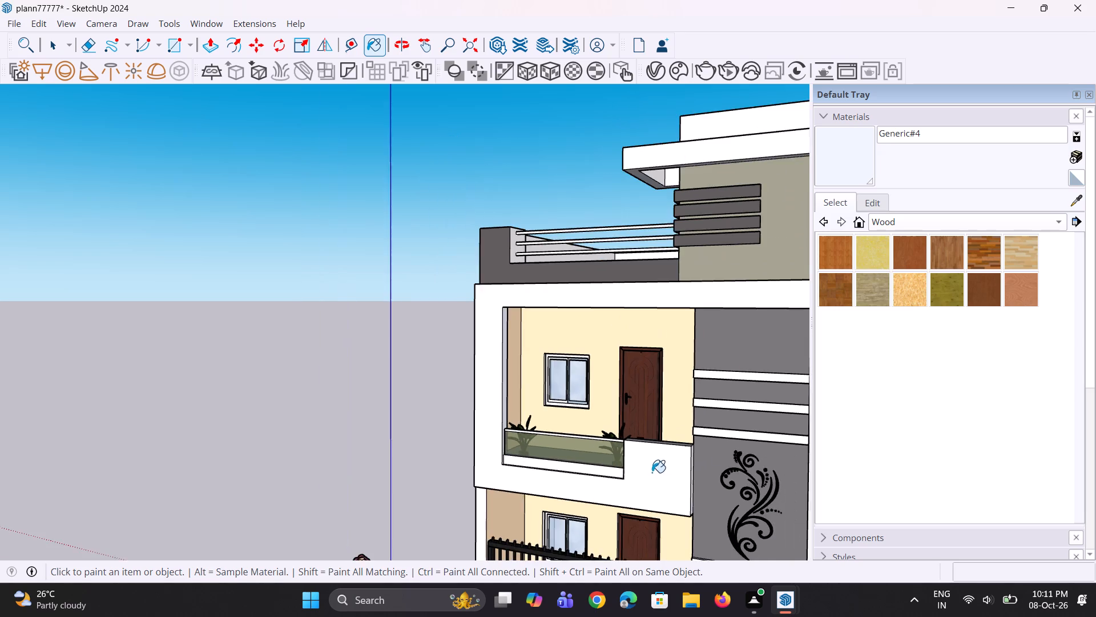
{"action": "middle_click_drag", "start_coordinate": [445, 474], "coordinate": [630, 460]}
{"action": "scroll", "coordinate": [428, 523], "scroll_direction": "up", "scroll_amount": 7}
{"action": "left_click", "coordinate": [469, 515]}
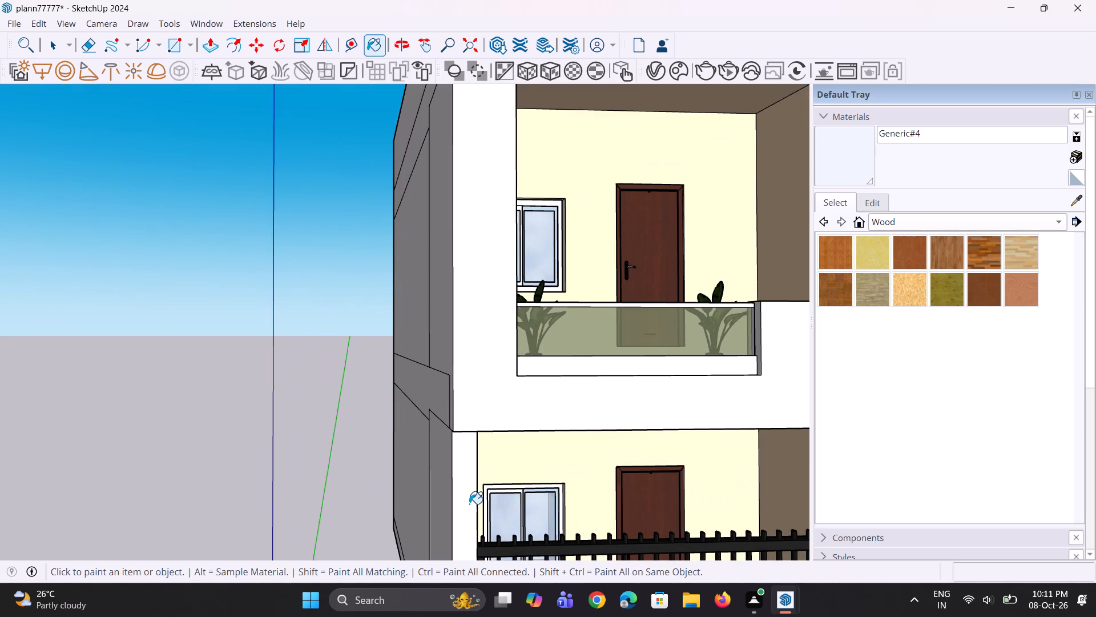
Sample the Translucent Glass Blue material from the tall tower window's glass.
{"action": "scroll", "coordinate": [468, 491], "scroll_direction": "down", "scroll_amount": 10}
{"action": "middle_click_drag", "start_coordinate": [527, 492], "coordinate": [485, 526]}
{"action": "scroll", "coordinate": [482, 394], "scroll_direction": "down", "scroll_amount": 8}
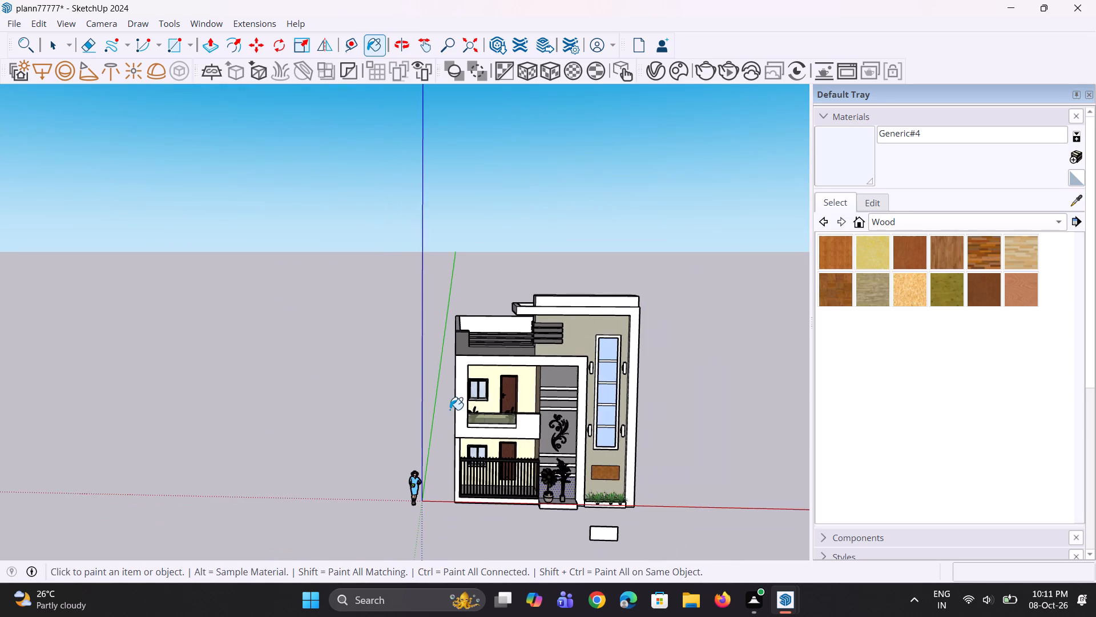
{"action": "middle_click_drag", "start_coordinate": [511, 443], "coordinate": [517, 416]}
{"action": "scroll", "coordinate": [593, 379], "scroll_direction": "up", "scroll_amount": 4}
{"action": "scroll", "coordinate": [597, 371], "scroll_direction": "down", "scroll_amount": 1}
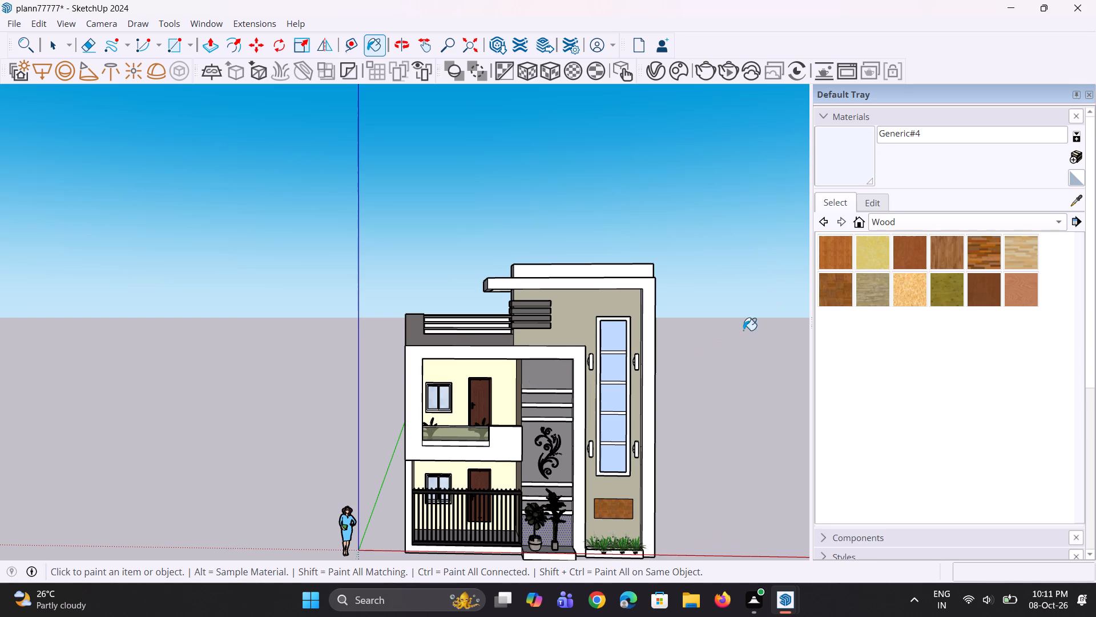
{"action": "key", "text": "space"}
{"action": "left_click", "coordinate": [620, 338]}
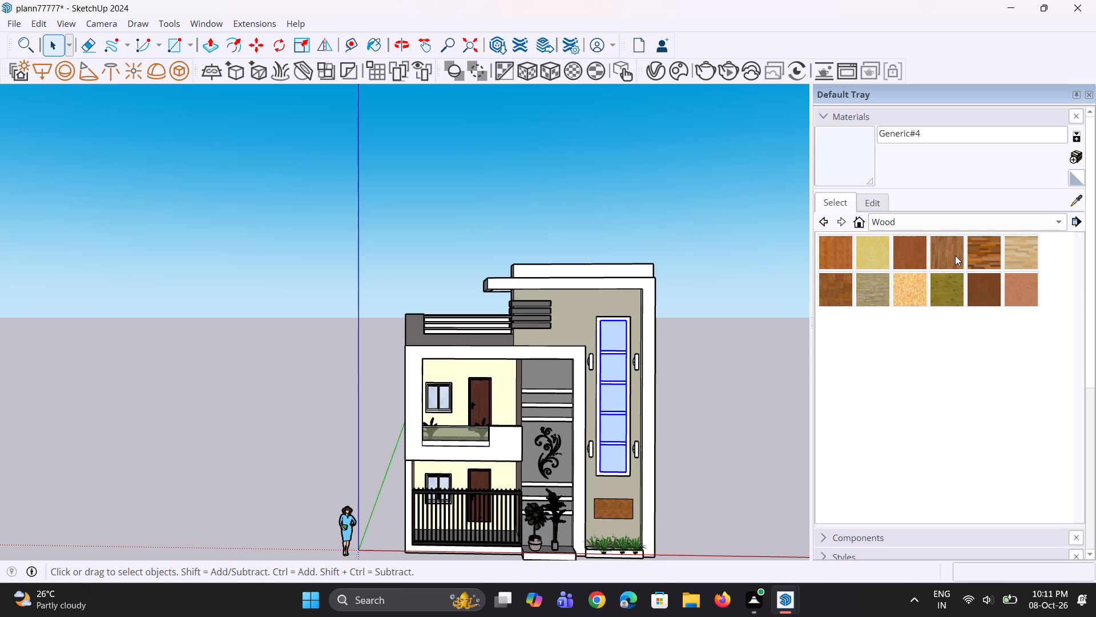
{"action": "left_click", "coordinate": [732, 363]}
{"action": "left_click", "coordinate": [1070, 204]}
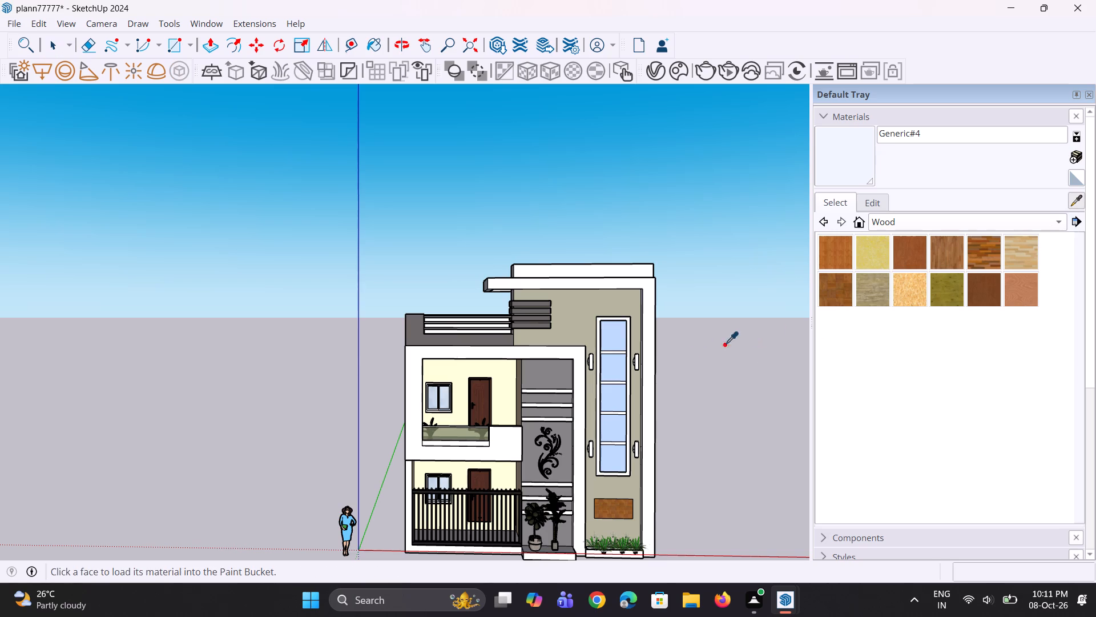
{"action": "left_click", "coordinate": [620, 336]}
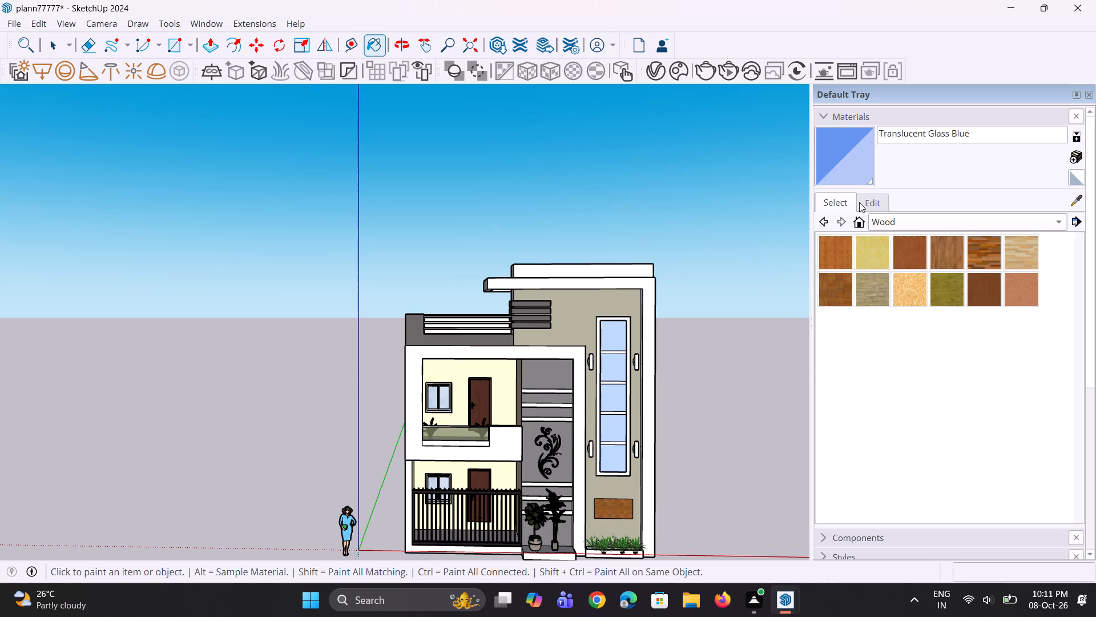
Darken Translucent Glass Blue by setting its saturation to 90 and its brightness to 50.
{"action": "left_click", "coordinate": [860, 202]}
{"action": "left_click_drag", "start_coordinate": [908, 315], "coordinate": [916, 315]}
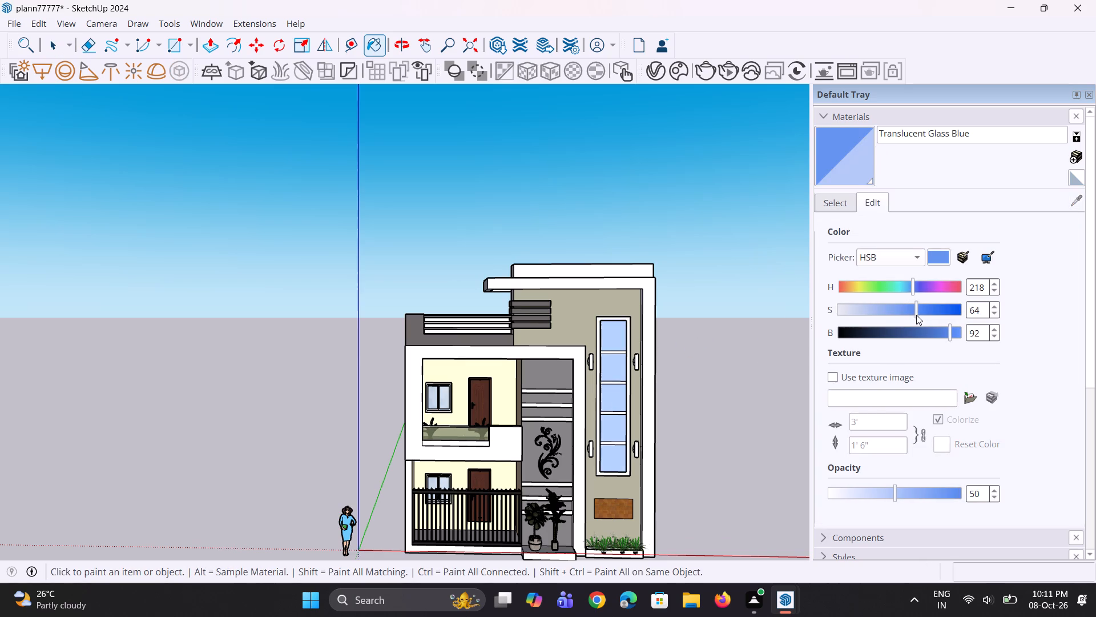
{"action": "left_click_drag", "start_coordinate": [916, 315], "coordinate": [925, 316]}
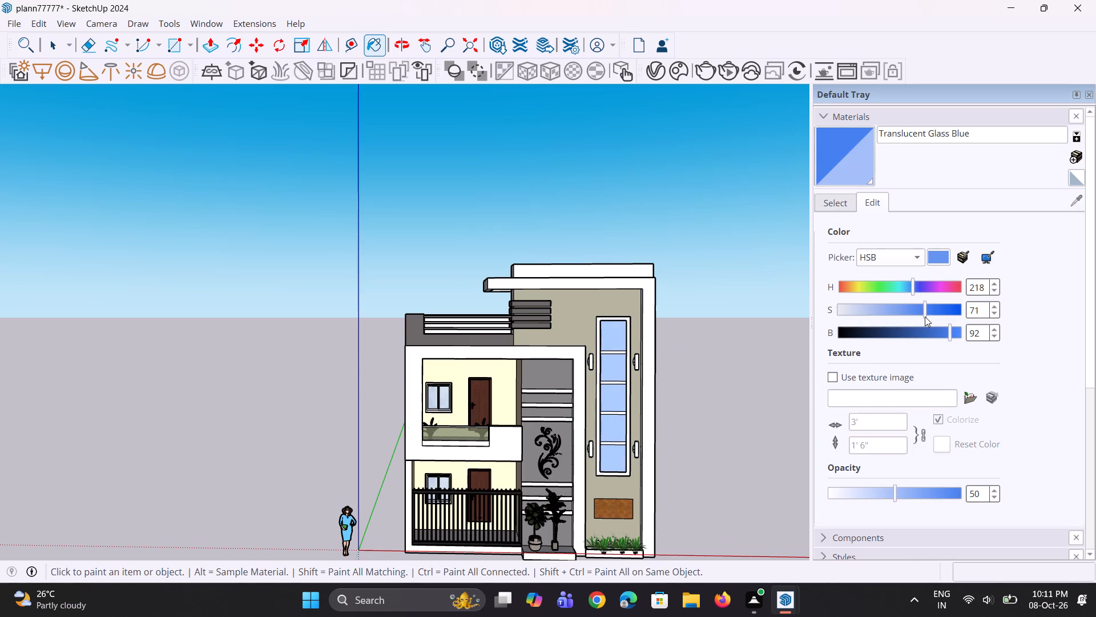
{"action": "left_click_drag", "start_coordinate": [952, 334], "coordinate": [905, 337]}
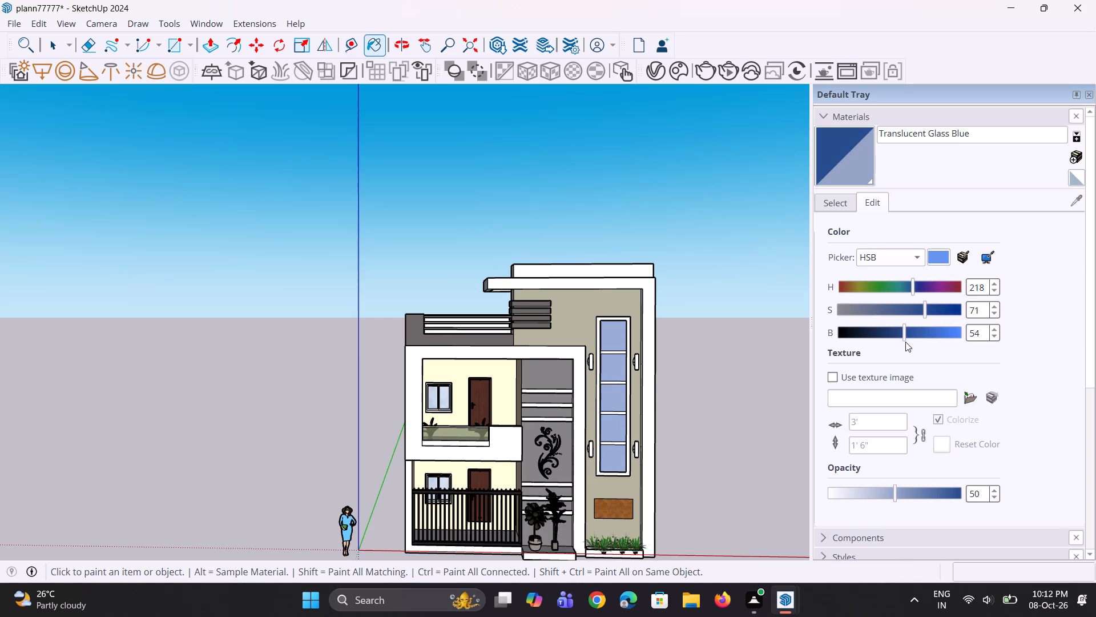
{"action": "left_click_drag", "start_coordinate": [905, 342], "coordinate": [898, 340]}
{"action": "left_click", "coordinate": [901, 335]}
{"action": "left_click_drag", "start_coordinate": [925, 312], "coordinate": [928, 314]}
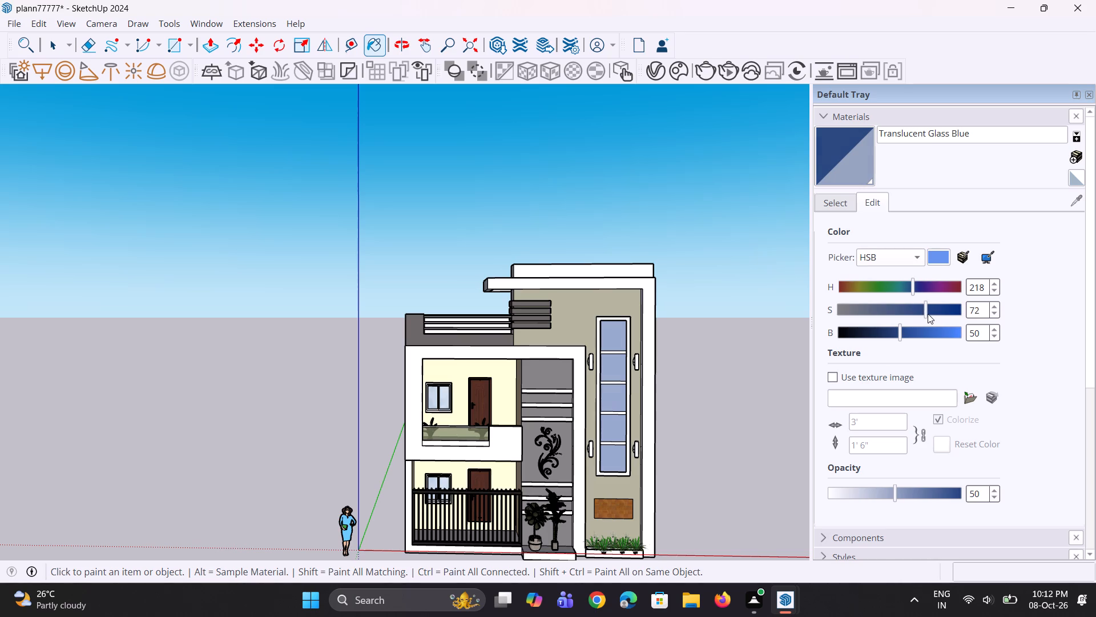
{"action": "left_click_drag", "start_coordinate": [928, 314], "coordinate": [938, 317]}
{"action": "left_click_drag", "start_coordinate": [937, 310], "coordinate": [942, 314]}
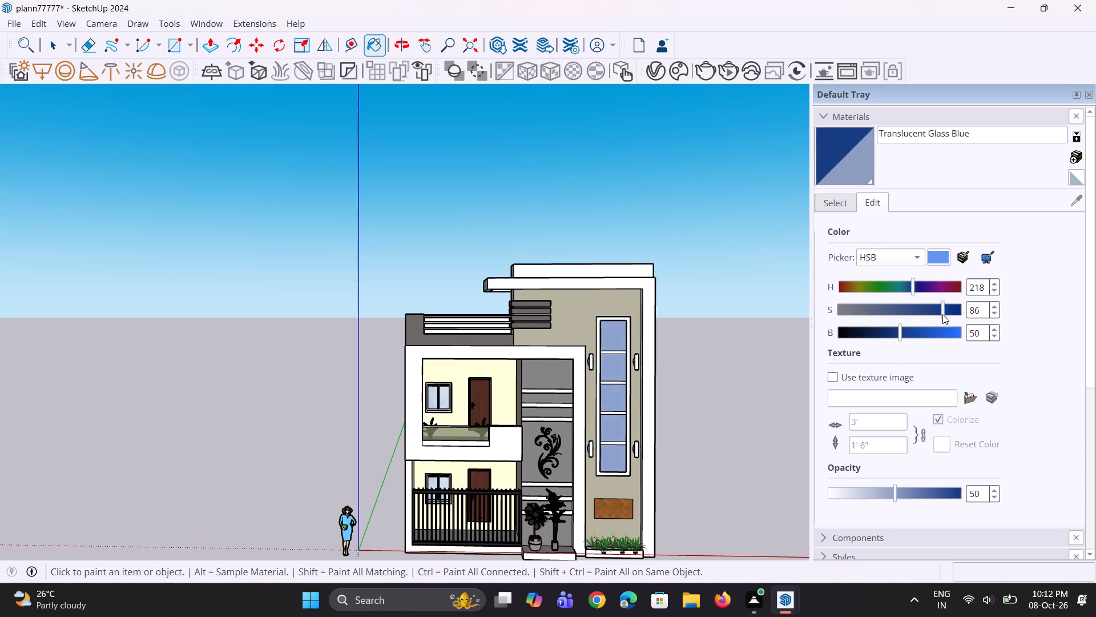
{"action": "left_click_drag", "start_coordinate": [942, 314], "coordinate": [946, 318]}
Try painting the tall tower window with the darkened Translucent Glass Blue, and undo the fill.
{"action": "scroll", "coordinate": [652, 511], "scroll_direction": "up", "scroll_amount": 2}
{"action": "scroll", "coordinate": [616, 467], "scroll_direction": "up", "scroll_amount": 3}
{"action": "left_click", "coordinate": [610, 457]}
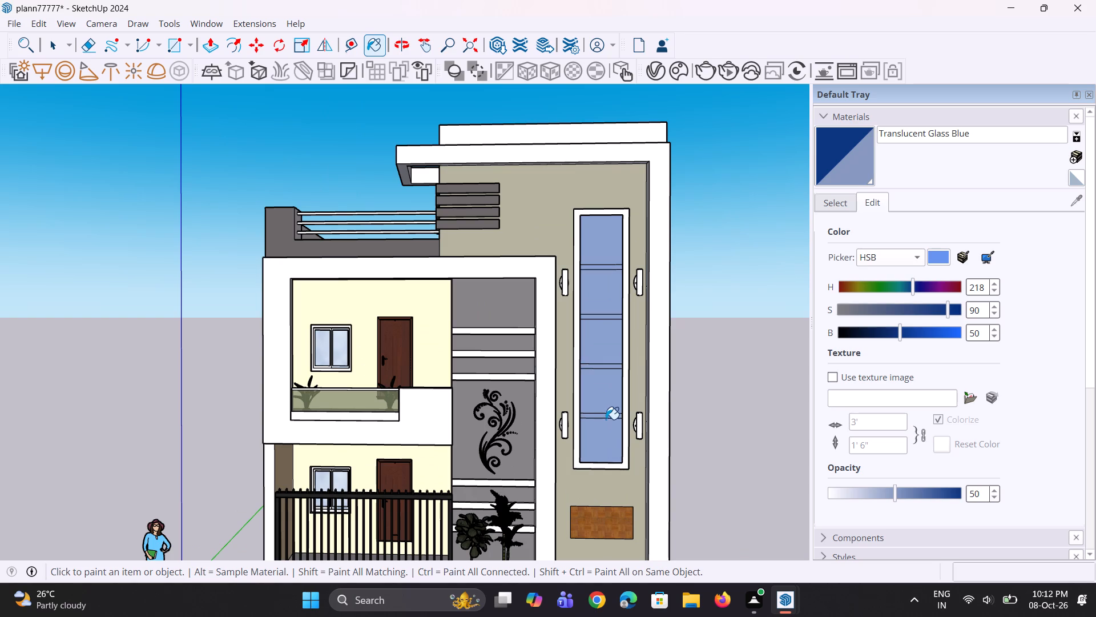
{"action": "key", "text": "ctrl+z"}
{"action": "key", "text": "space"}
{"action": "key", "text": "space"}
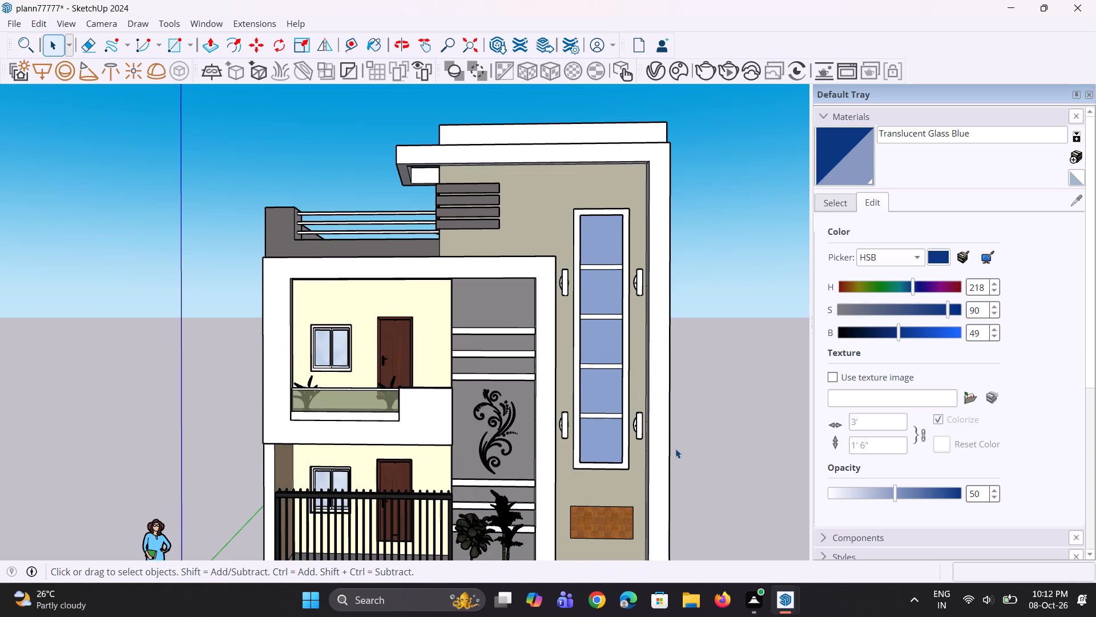
Create a new generic V-Ray material in the V-Ray Asset Editor.
{"action": "scroll", "coordinate": [675, 448], "scroll_direction": "up", "scroll_amount": 1}
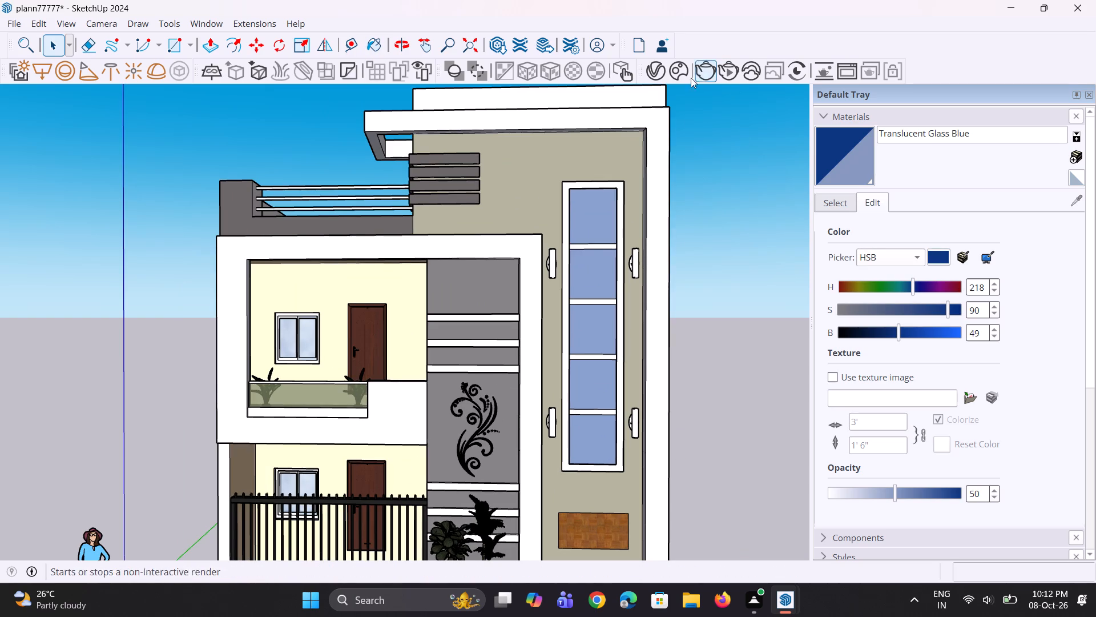
{"action": "left_click", "coordinate": [647, 74]}
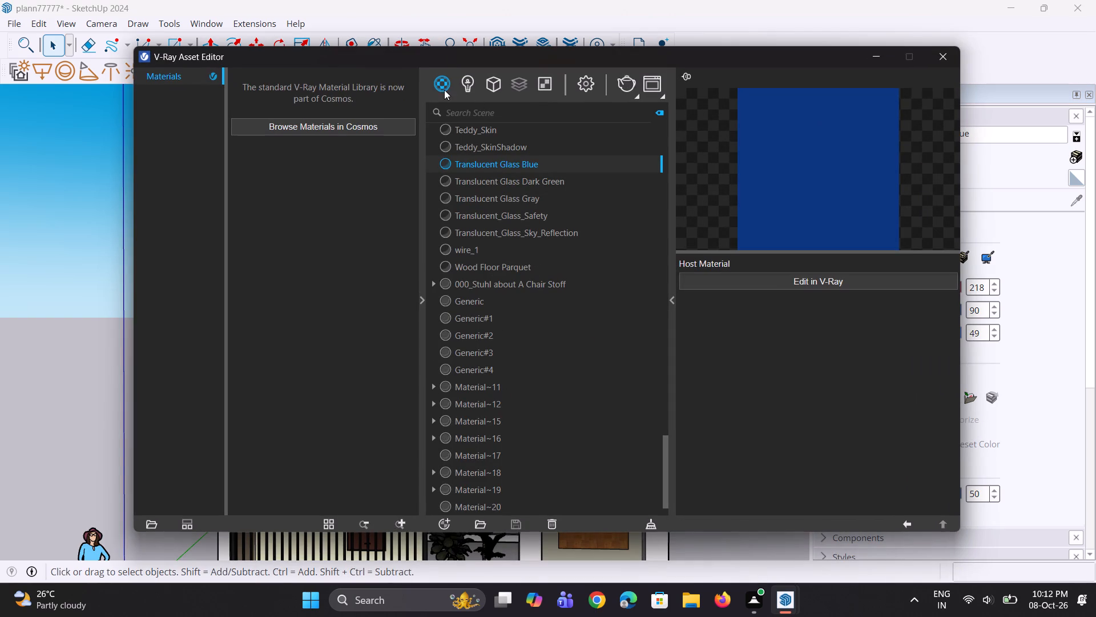
{"action": "right_click", "coordinate": [444, 90]}
{"action": "left_click", "coordinate": [485, 113]}
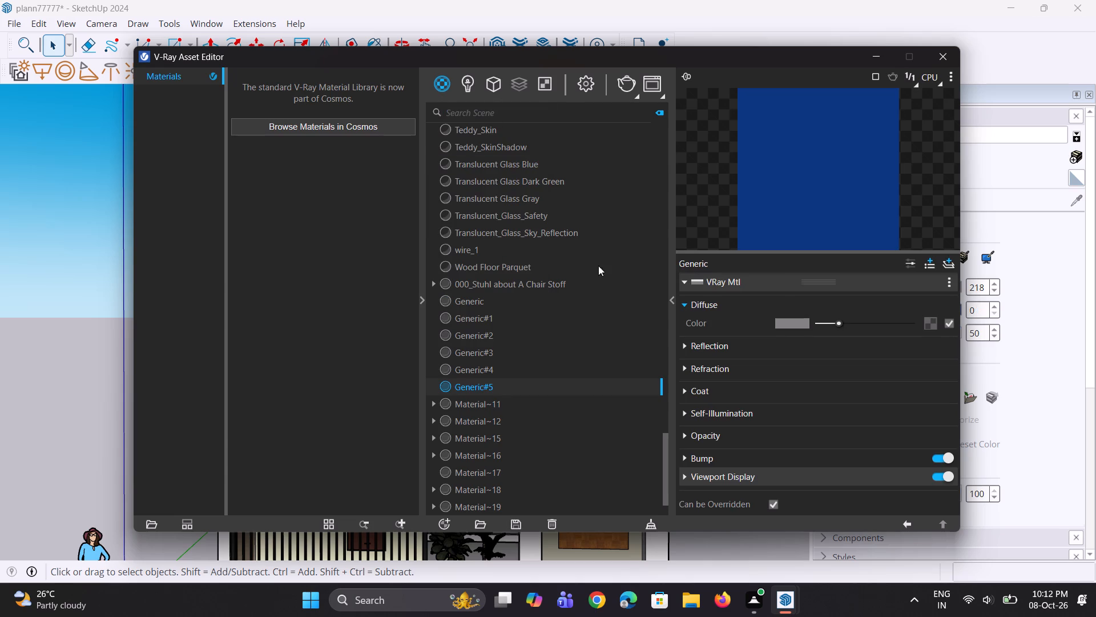
Set the diffuse colour of the new Generic#5 material to near-black, about RGB 0.027, 0.023, 0.023.
{"action": "left_click", "coordinate": [793, 326]}
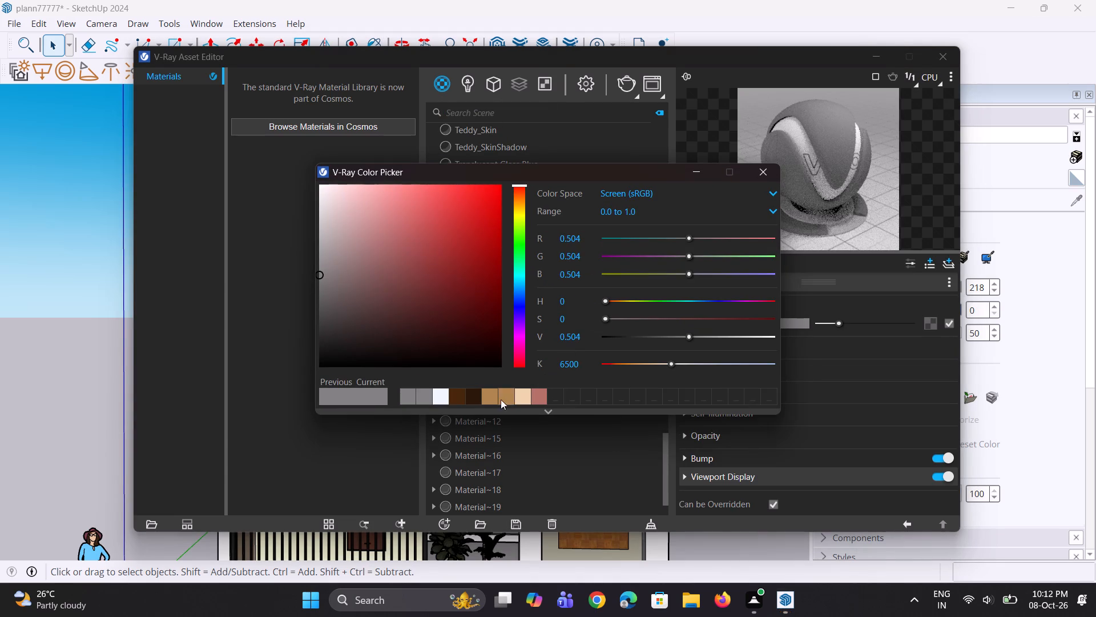
{"action": "left_click_drag", "start_coordinate": [386, 351], "coordinate": [341, 363]}
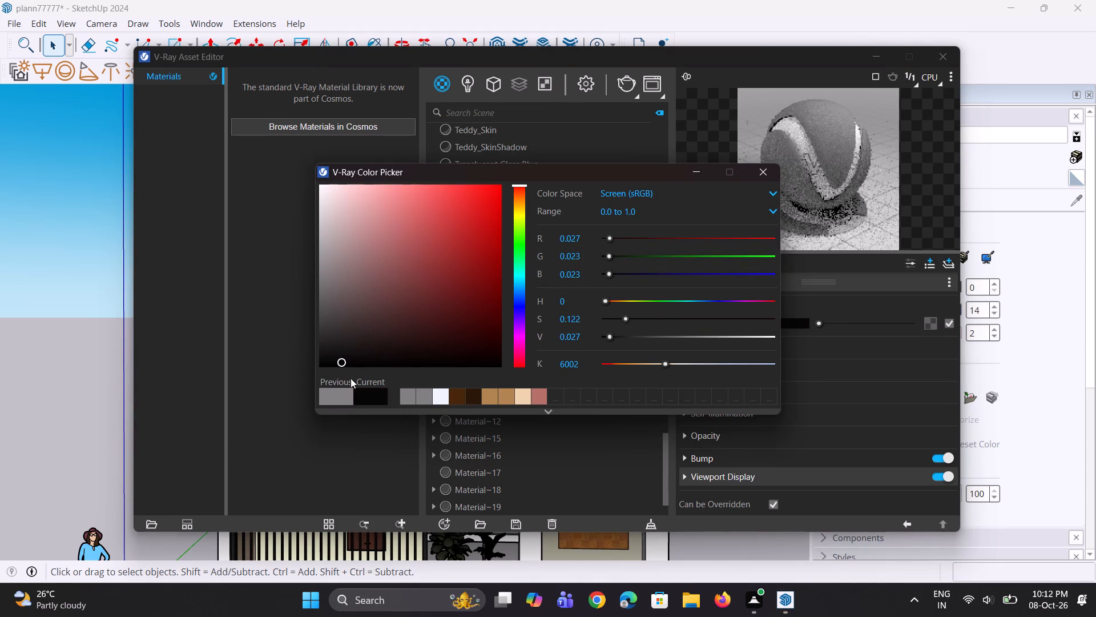
{"action": "left_click", "coordinate": [366, 402]}
{"action": "left_click", "coordinate": [691, 168]}
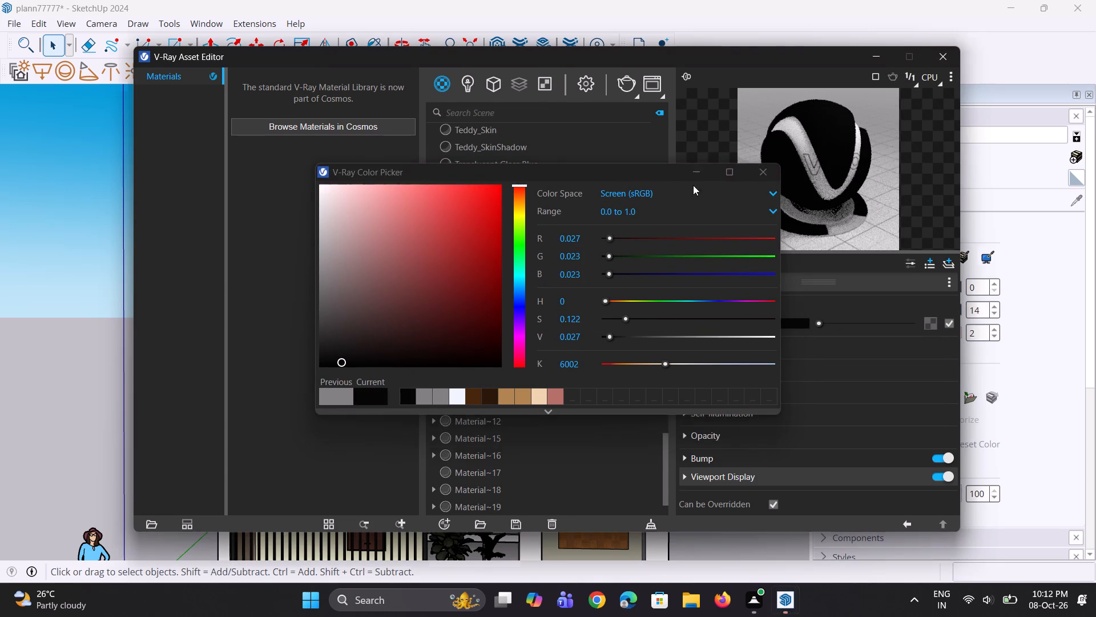
Give Generic#5 a dark grey reflection colour and set its reflection glossiness to 0.95.
{"action": "left_click", "coordinate": [722, 342]}
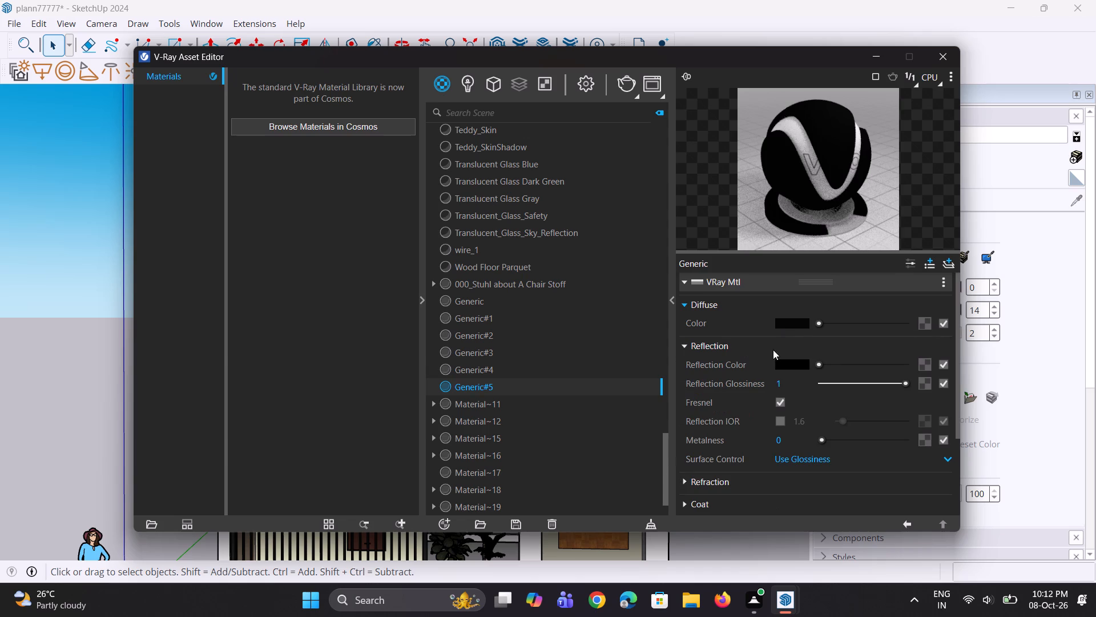
{"action": "left_click_drag", "start_coordinate": [817, 364], "coordinate": [829, 366]}
{"action": "left_click_drag", "start_coordinate": [796, 381], "coordinate": [763, 388]}
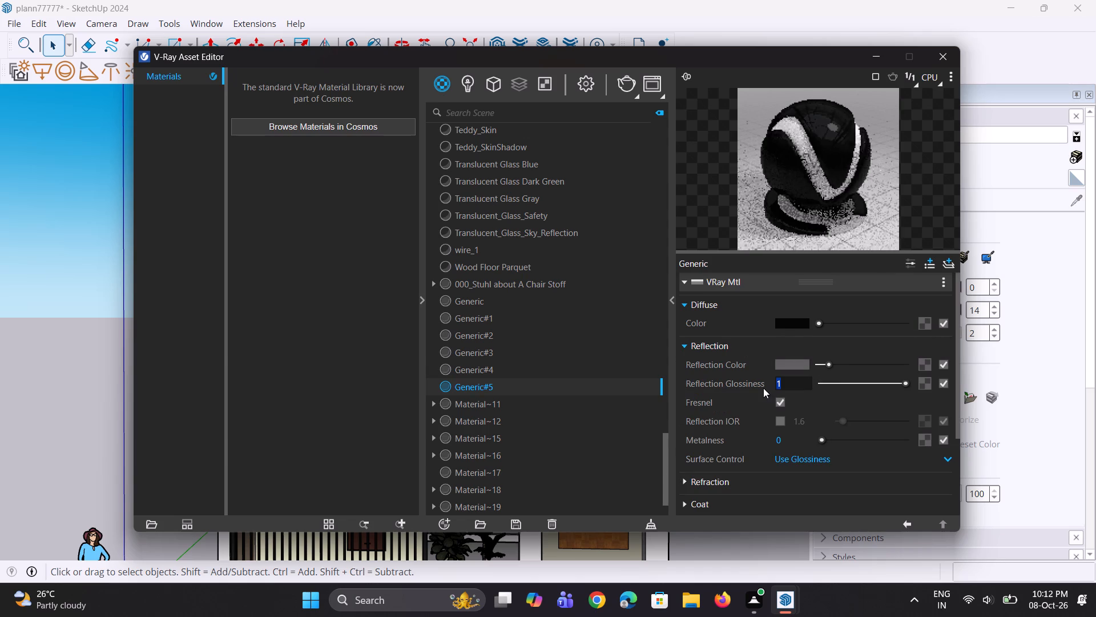
{"action": "left_click_drag", "start_coordinate": [763, 388], "coordinate": [761, 388]}
{"action": "type", "text": "0.95"}
{"action": "key", "text": "Return"}
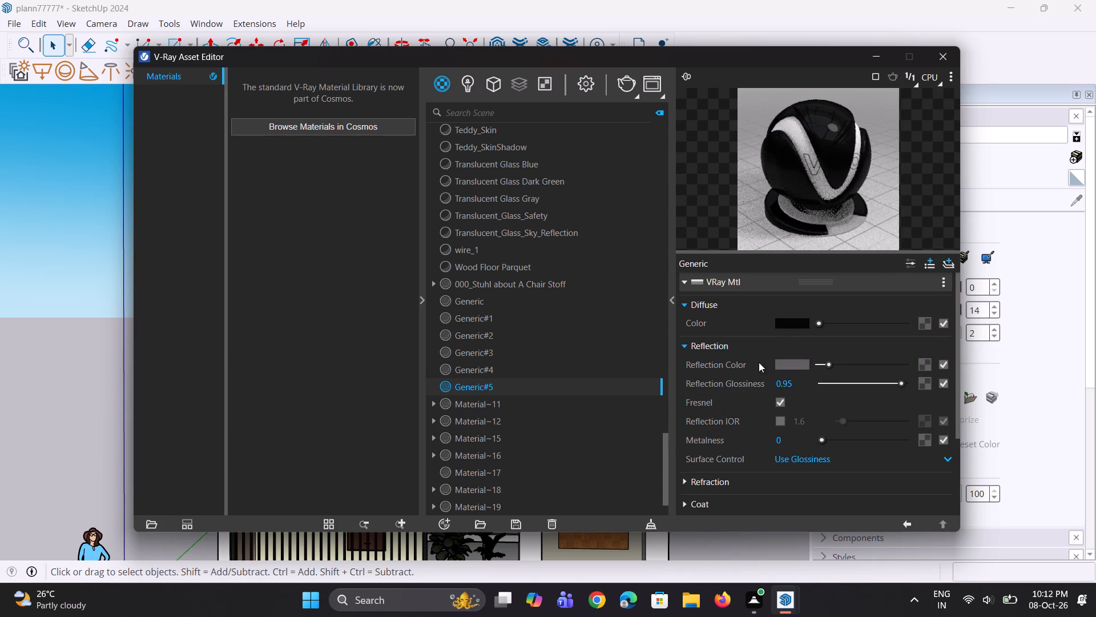
{"action": "left_click", "coordinate": [828, 177]}
{"action": "left_click", "coordinate": [871, 57]}
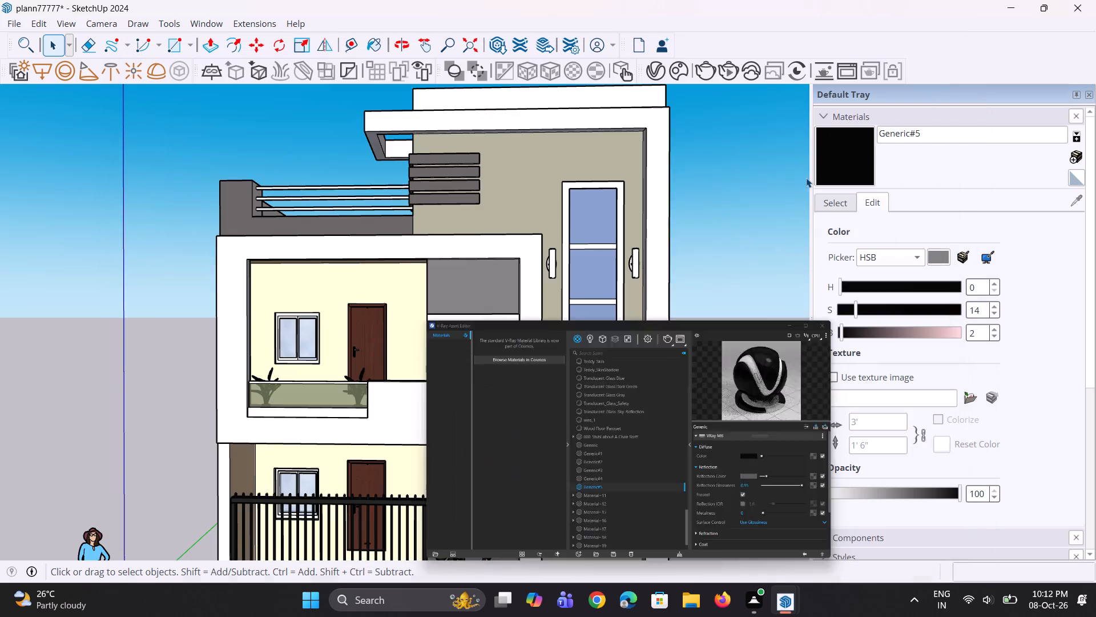
Paint the horizontal crossbars of the tall tower window with the black Generic#5 material.
{"action": "scroll", "coordinate": [548, 272], "scroll_direction": "up", "scroll_amount": 4}
{"action": "left_click", "coordinate": [845, 159]}
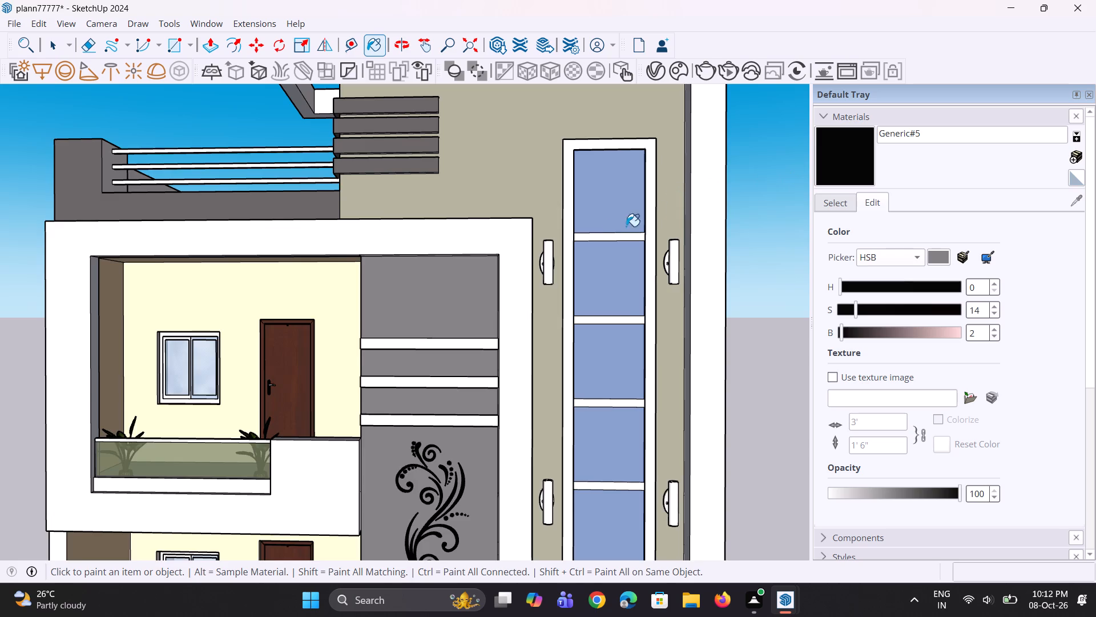
{"action": "scroll", "coordinate": [603, 235], "scroll_direction": "up", "scroll_amount": 2}
{"action": "left_click", "coordinate": [602, 236]}
Paint the four wall lamps on both sides of the tall tower window with black Generic#5.
{"action": "scroll", "coordinate": [644, 291], "scroll_direction": "down", "scroll_amount": 12}
{"action": "scroll", "coordinate": [600, 329], "scroll_direction": "up", "scroll_amount": 6}
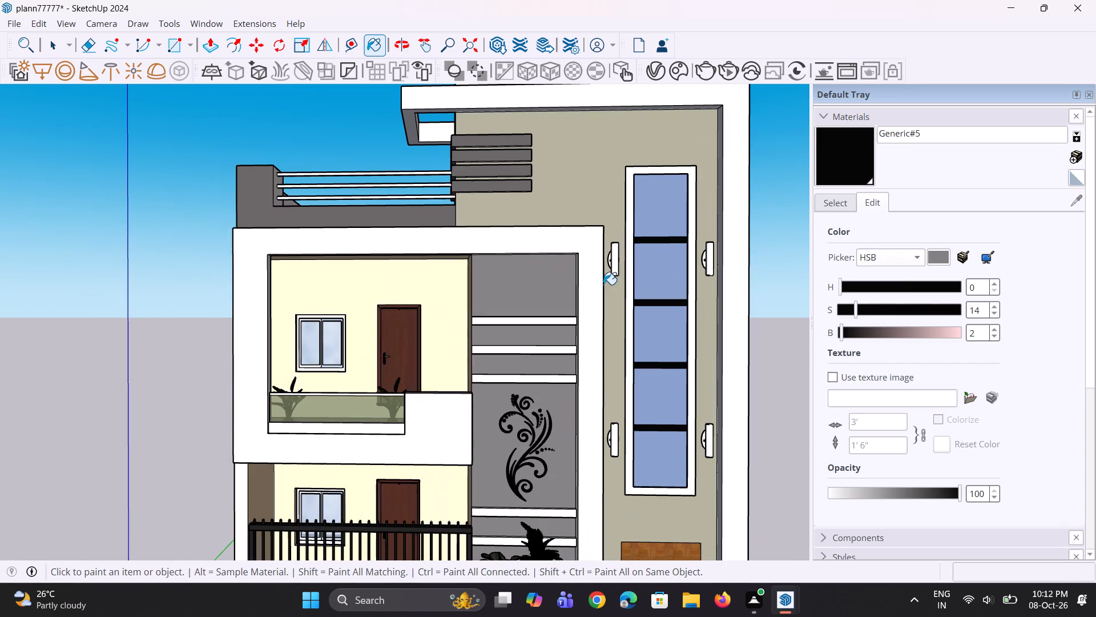
{"action": "left_click", "coordinate": [615, 261]}
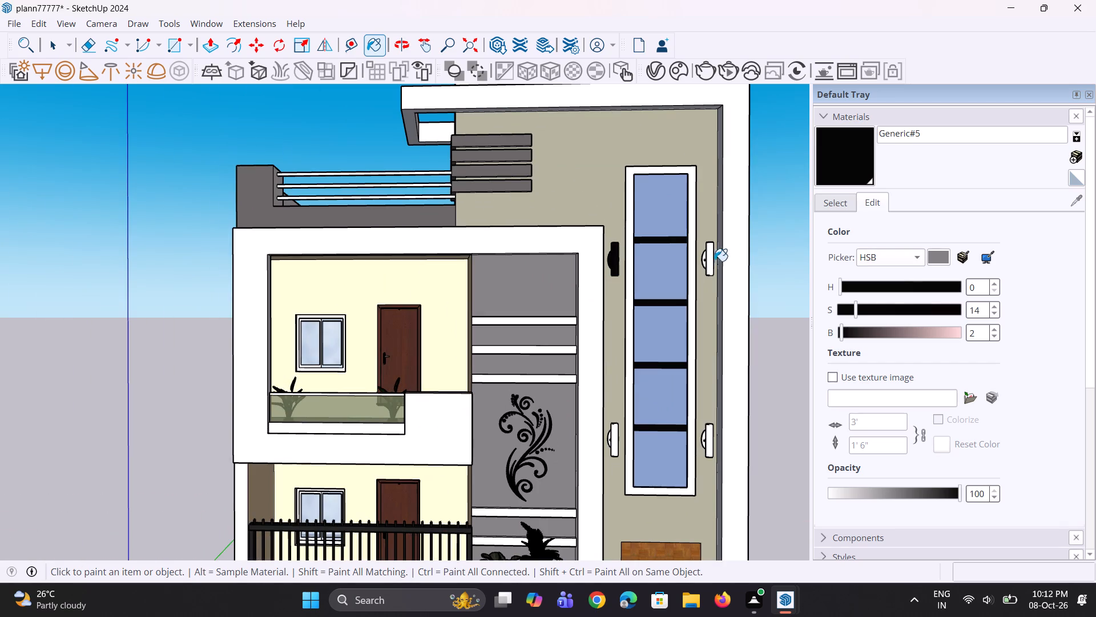
{"action": "left_click", "coordinate": [710, 266]}
{"action": "scroll", "coordinate": [716, 463], "scroll_direction": "up", "scroll_amount": 3}
{"action": "left_click", "coordinate": [710, 448]}
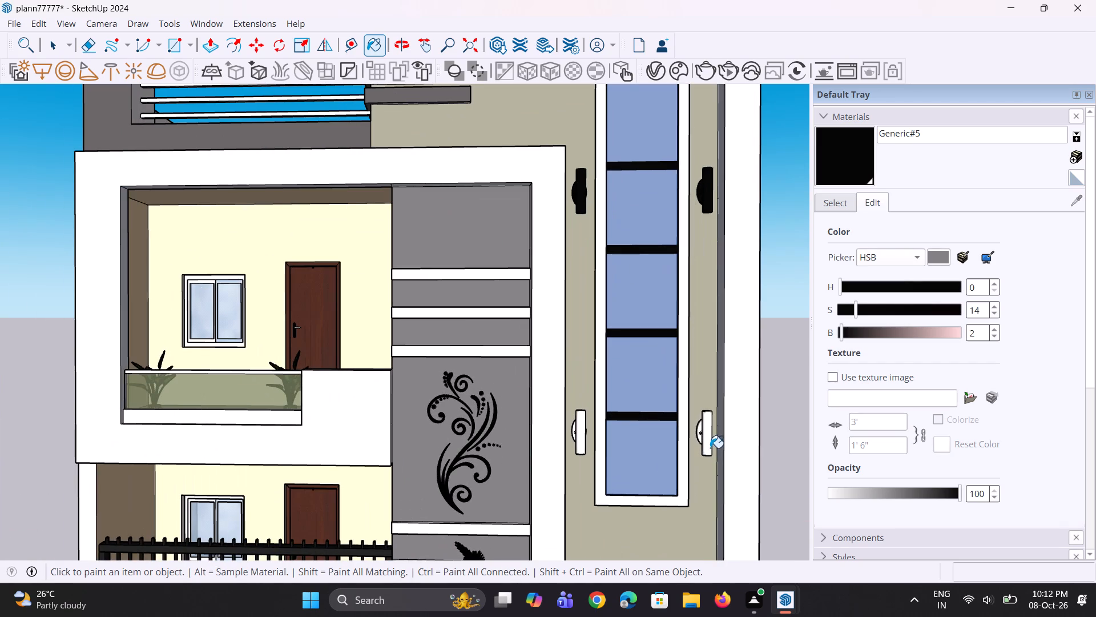
{"action": "scroll", "coordinate": [587, 454], "scroll_direction": "up", "scroll_amount": 1}
{"action": "left_click", "coordinate": [582, 439]}
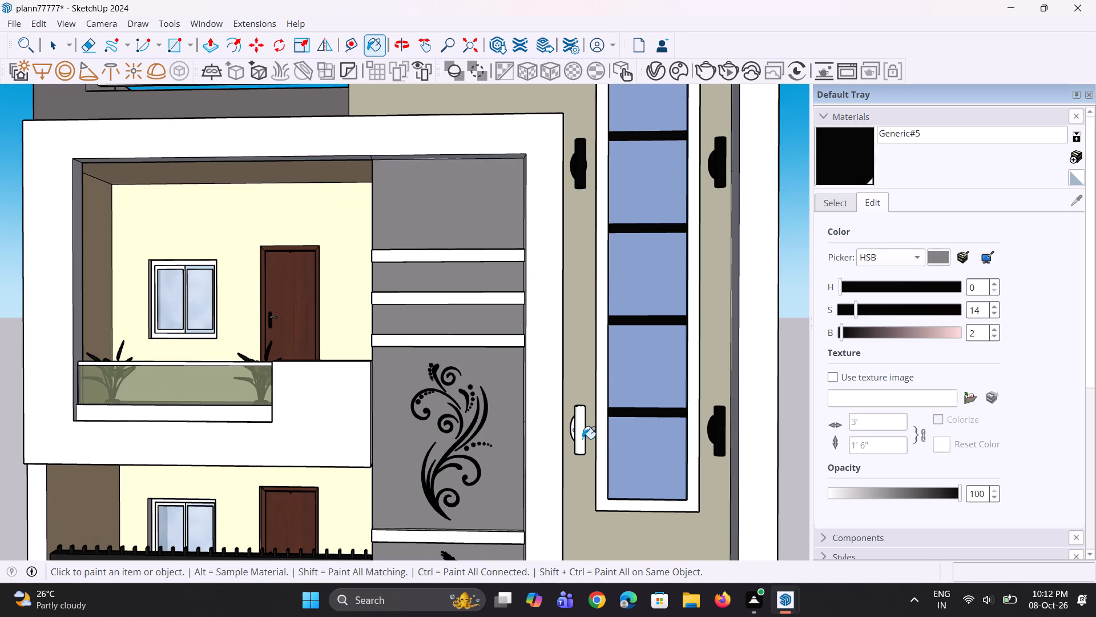
Paint the frames of the upper balcony window and the ground-floor window with black Generic#5.
{"action": "scroll", "coordinate": [623, 424], "scroll_direction": "down", "scroll_amount": 9}
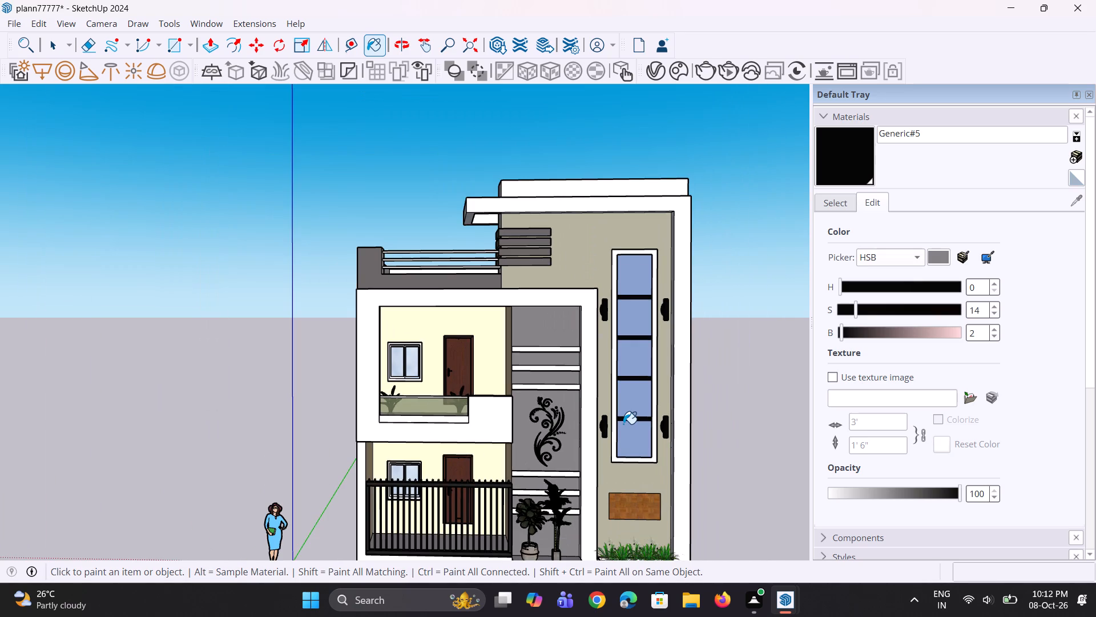
{"action": "scroll", "coordinate": [623, 424], "scroll_direction": "down", "scroll_amount": 6}
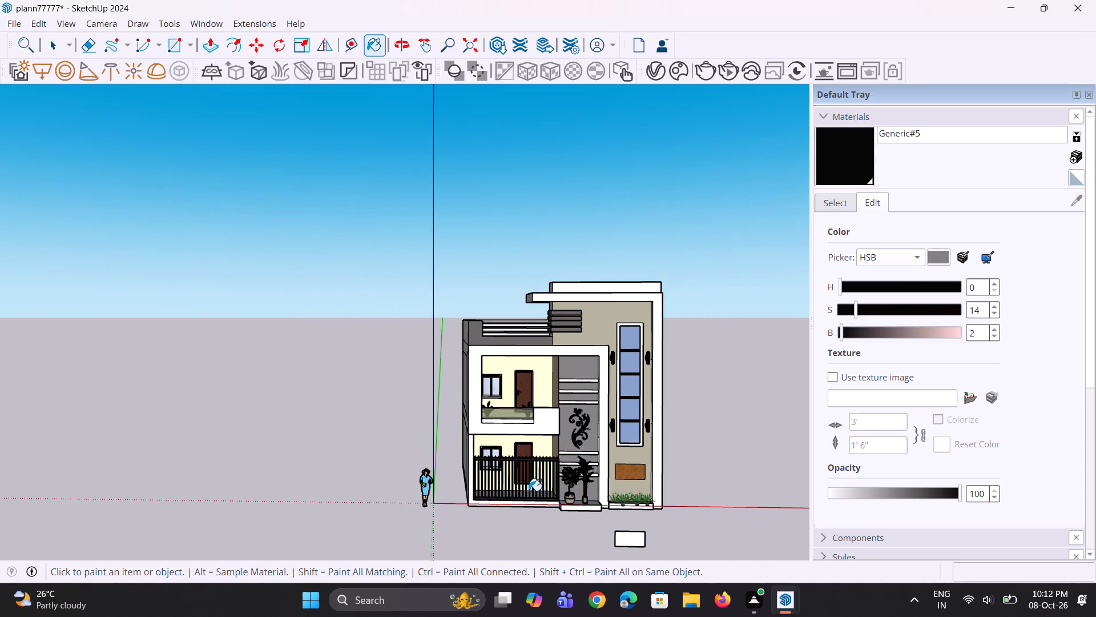
{"action": "scroll", "coordinate": [529, 491], "scroll_direction": "up", "scroll_amount": 8}
{"action": "scroll", "coordinate": [530, 483], "scroll_direction": "down", "scroll_amount": 3}
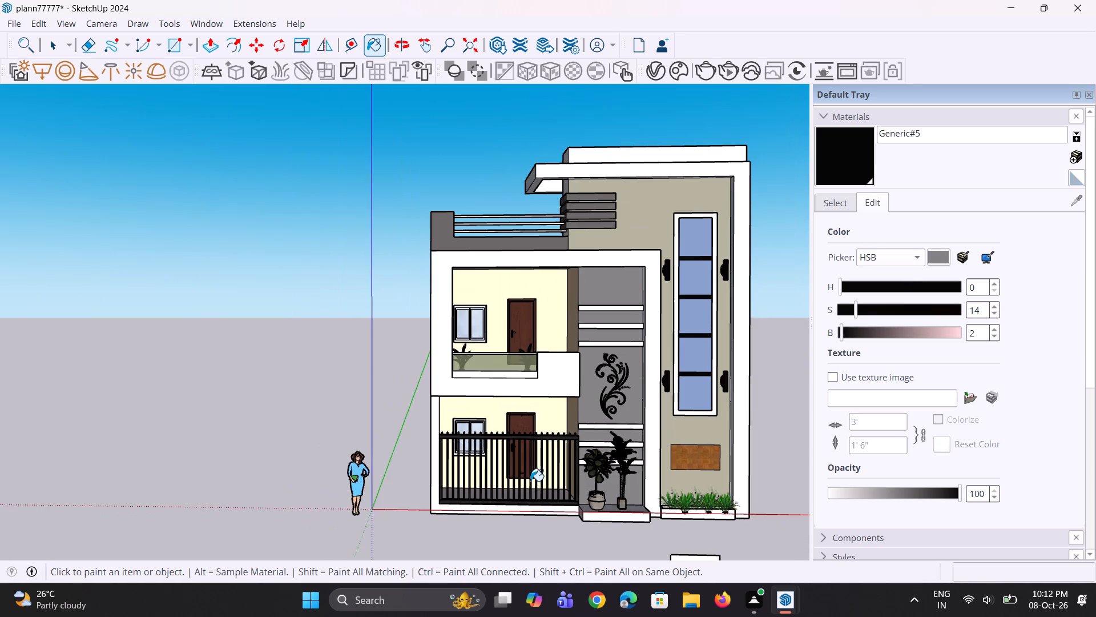
{"action": "scroll", "coordinate": [531, 480], "scroll_direction": "down", "scroll_amount": 1}
{"action": "scroll", "coordinate": [507, 394], "scroll_direction": "up", "scroll_amount": 3}
{"action": "scroll", "coordinate": [495, 335], "scroll_direction": "up", "scroll_amount": 9}
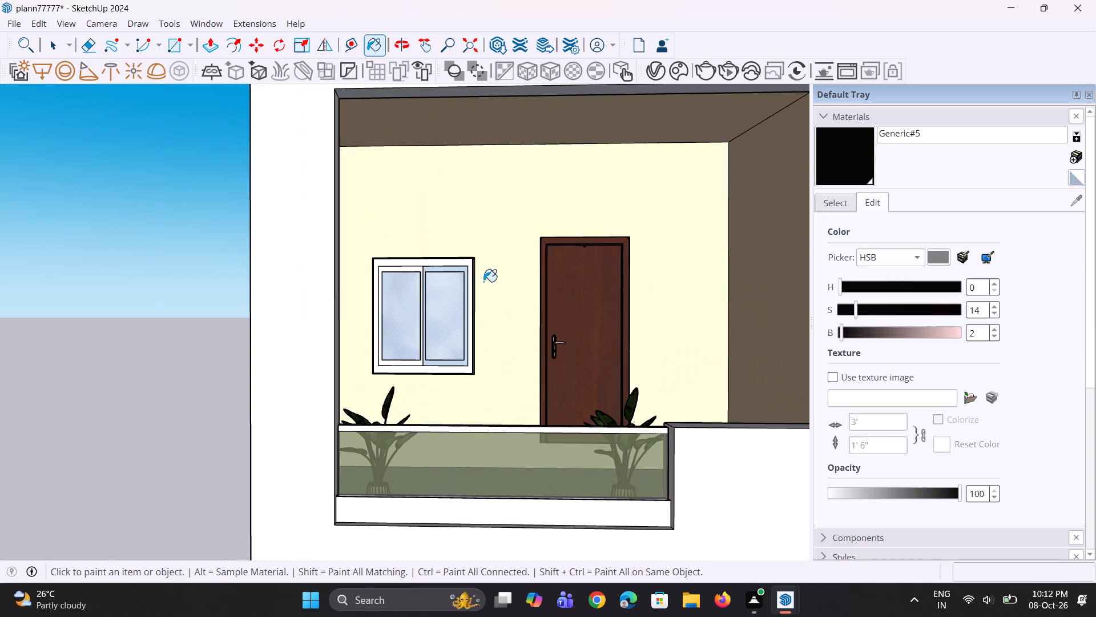
{"action": "left_click", "coordinate": [467, 264]}
{"action": "scroll", "coordinate": [441, 297], "scroll_direction": "down", "scroll_amount": 3}
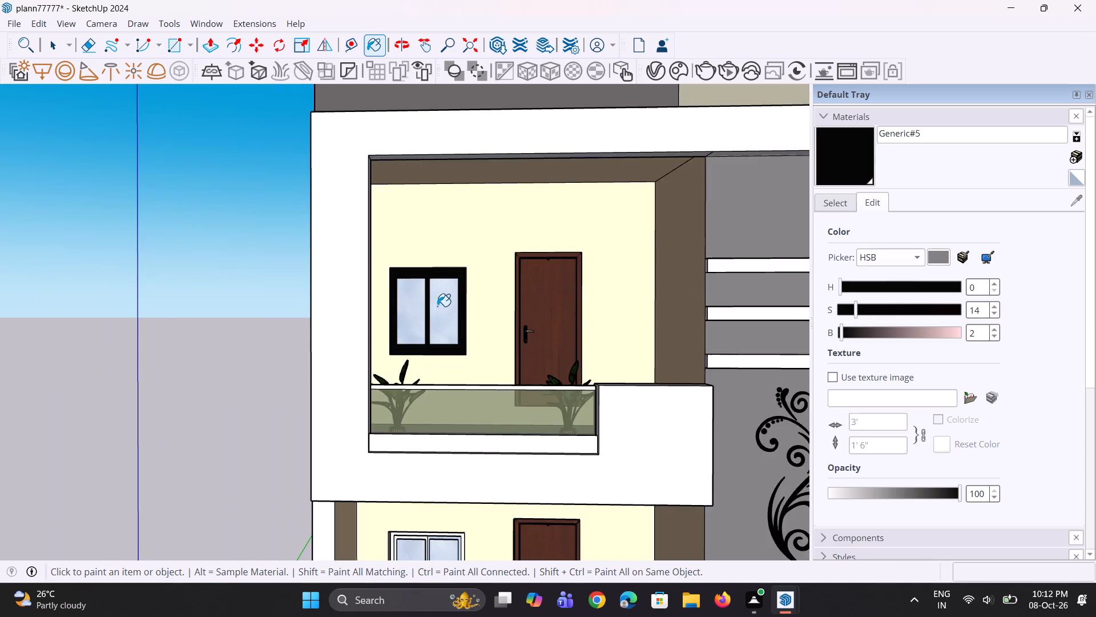
{"action": "scroll", "coordinate": [437, 306], "scroll_direction": "down", "scroll_amount": 3}
{"action": "scroll", "coordinate": [448, 495], "scroll_direction": "up", "scroll_amount": 10}
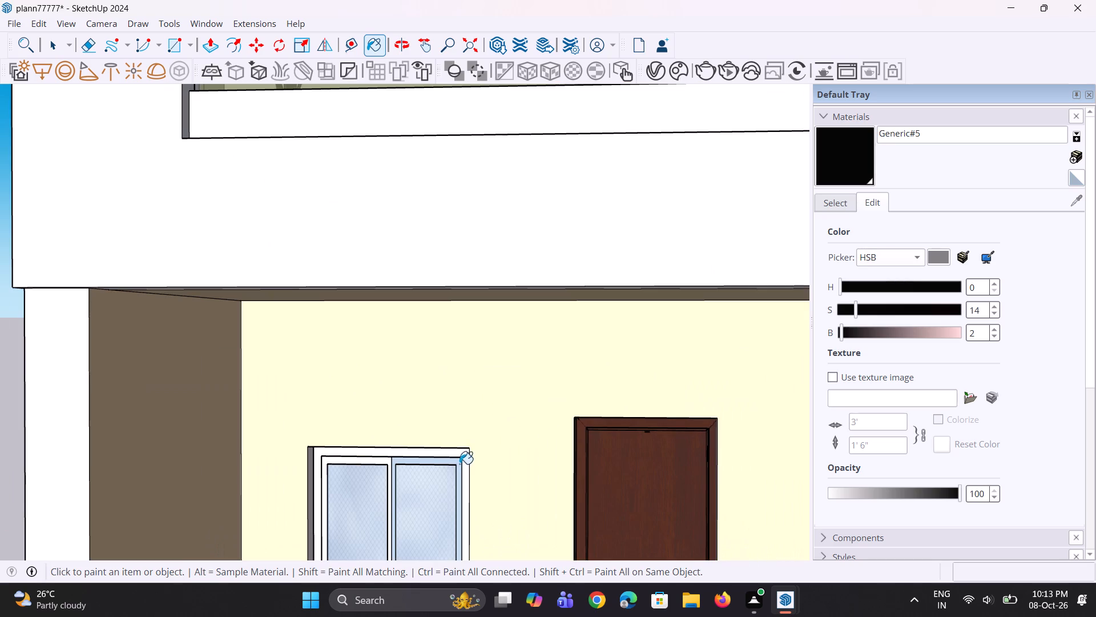
{"action": "left_click", "coordinate": [461, 459]}
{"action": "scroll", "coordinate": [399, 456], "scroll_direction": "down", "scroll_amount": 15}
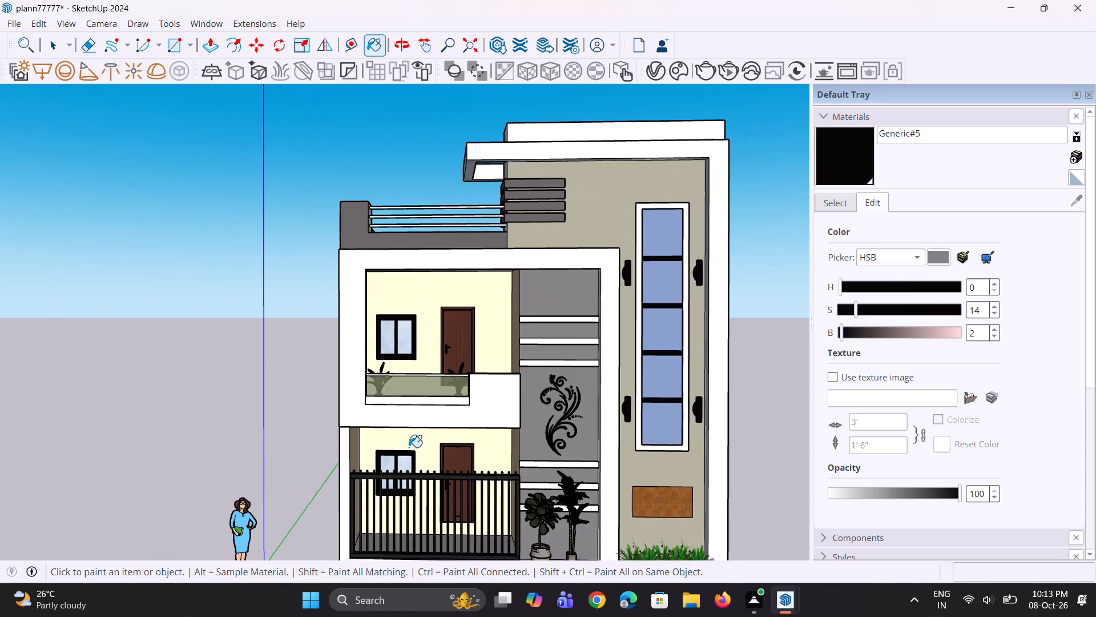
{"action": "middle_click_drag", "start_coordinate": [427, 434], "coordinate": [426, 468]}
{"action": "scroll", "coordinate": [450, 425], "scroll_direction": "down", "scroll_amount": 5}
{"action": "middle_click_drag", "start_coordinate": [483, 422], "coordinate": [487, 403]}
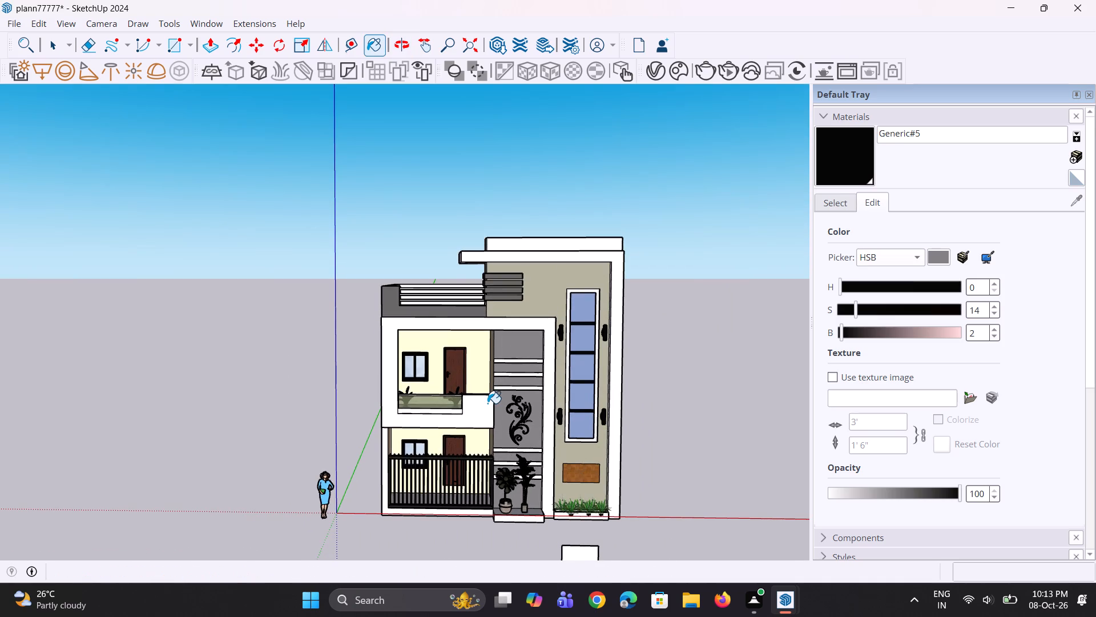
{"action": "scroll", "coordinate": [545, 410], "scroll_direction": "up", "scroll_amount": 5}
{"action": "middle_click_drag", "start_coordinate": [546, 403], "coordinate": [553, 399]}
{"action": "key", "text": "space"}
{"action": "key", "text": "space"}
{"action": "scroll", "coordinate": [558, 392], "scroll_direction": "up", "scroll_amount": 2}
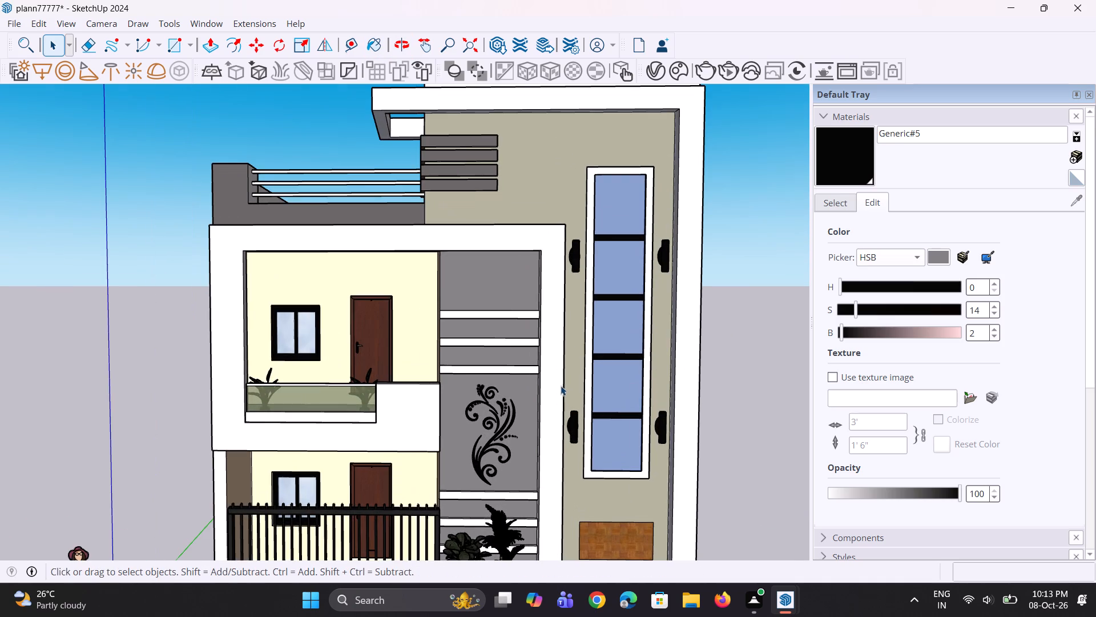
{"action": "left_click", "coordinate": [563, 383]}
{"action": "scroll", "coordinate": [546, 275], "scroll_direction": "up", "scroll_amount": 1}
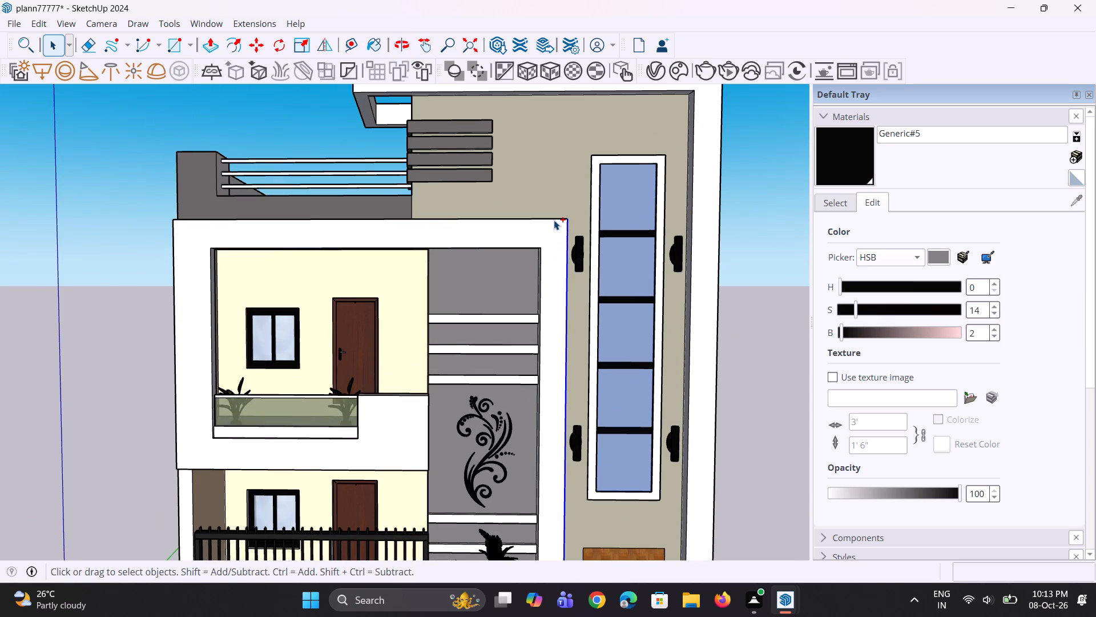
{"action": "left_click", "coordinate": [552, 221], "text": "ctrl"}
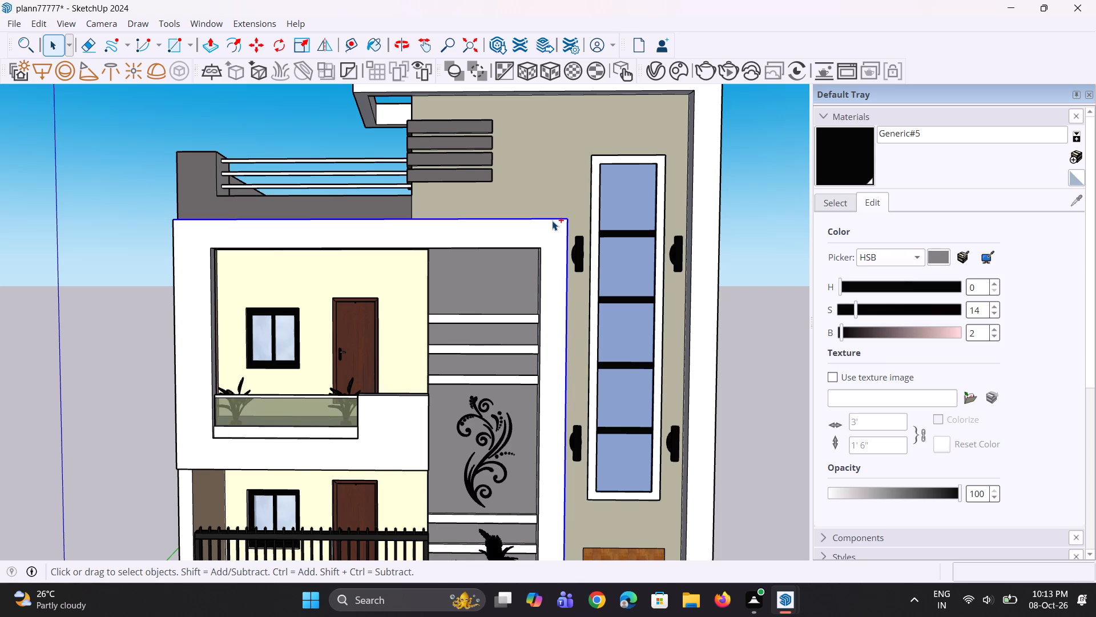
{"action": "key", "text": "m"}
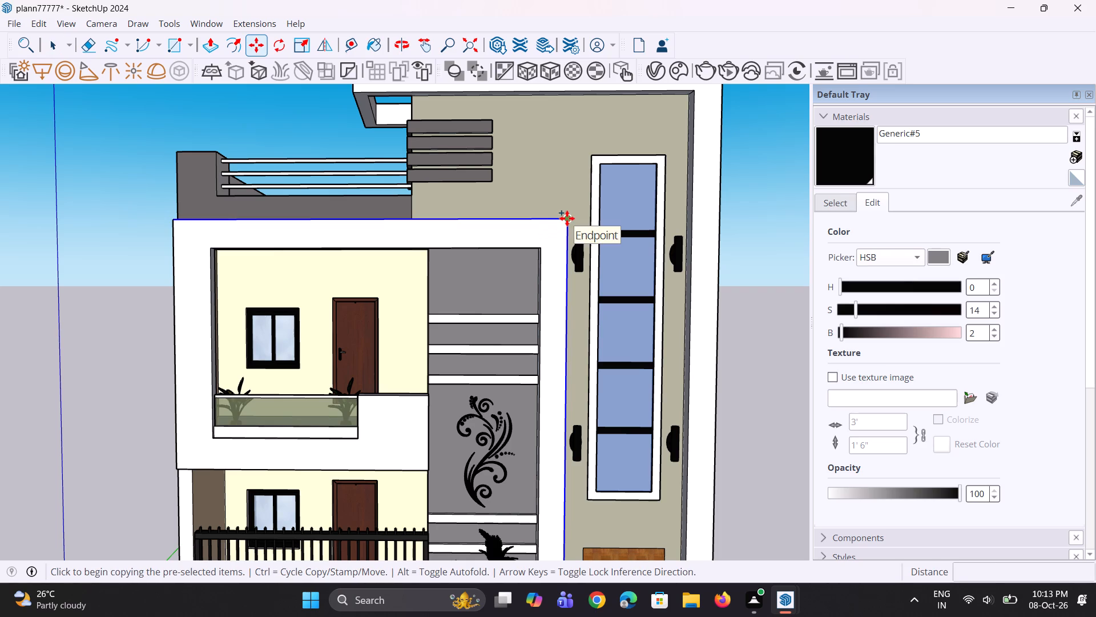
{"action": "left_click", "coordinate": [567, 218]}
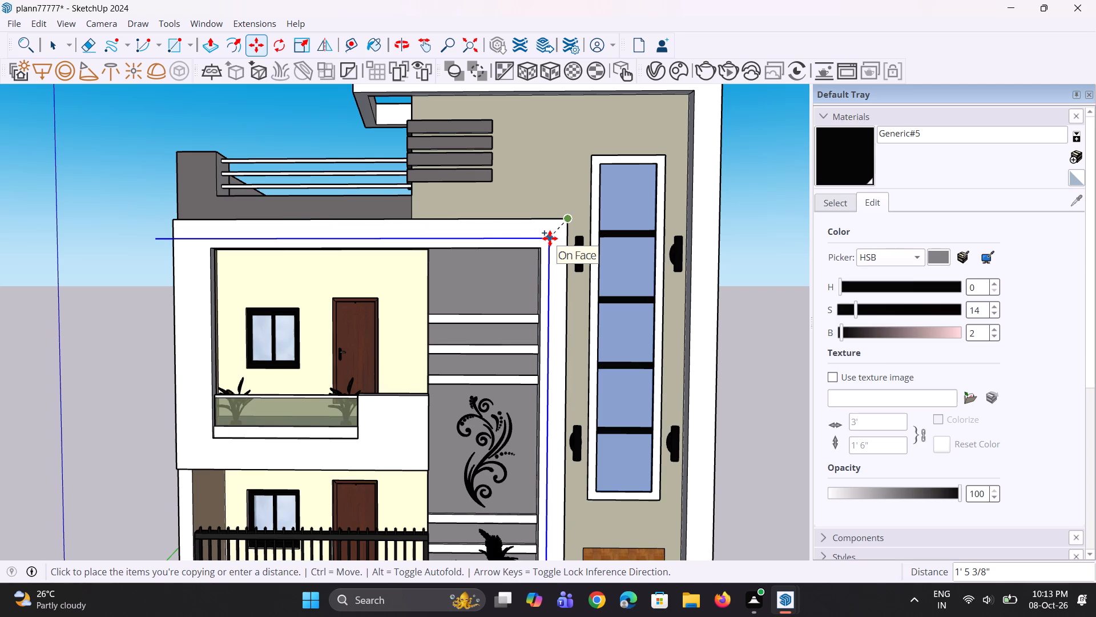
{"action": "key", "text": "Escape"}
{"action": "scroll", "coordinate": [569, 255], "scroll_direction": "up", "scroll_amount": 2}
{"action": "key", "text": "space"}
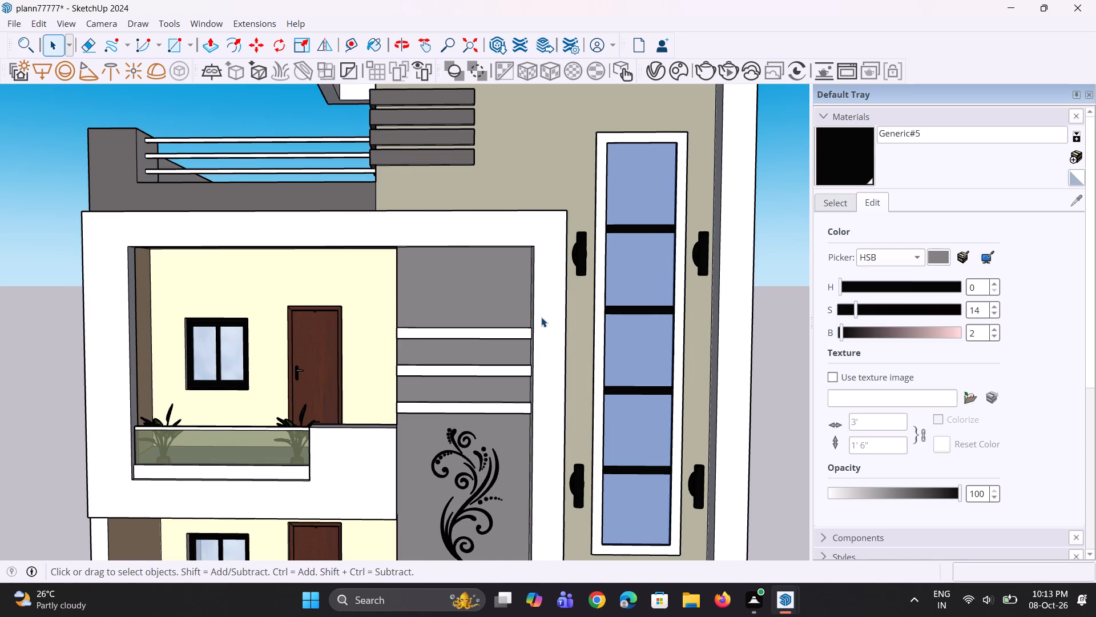
Copy the white front frame's outer vertical edge beside the tower slightly inward on its face.
{"action": "scroll", "coordinate": [541, 317], "scroll_direction": "down", "scroll_amount": 6}
{"action": "middle_click_drag", "start_coordinate": [545, 331], "coordinate": [532, 314]}
{"action": "scroll", "coordinate": [587, 323], "scroll_direction": "up", "scroll_amount": 3}
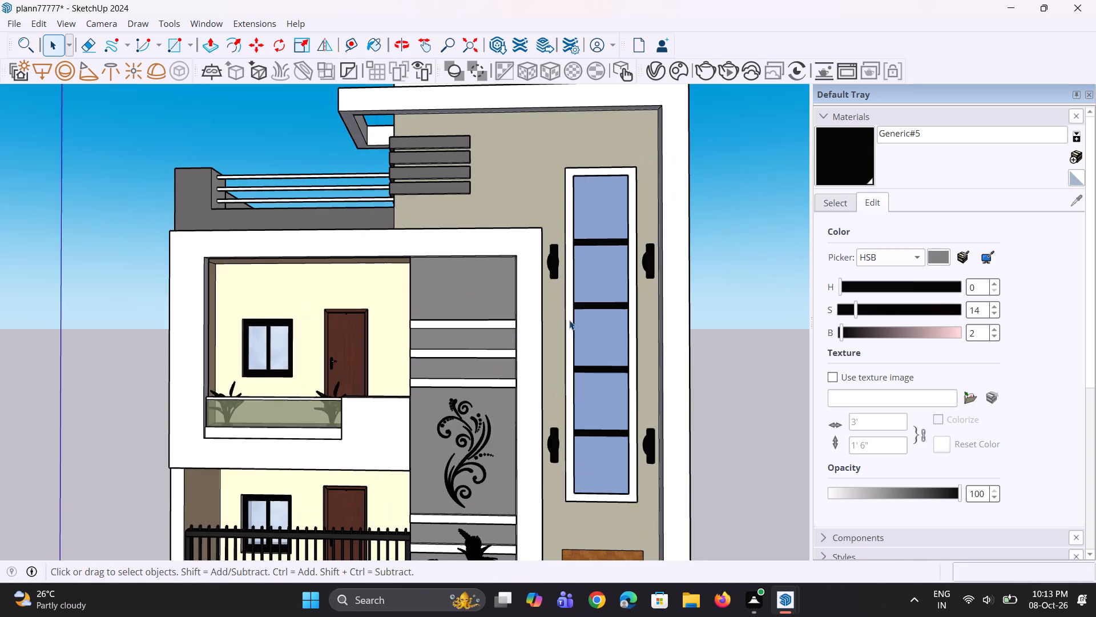
{"action": "left_click", "coordinate": [542, 304]}
{"action": "scroll", "coordinate": [542, 286], "scroll_direction": "up", "scroll_amount": 2}
{"action": "key", "text": "m"}
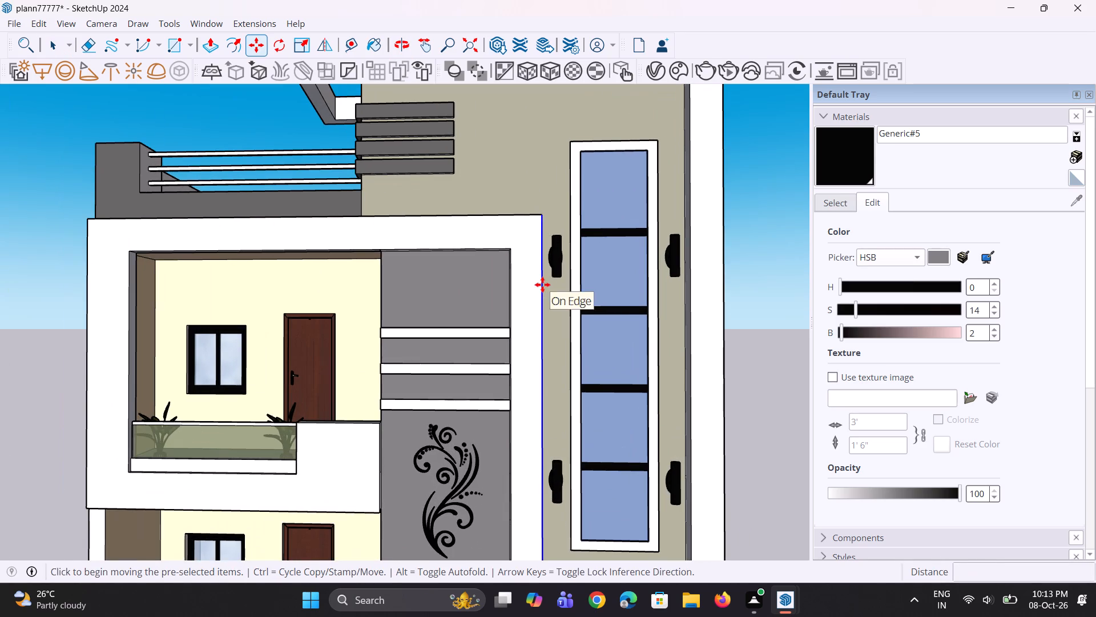
{"action": "scroll", "coordinate": [539, 263], "scroll_direction": "up", "scroll_amount": 3}
{"action": "left_click", "coordinate": [540, 207]}
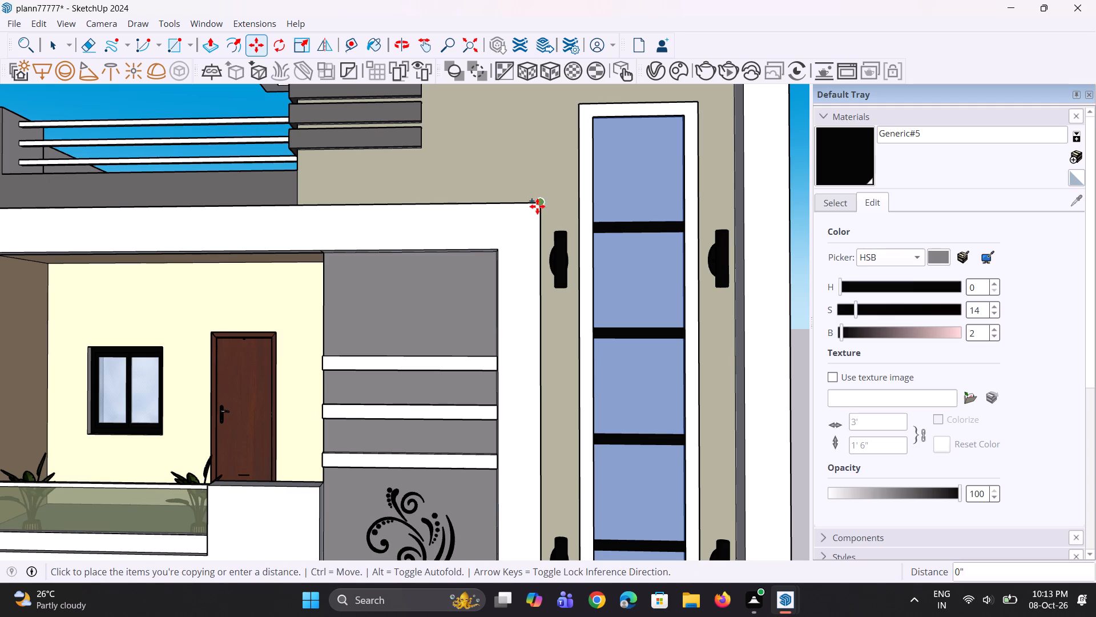
{"action": "left_click", "coordinate": [532, 209]}
{"action": "key", "text": "space"}
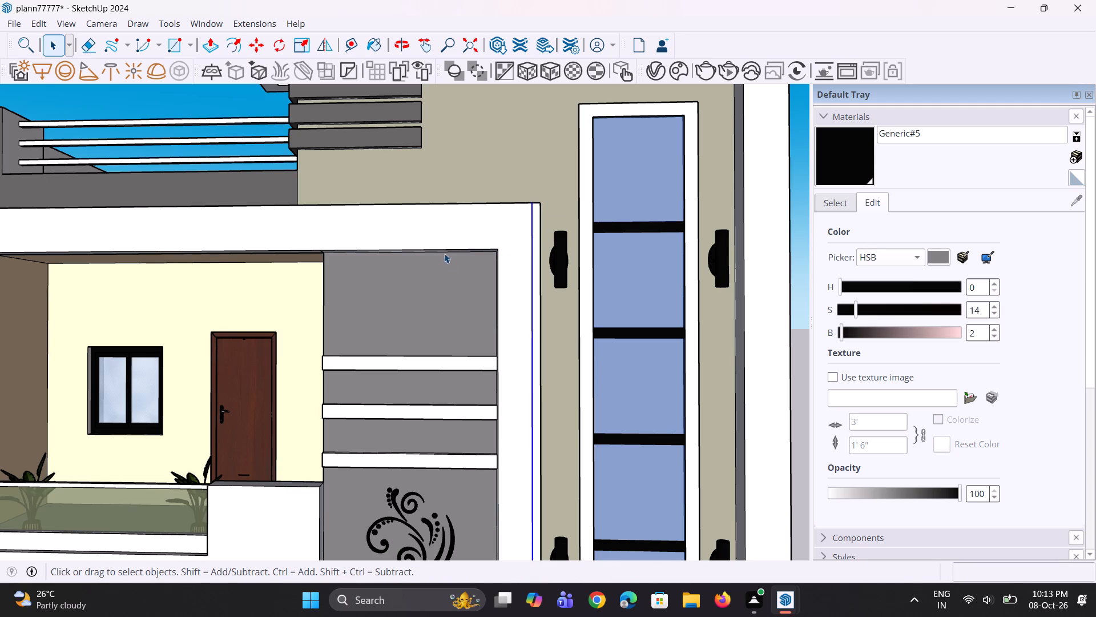
Copy the white front frame's top edge slightly downward, starting from the top of the inset vertical line.
{"action": "left_click", "coordinate": [514, 205]}
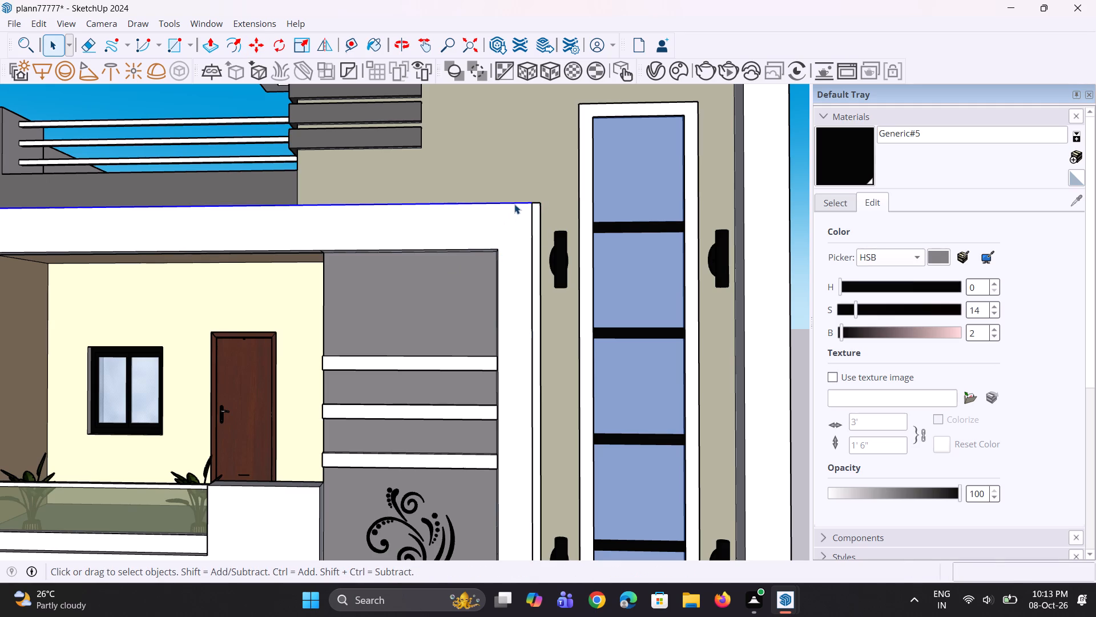
{"action": "key", "text": "m"}
{"action": "left_click", "coordinate": [527, 207]}
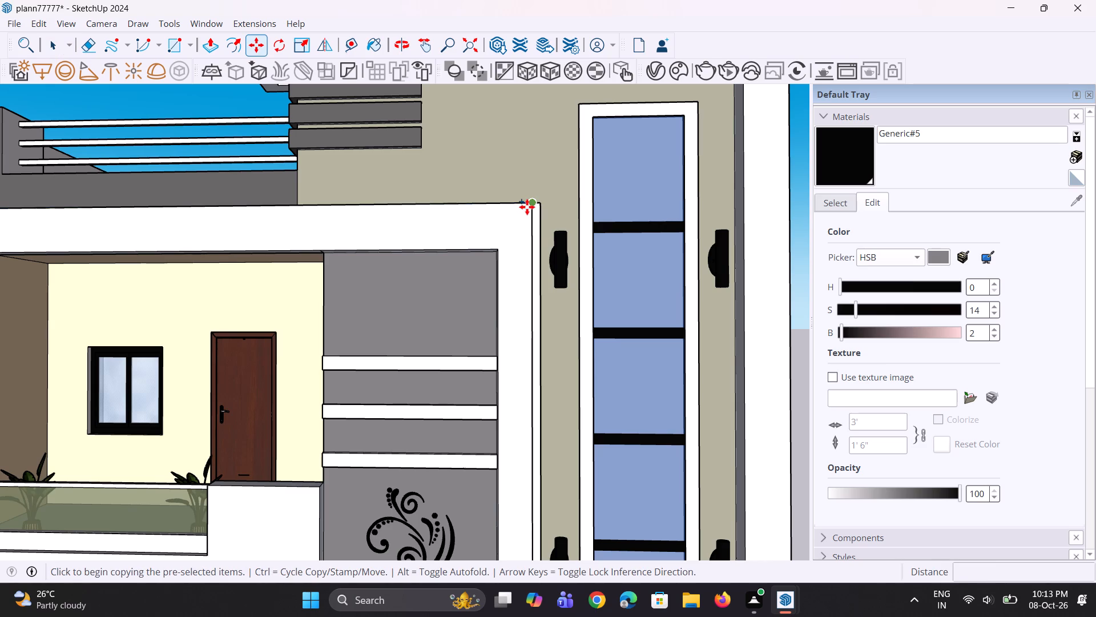
{"action": "left_click", "coordinate": [528, 215]}
{"action": "key", "text": "space"}
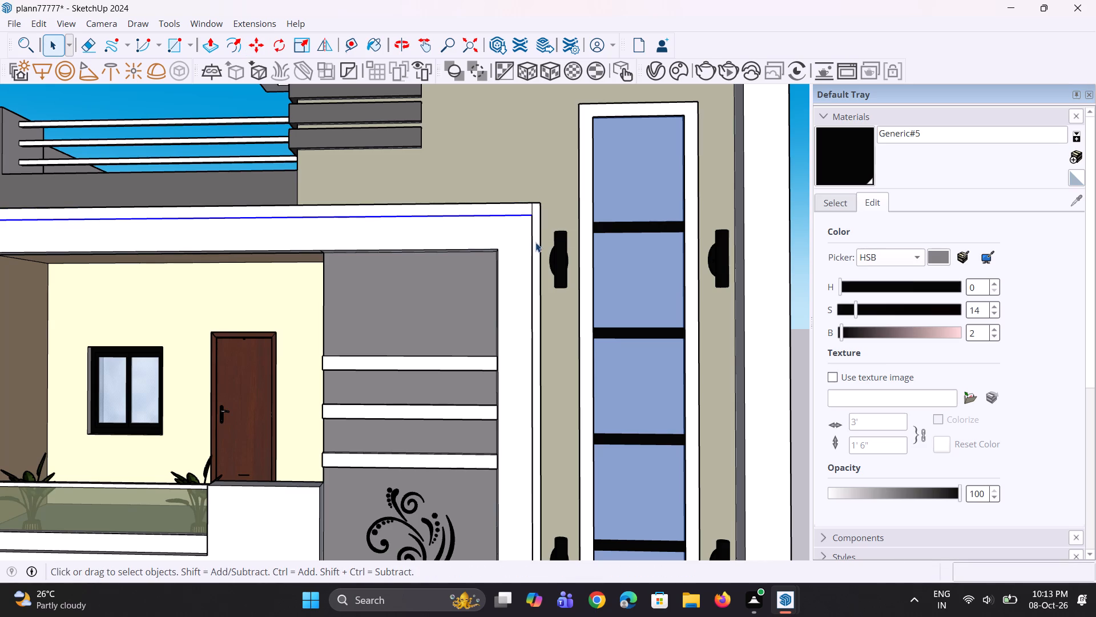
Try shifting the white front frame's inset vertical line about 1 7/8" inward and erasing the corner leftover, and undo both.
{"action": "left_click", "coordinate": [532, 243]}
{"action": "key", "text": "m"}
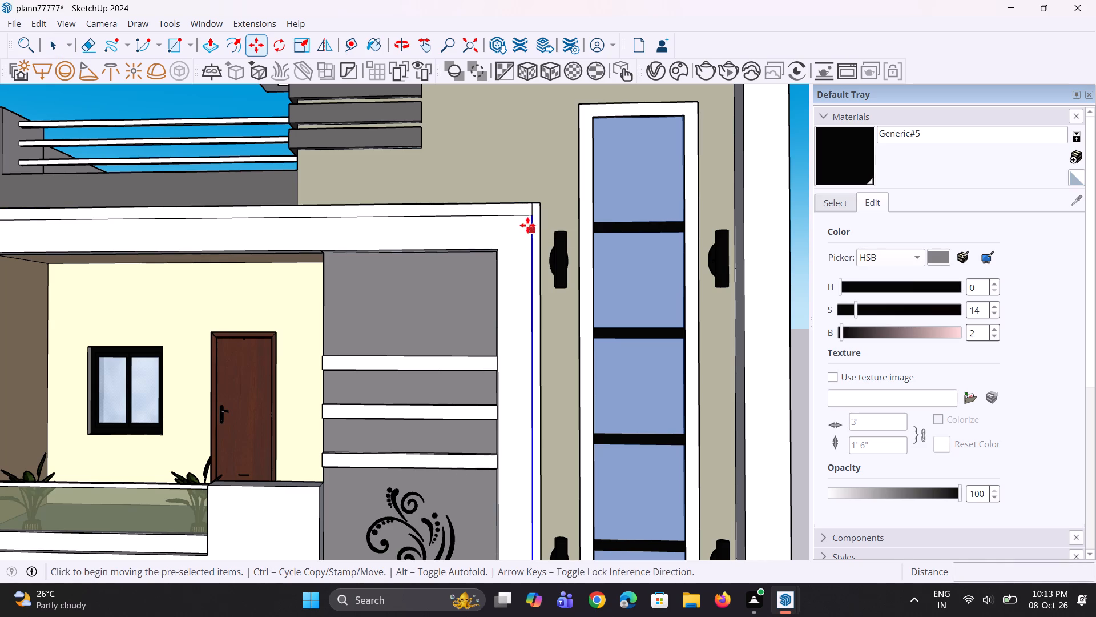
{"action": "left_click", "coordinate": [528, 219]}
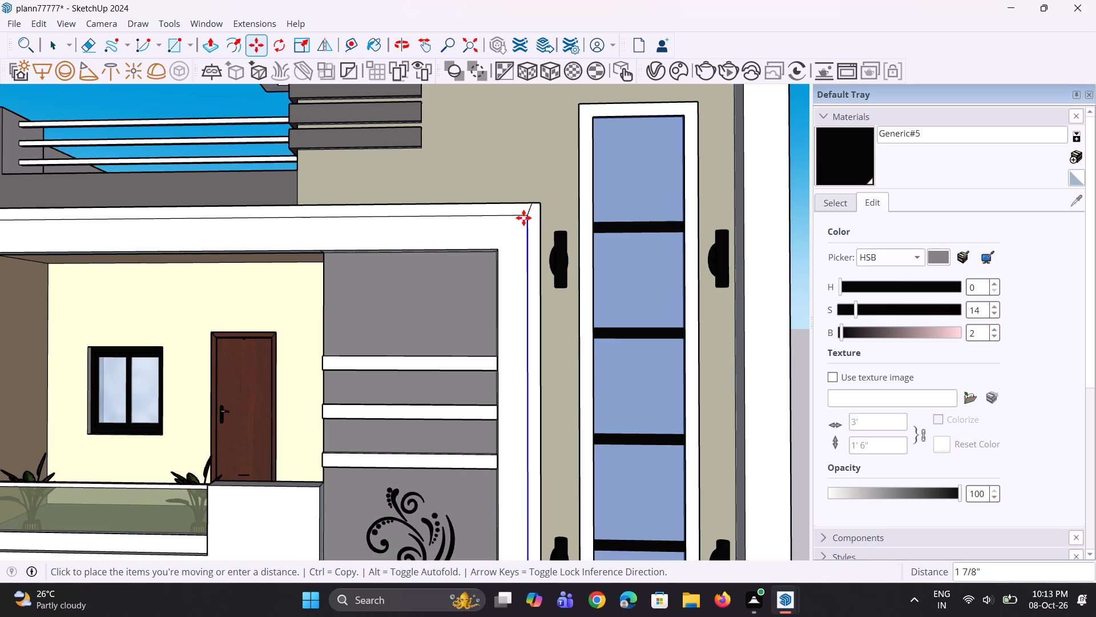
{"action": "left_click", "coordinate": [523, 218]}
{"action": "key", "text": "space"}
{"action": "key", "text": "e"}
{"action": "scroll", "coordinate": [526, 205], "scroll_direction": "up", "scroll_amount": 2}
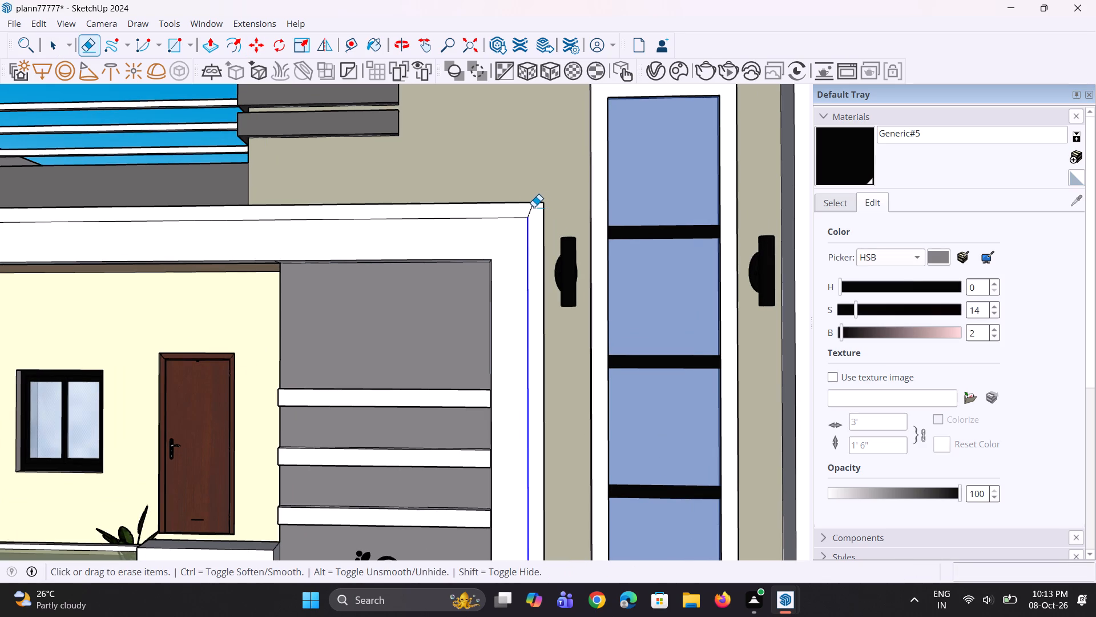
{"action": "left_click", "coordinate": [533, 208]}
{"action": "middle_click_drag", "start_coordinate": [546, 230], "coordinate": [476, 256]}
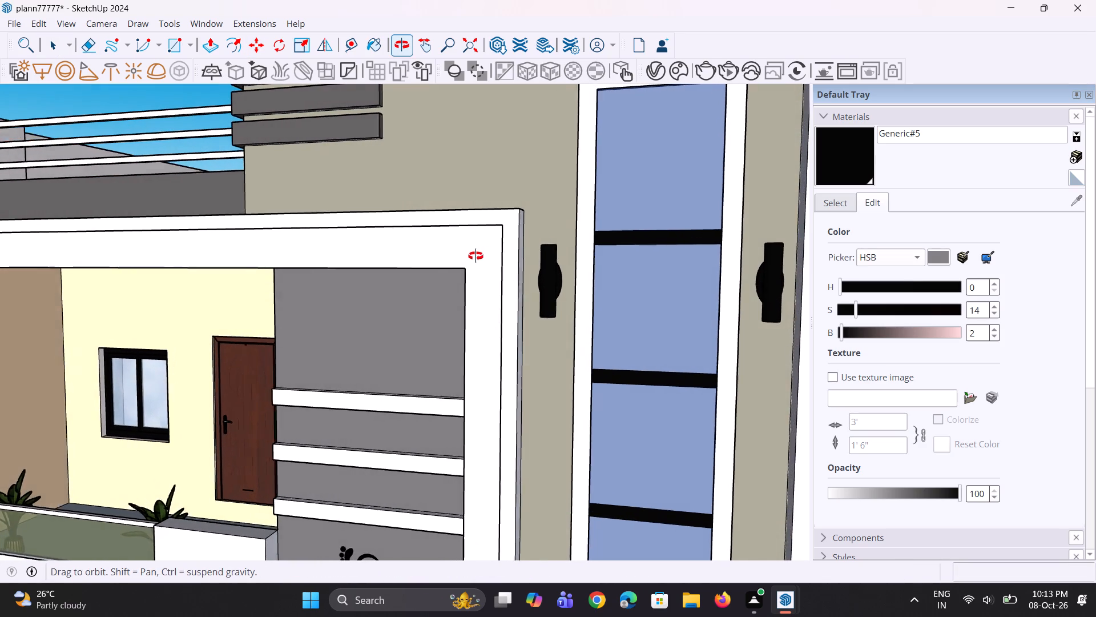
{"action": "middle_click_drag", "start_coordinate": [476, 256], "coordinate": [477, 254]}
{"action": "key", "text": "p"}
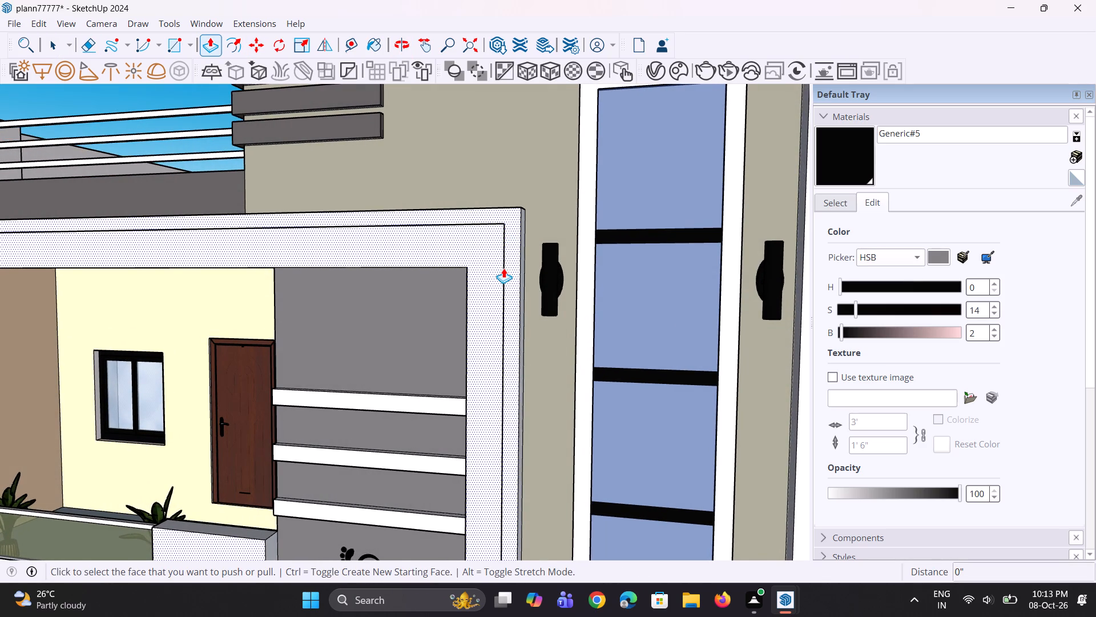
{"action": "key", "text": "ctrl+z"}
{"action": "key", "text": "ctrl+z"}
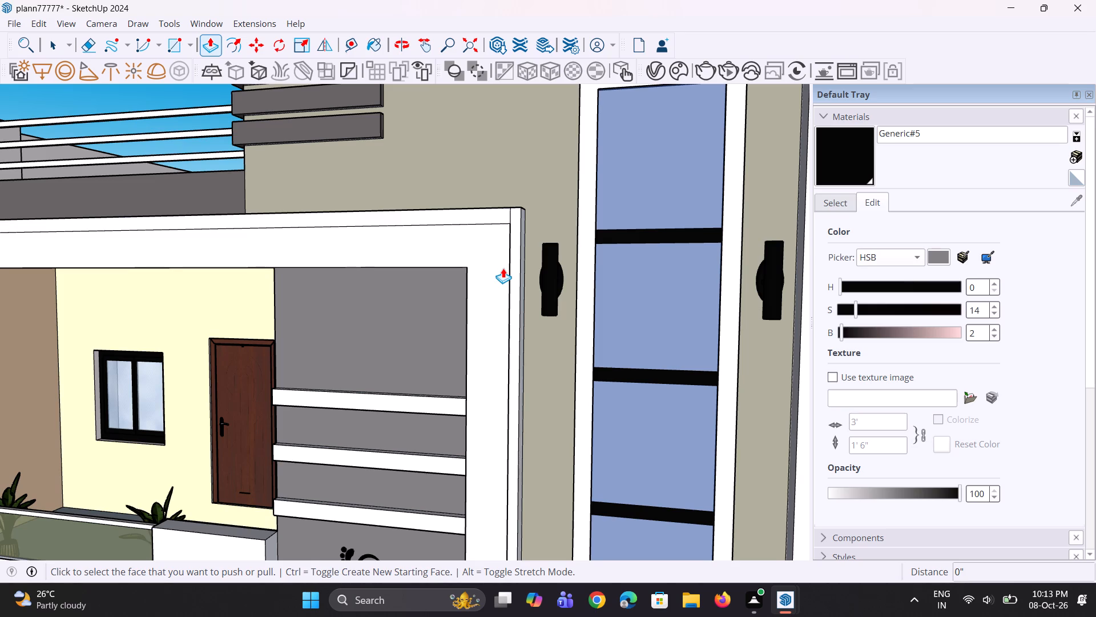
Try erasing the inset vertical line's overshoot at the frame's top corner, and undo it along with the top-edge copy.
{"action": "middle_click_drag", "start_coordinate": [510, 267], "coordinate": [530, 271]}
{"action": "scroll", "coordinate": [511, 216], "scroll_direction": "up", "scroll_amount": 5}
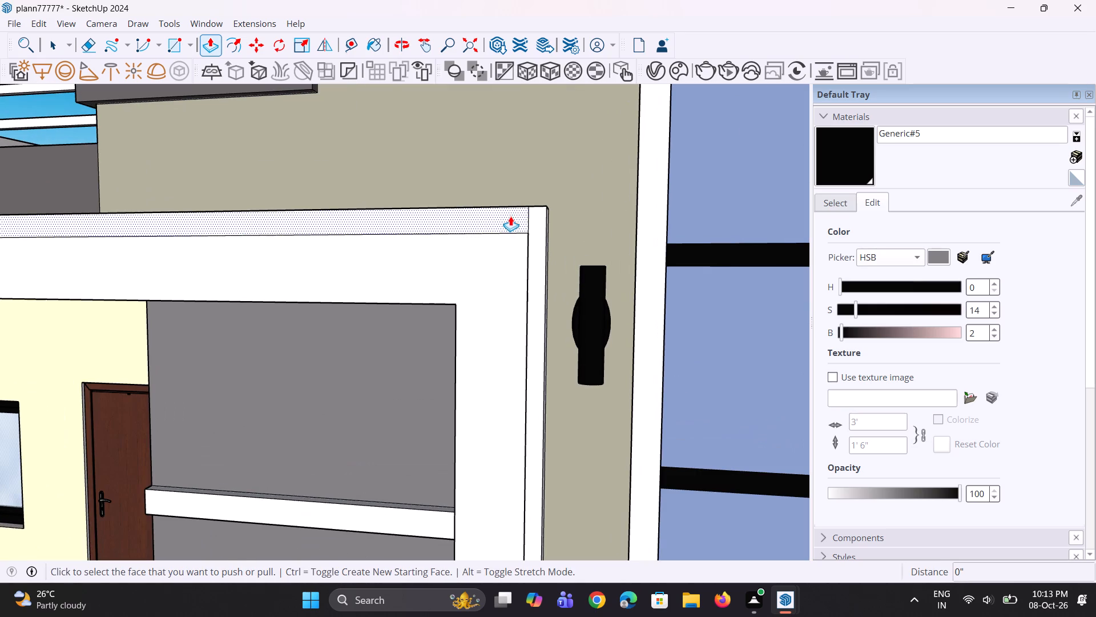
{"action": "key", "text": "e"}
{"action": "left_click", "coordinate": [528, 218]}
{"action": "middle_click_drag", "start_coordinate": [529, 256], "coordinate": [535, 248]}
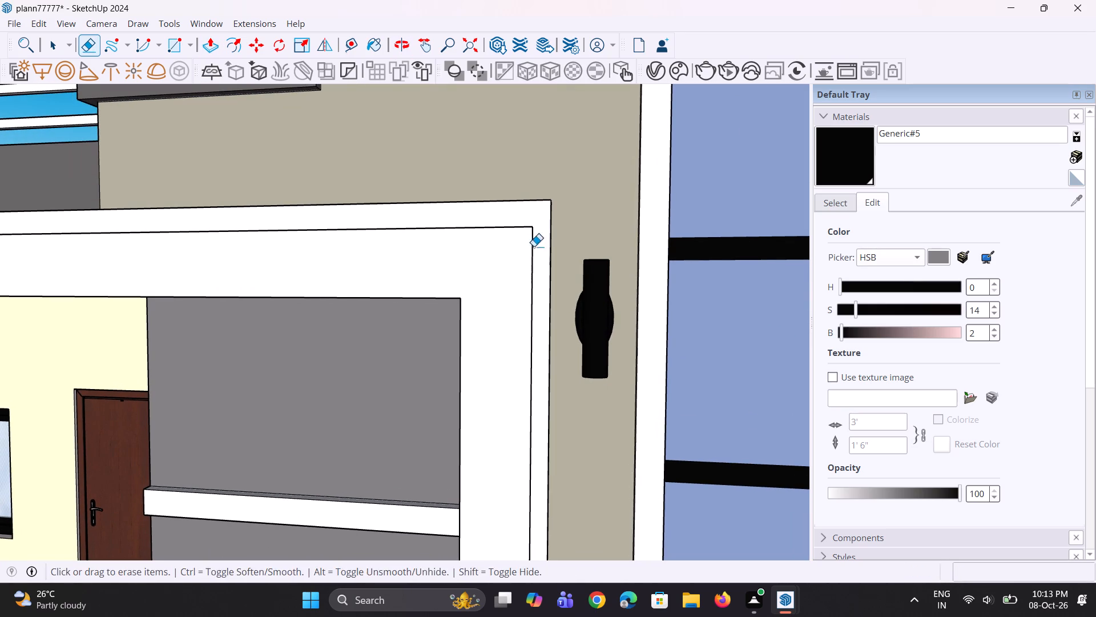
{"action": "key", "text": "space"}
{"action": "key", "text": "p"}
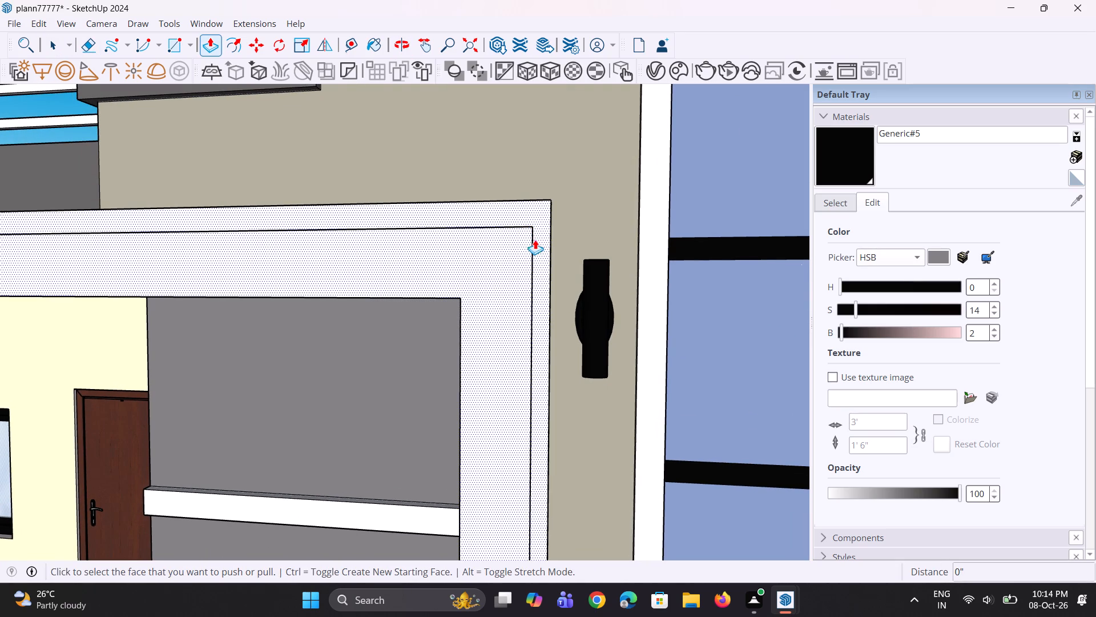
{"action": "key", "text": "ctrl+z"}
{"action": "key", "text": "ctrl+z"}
Move the inset vertical line on the white front frame about 5/16" further inward from the tower-side edge.
{"action": "scroll", "coordinate": [537, 250], "scroll_direction": "down", "scroll_amount": 4}
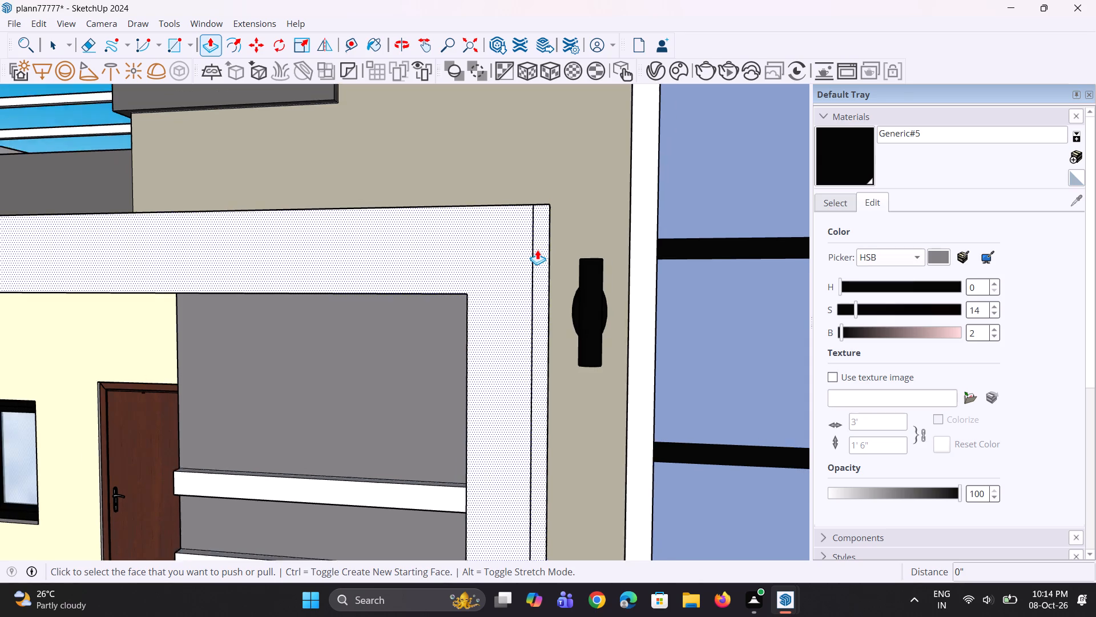
{"action": "scroll", "coordinate": [529, 261], "scroll_direction": "down", "scroll_amount": 3}
{"action": "middle_click_drag", "start_coordinate": [529, 269], "coordinate": [543, 266]}
{"action": "key", "text": "space"}
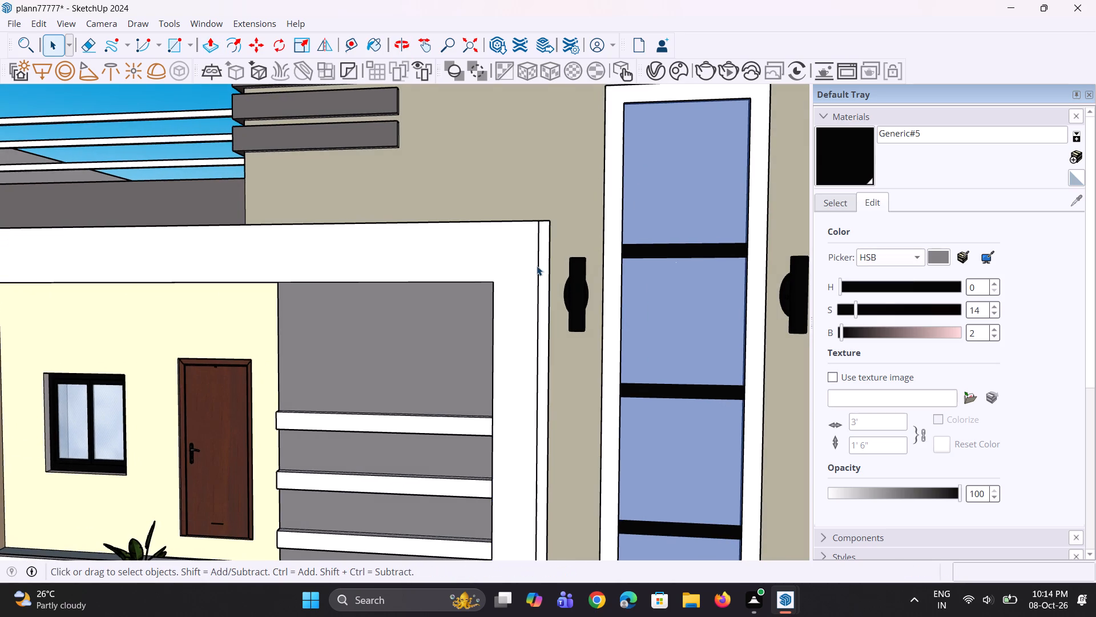
{"action": "left_click", "coordinate": [537, 265]}
{"action": "key", "text": "m"}
{"action": "left_click", "coordinate": [539, 231]}
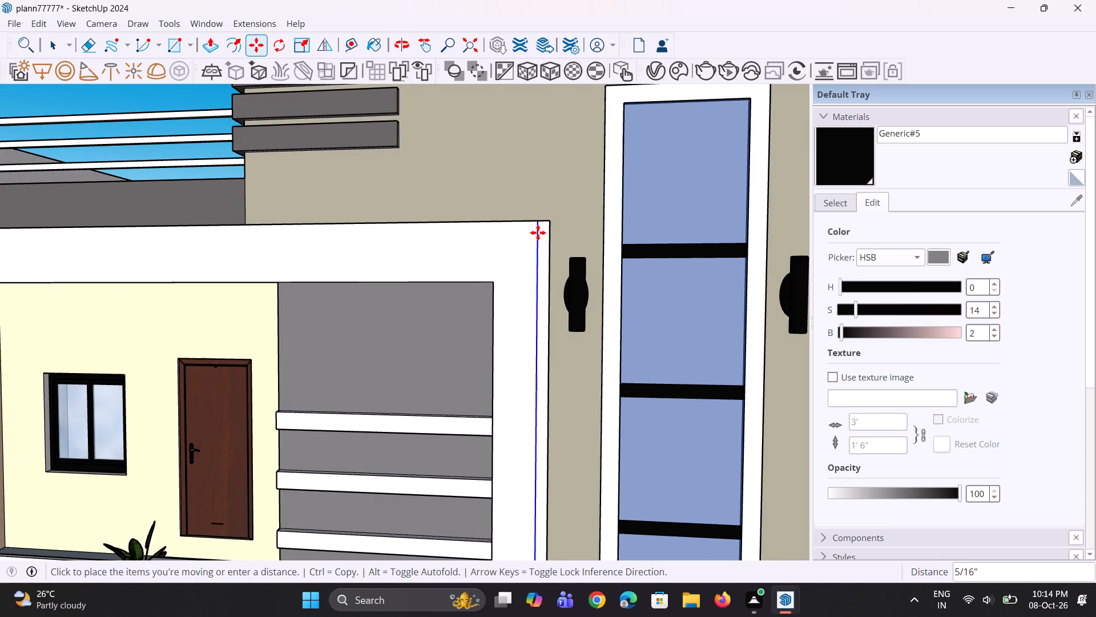
{"action": "left_click", "coordinate": [538, 233]}
{"action": "key", "text": "space"}
Copy the white frame's top edge about 3 1/16" downward and erase the vertical line's overshoot above it.
{"action": "left_click", "coordinate": [517, 221]}
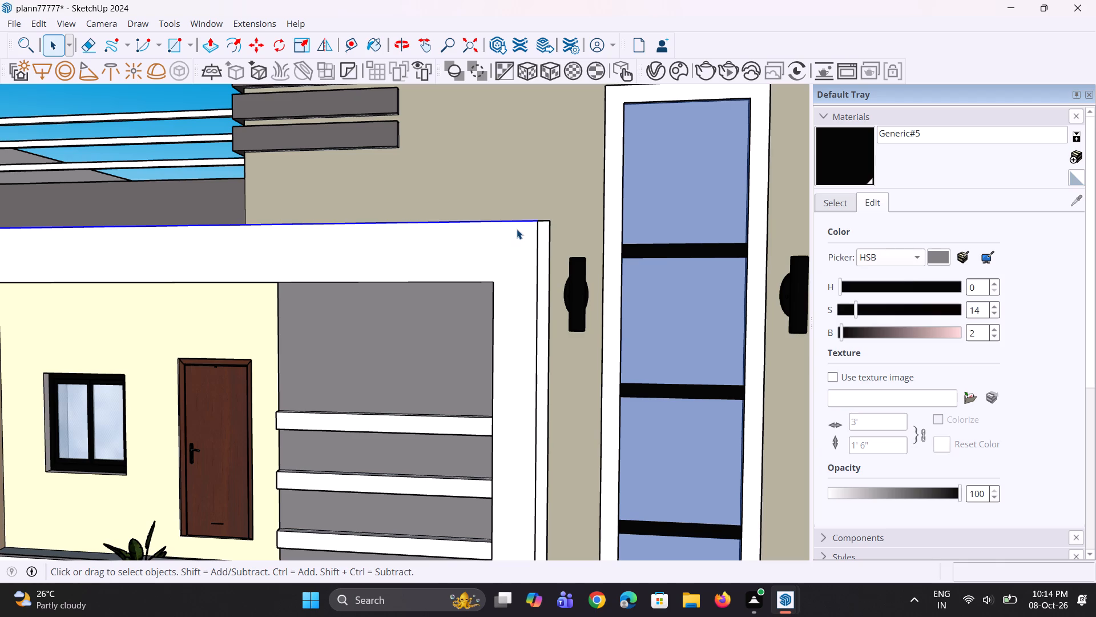
{"action": "key", "text": "m"}
{"action": "left_click", "coordinate": [538, 222]}
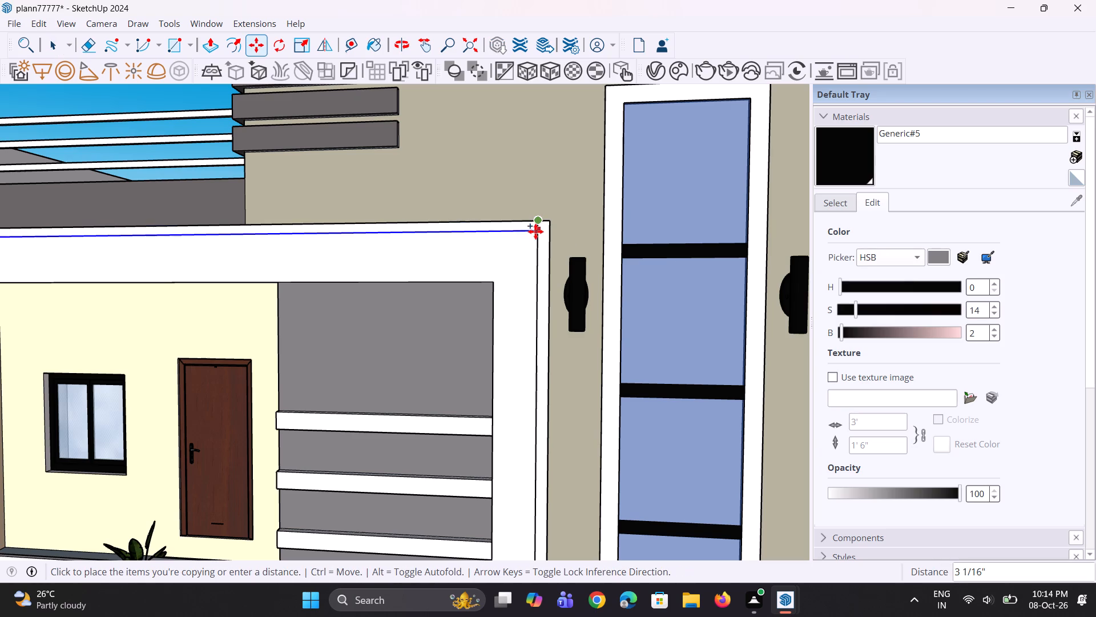
{"action": "left_click", "coordinate": [535, 234]}
{"action": "key", "text": "space"}
{"action": "scroll", "coordinate": [545, 237], "scroll_direction": "up", "scroll_amount": 4}
{"action": "key", "text": "e"}
{"action": "left_click", "coordinate": [534, 226]}
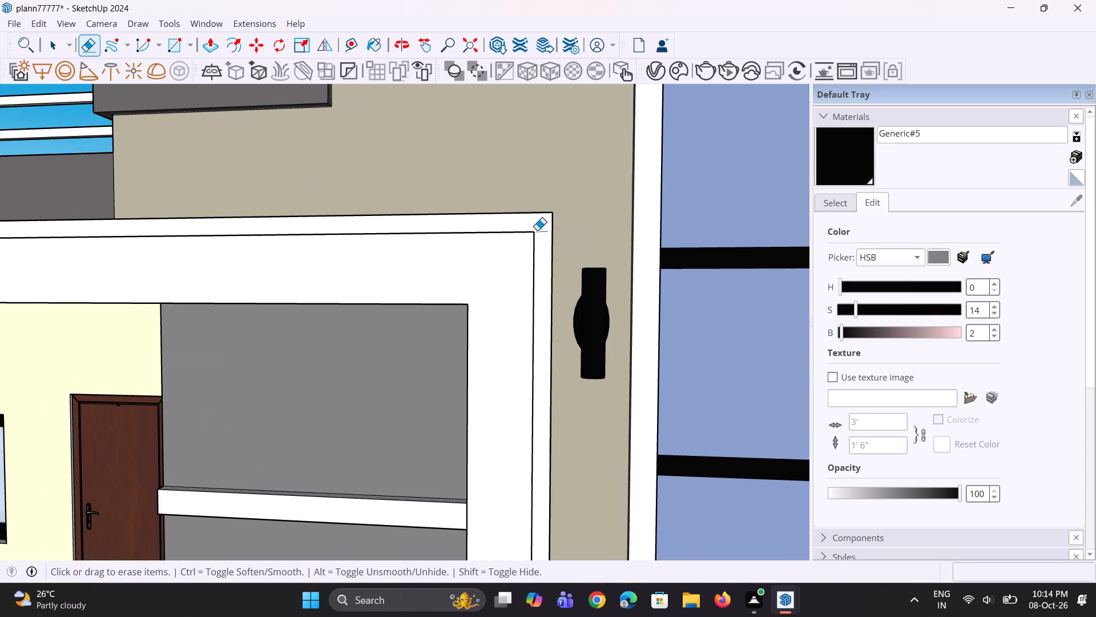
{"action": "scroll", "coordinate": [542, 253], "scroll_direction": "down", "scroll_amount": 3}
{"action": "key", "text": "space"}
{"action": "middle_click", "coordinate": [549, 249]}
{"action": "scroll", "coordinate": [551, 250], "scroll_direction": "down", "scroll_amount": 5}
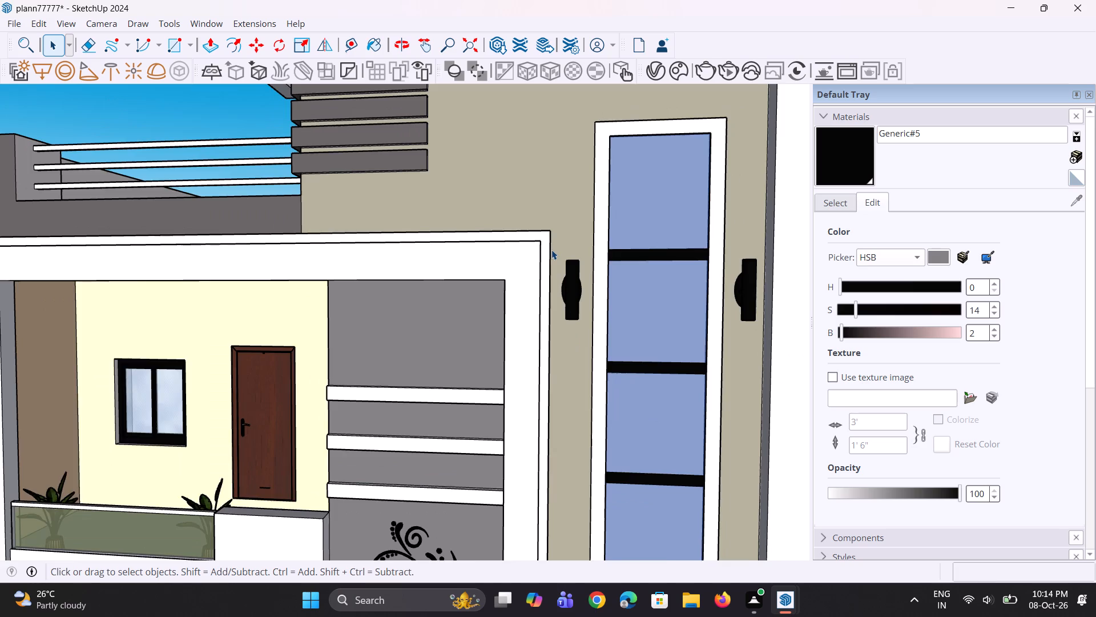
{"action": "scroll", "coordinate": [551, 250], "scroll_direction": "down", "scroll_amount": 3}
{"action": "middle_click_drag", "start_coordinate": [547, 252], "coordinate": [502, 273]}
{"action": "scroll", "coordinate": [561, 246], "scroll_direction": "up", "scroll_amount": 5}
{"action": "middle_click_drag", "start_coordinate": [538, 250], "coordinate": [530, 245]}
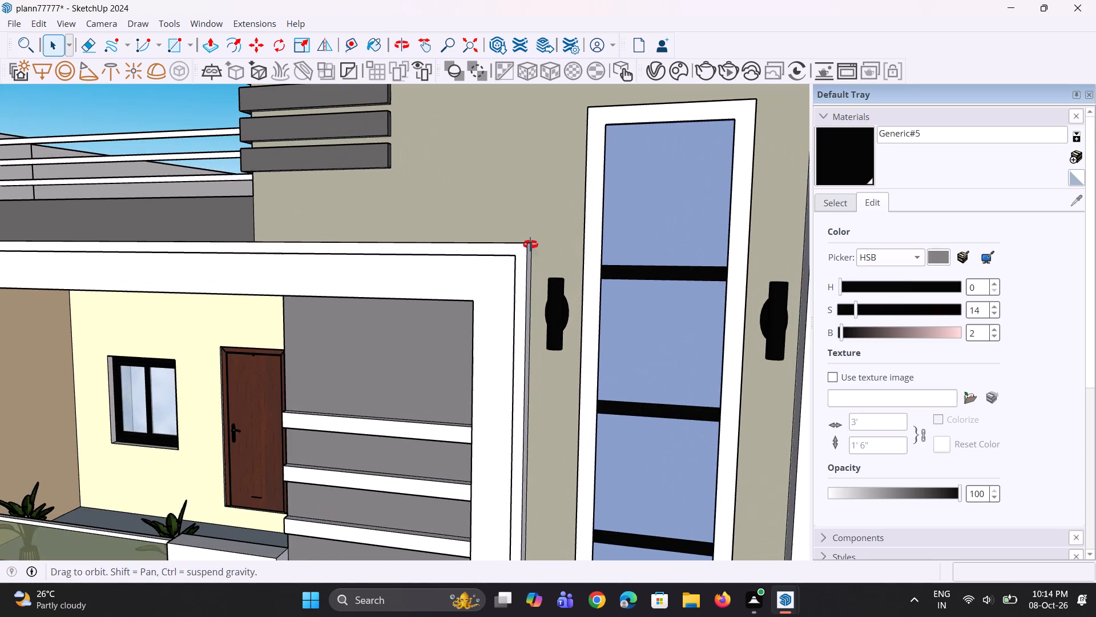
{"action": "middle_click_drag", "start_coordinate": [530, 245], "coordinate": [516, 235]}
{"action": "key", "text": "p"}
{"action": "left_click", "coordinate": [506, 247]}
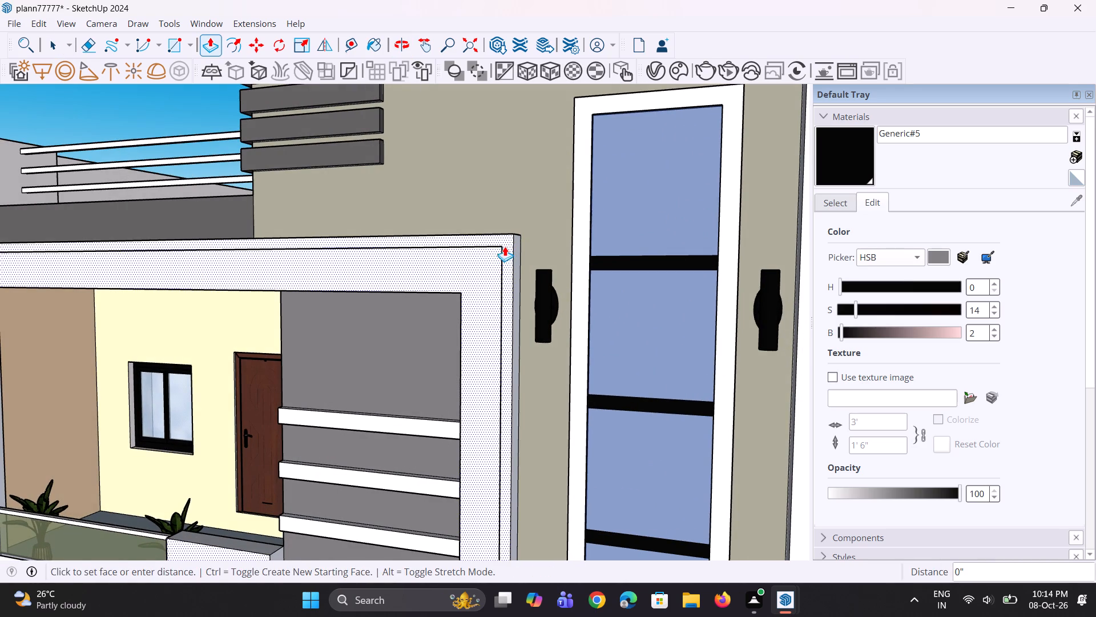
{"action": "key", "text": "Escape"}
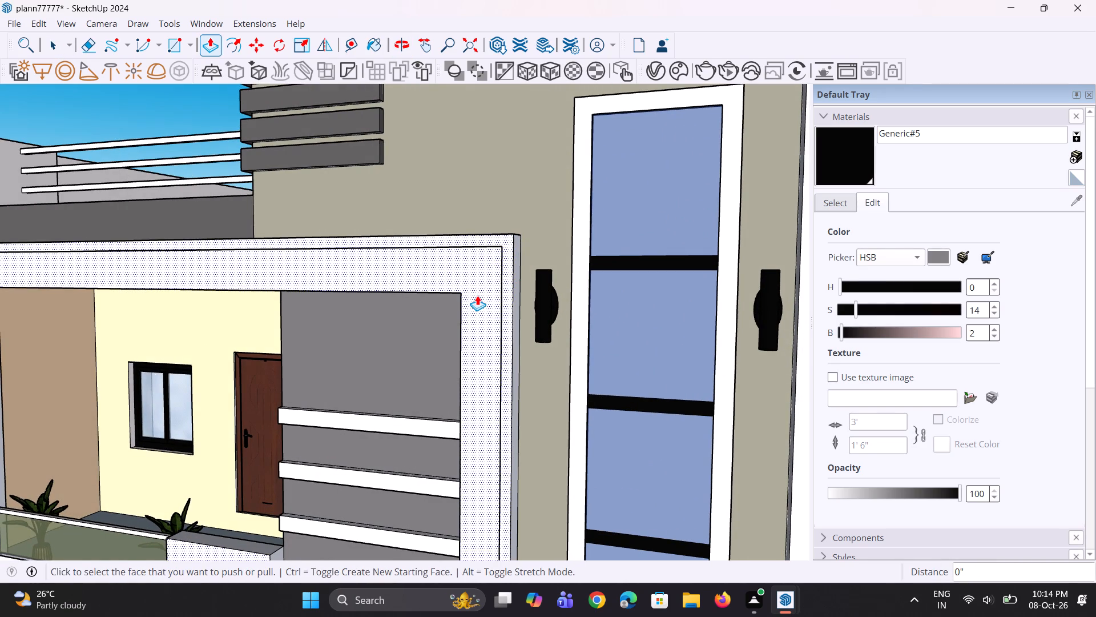
Draw a line about 11 3/16" long from the inset vertical line's lower end to the frame's bottom edge beside the planter.
{"action": "middle_click_drag", "start_coordinate": [525, 285], "coordinate": [531, 269]}
{"action": "scroll", "coordinate": [533, 265], "scroll_direction": "down", "scroll_amount": 18}
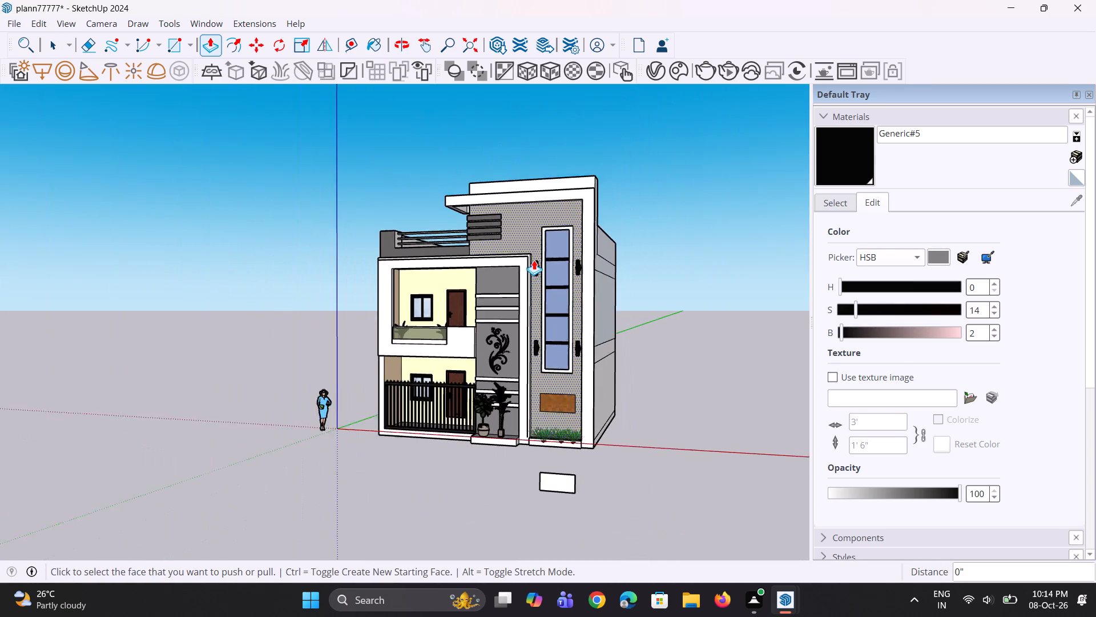
{"action": "middle_click", "coordinate": [529, 396]}
{"action": "scroll", "coordinate": [530, 404], "scroll_direction": "up", "scroll_amount": 13}
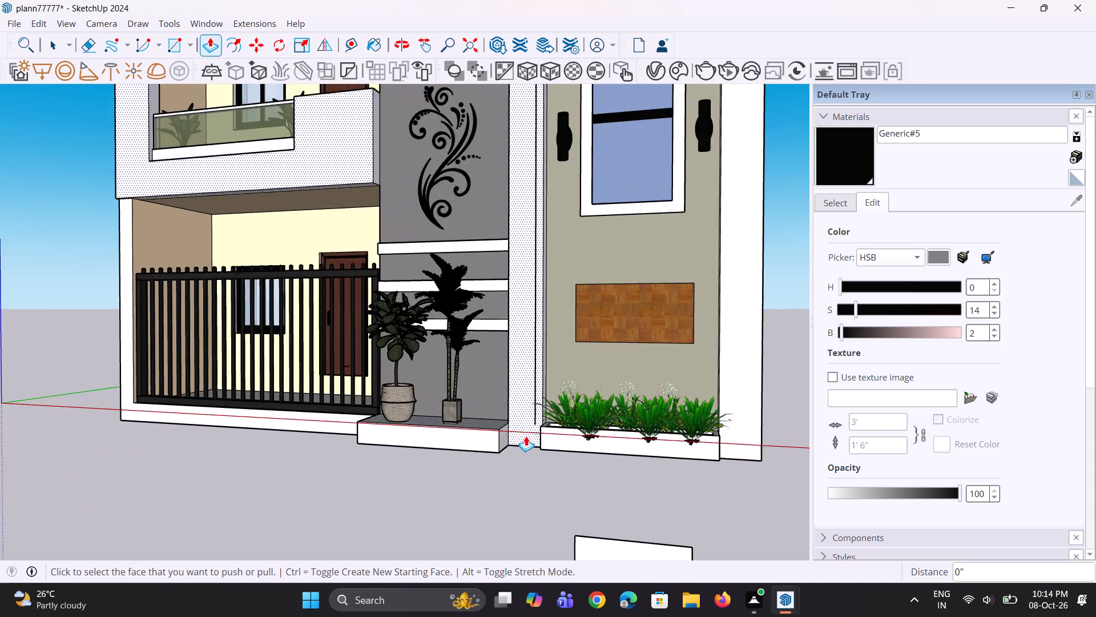
{"action": "scroll", "coordinate": [526, 436], "scroll_direction": "up", "scroll_amount": 5}
{"action": "middle_click_drag", "start_coordinate": [523, 432], "coordinate": [569, 391]}
{"action": "scroll", "coordinate": [559, 424], "scroll_direction": "up", "scroll_amount": 5}
{"action": "key", "text": "l"}
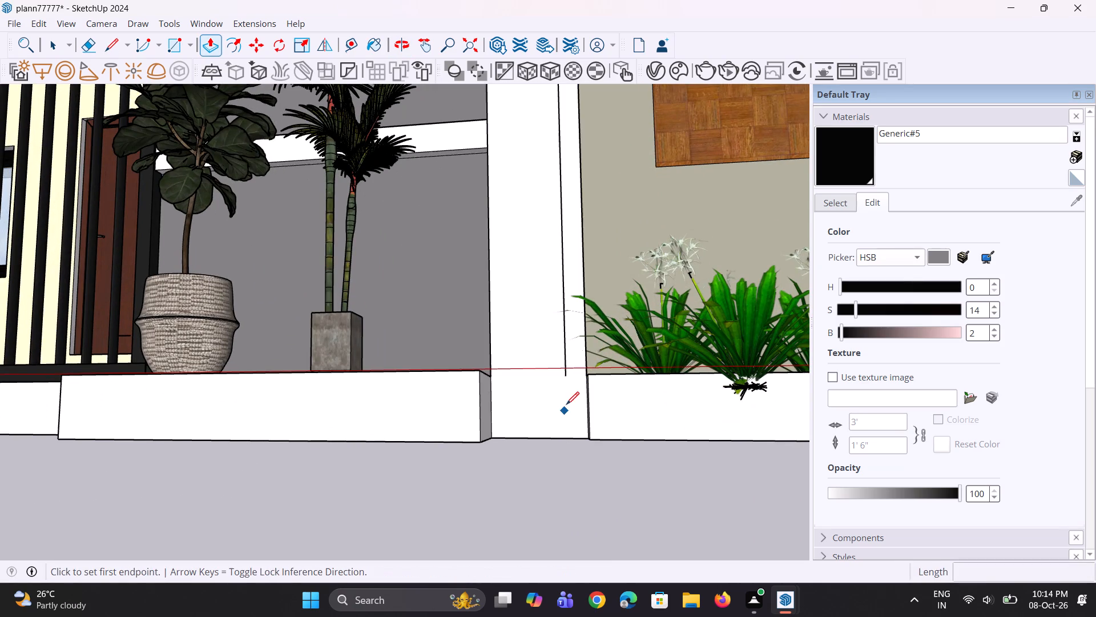
{"action": "left_click_drag", "start_coordinate": [565, 374], "coordinate": [563, 380]}
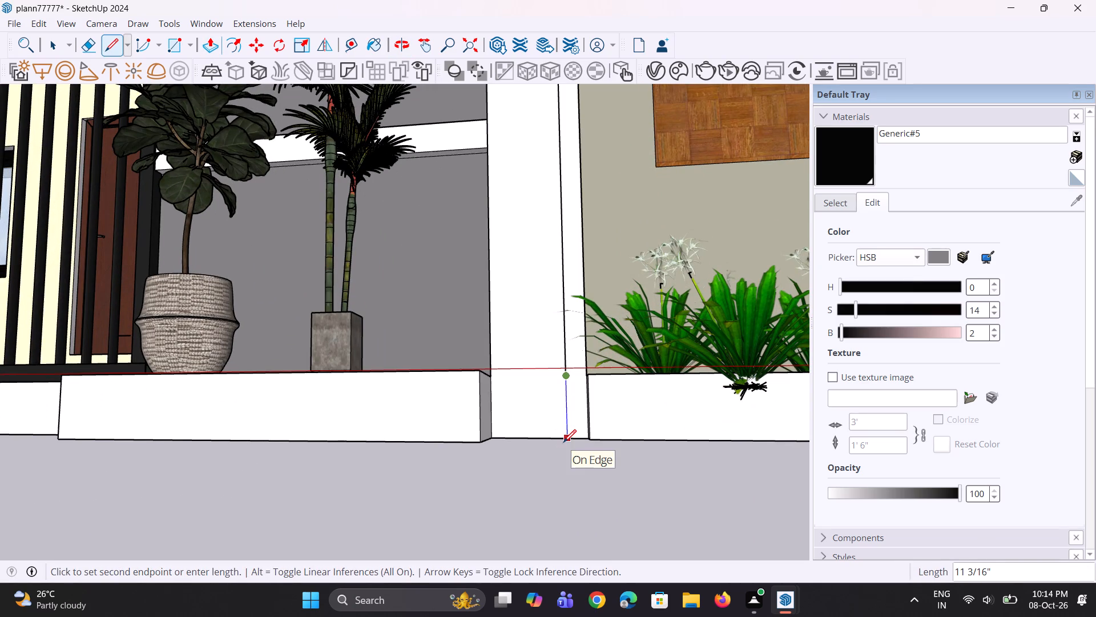
{"action": "left_click", "coordinate": [563, 442]}
Pull the white frame's thin outer border strip outward about 1 5/16" and fine-tune its depth with Push/Pull.
{"action": "scroll", "coordinate": [565, 430], "scroll_direction": "down", "scroll_amount": 20}
{"action": "scroll", "coordinate": [565, 430], "scroll_direction": "down", "scroll_amount": 1}
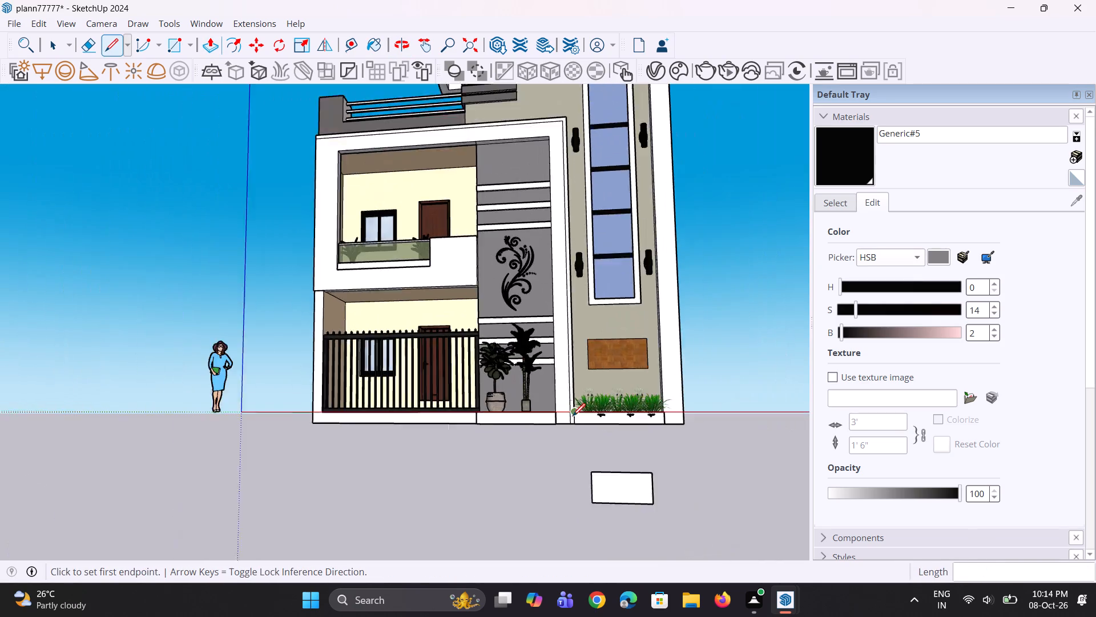
{"action": "scroll", "coordinate": [573, 416], "scroll_direction": "down", "scroll_amount": 2}
{"action": "scroll", "coordinate": [583, 241], "scroll_direction": "up", "scroll_amount": 16}
{"action": "key", "text": "p"}
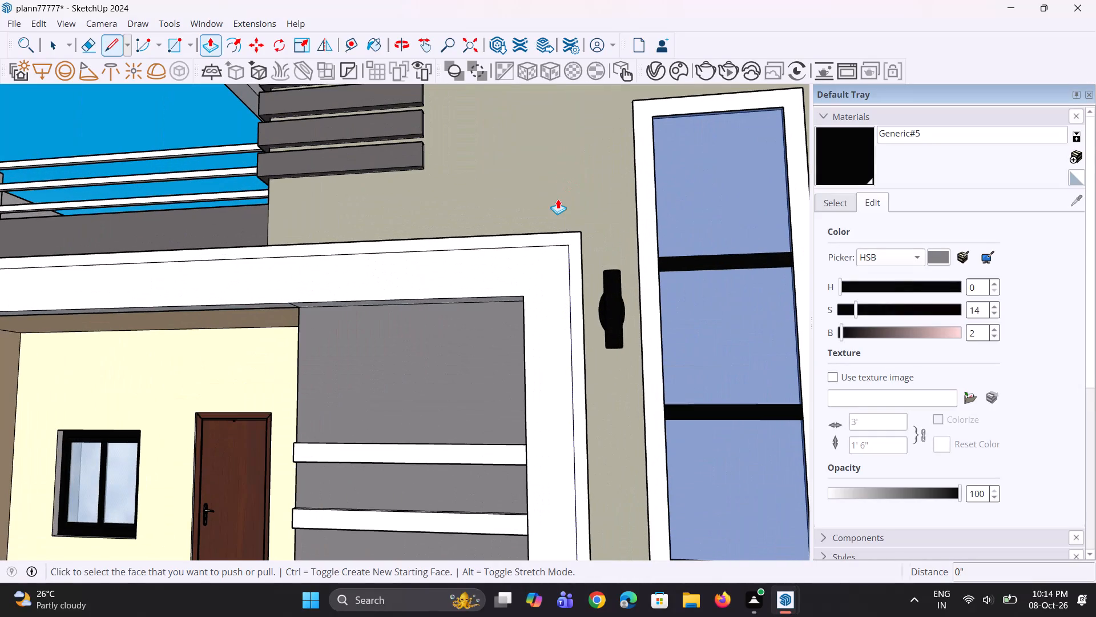
{"action": "left_click", "coordinate": [570, 235]}
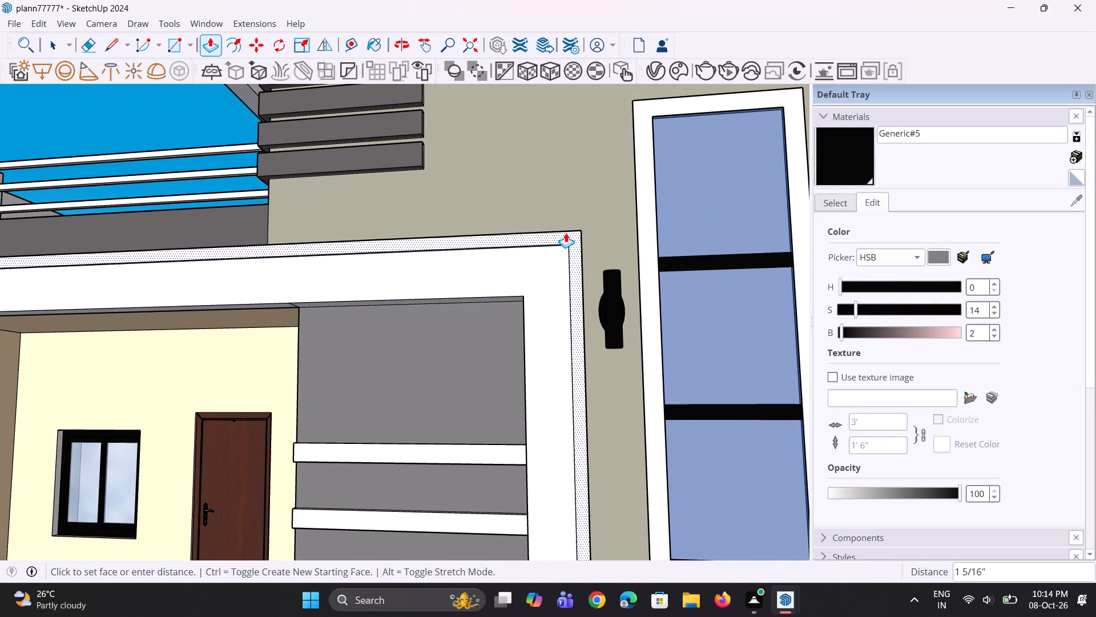
{"action": "left_click", "coordinate": [565, 232]}
{"action": "middle_click_drag", "start_coordinate": [574, 259], "coordinate": [715, 260]}
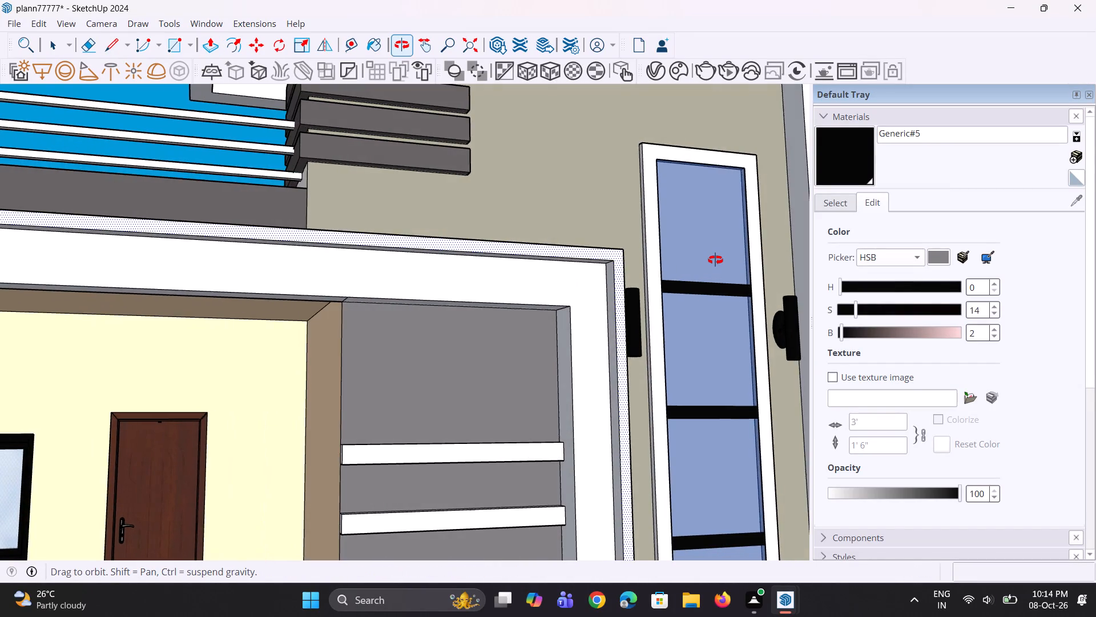
{"action": "middle_click_drag", "start_coordinate": [715, 260], "coordinate": [686, 293]}
{"action": "scroll", "coordinate": [643, 293], "scroll_direction": "down", "scroll_amount": 3}
{"action": "left_click", "coordinate": [624, 290]}
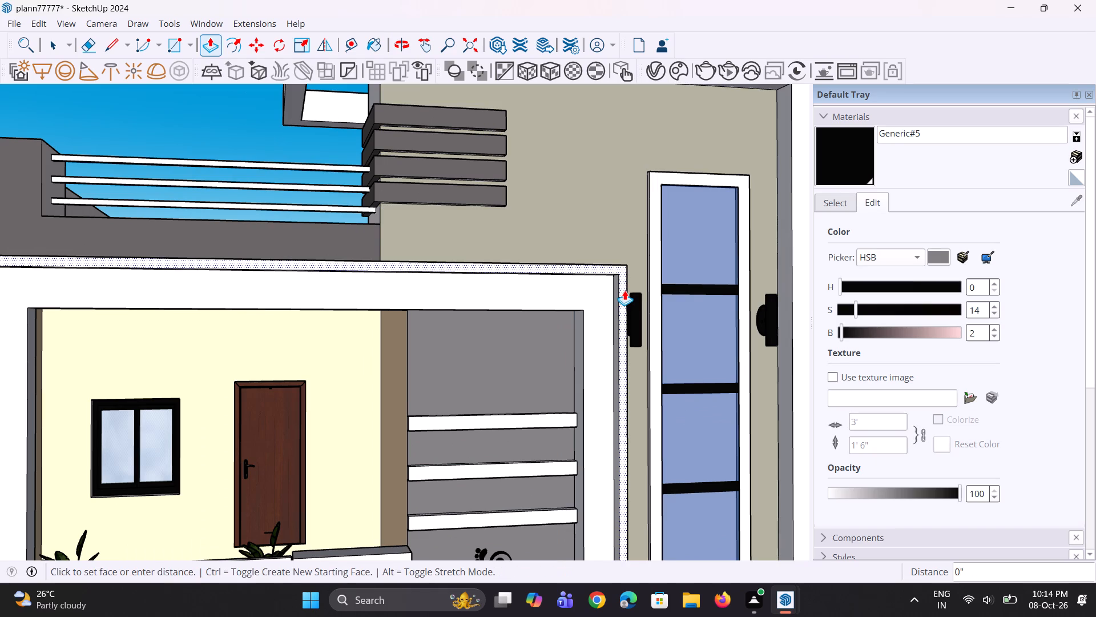
{"action": "left_click", "coordinate": [622, 288]}
{"action": "middle_click_drag", "start_coordinate": [631, 310], "coordinate": [621, 279]}
{"action": "key", "text": "space"}
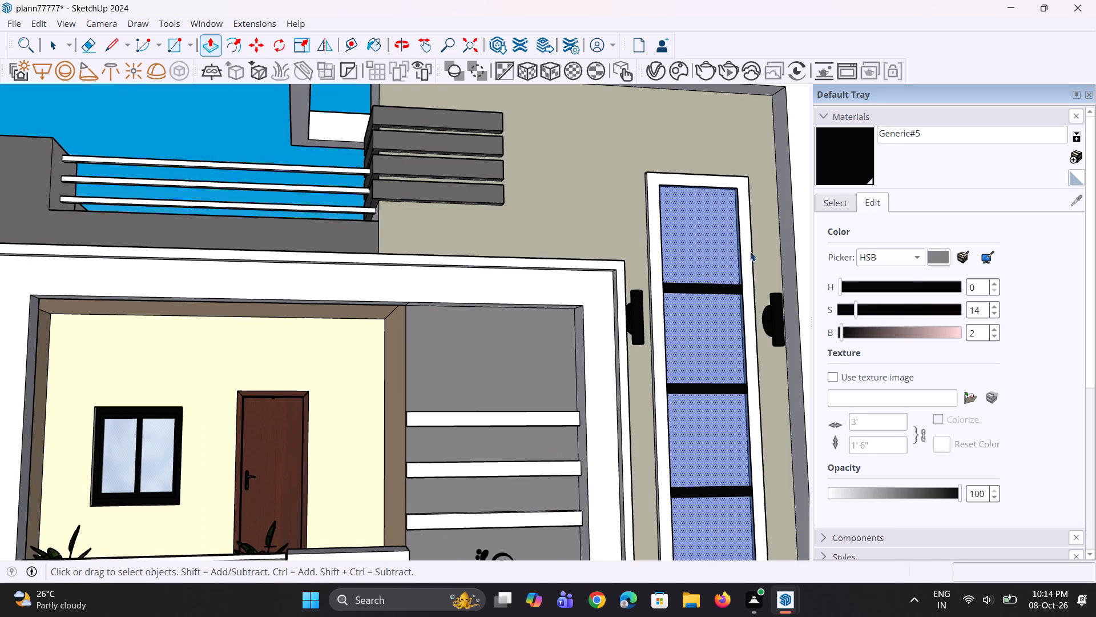
{"action": "key", "text": "space"}
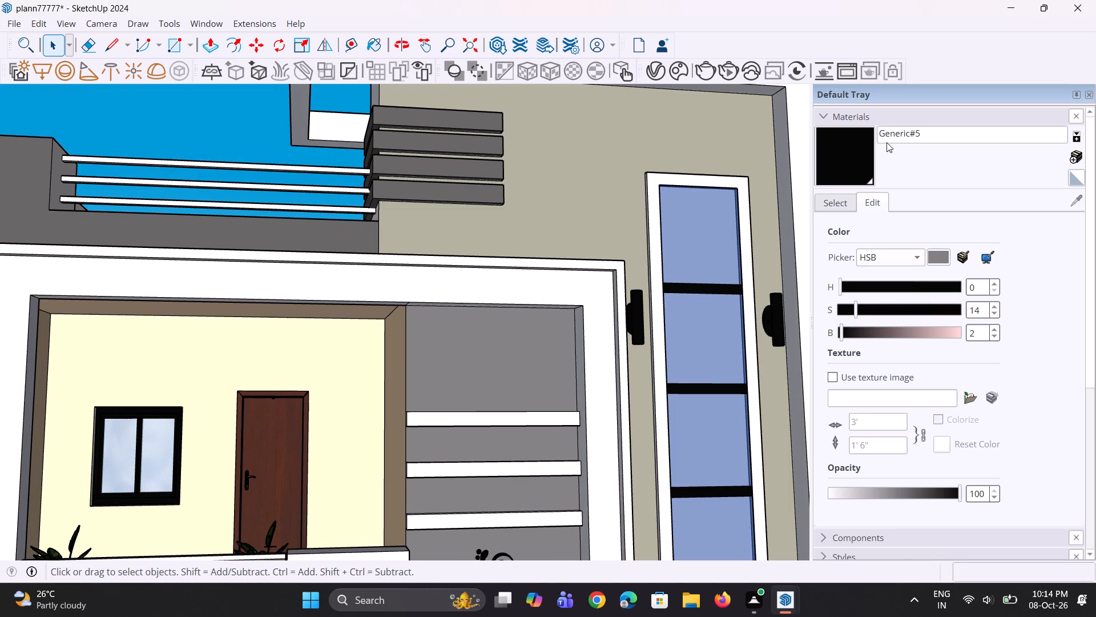
Sample the grey Generic material from the upper wall panel and paint the front frame's raised border strip with it.
{"action": "left_click", "coordinate": [1085, 203]}
{"action": "left_click", "coordinate": [829, 206]}
{"action": "left_click", "coordinate": [1077, 202]}
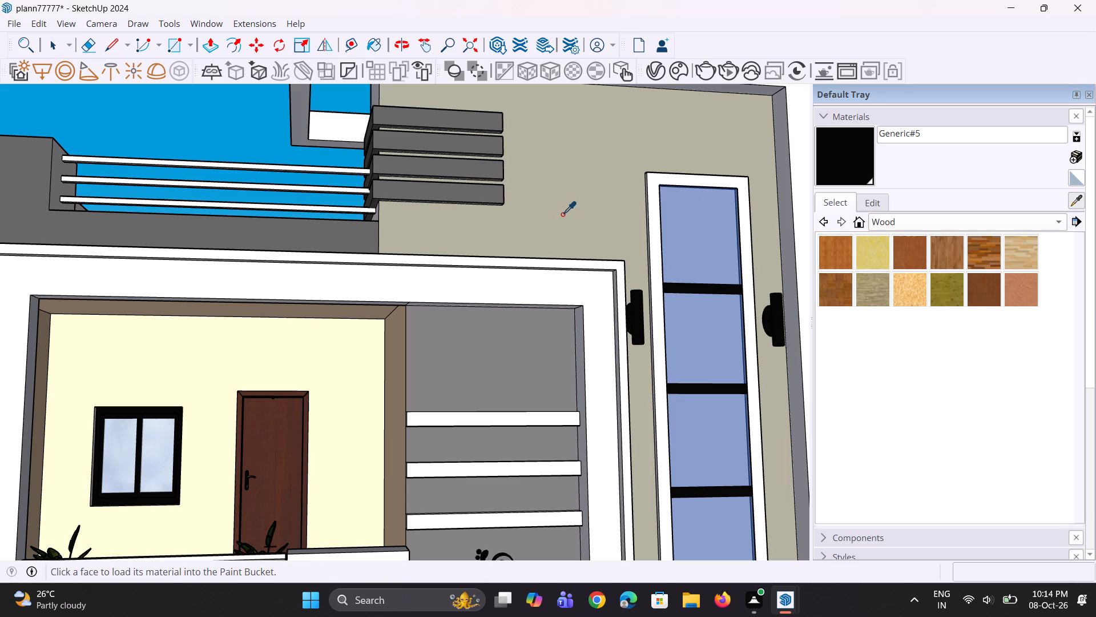
{"action": "left_click", "coordinate": [484, 359]}
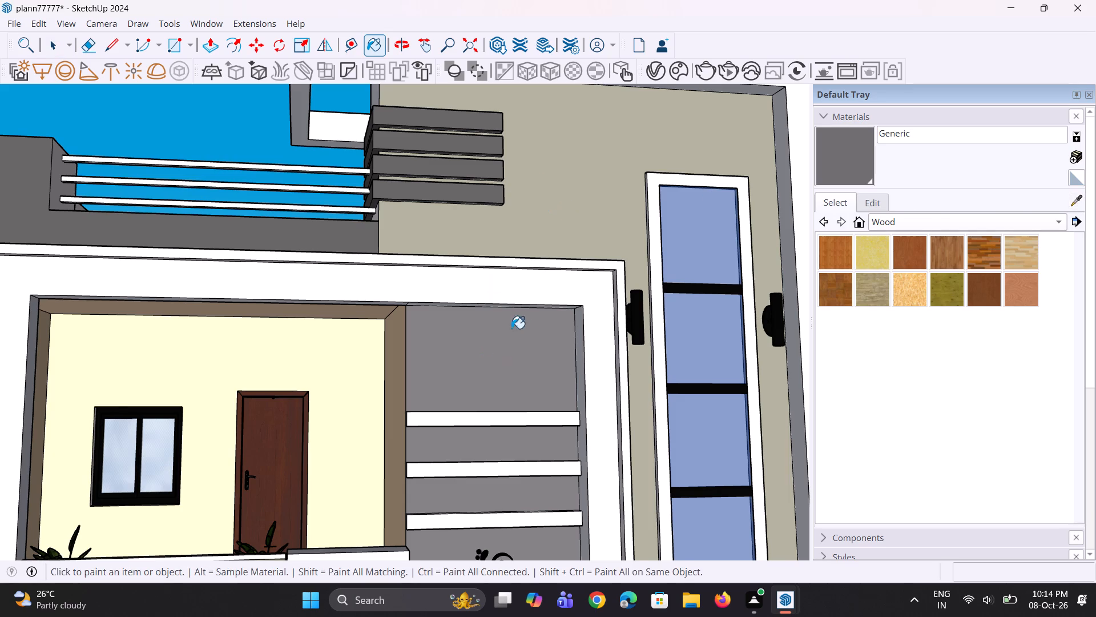
{"action": "scroll", "coordinate": [561, 293], "scroll_direction": "up", "scroll_amount": 1}
{"action": "left_click", "coordinate": [610, 262]}
{"action": "scroll", "coordinate": [620, 285], "scroll_direction": "up", "scroll_amount": 1}
{"action": "middle_click_drag", "start_coordinate": [620, 286], "coordinate": [623, 268]}
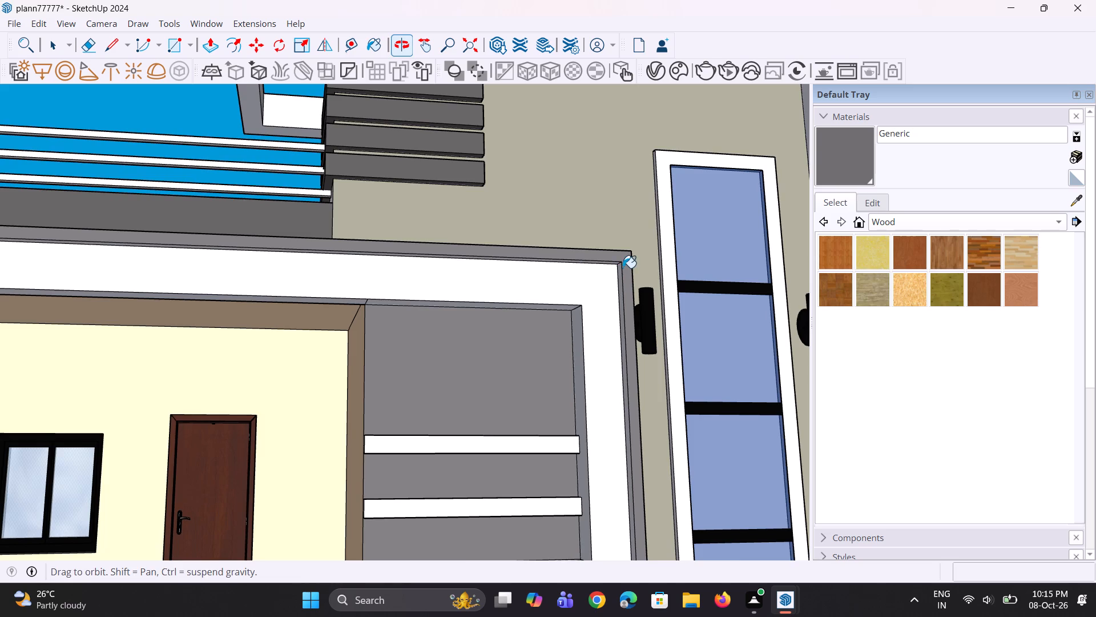
{"action": "scroll", "coordinate": [623, 271], "scroll_direction": "down", "scroll_amount": 13}
{"action": "middle_click_drag", "start_coordinate": [502, 269], "coordinate": [470, 367]}
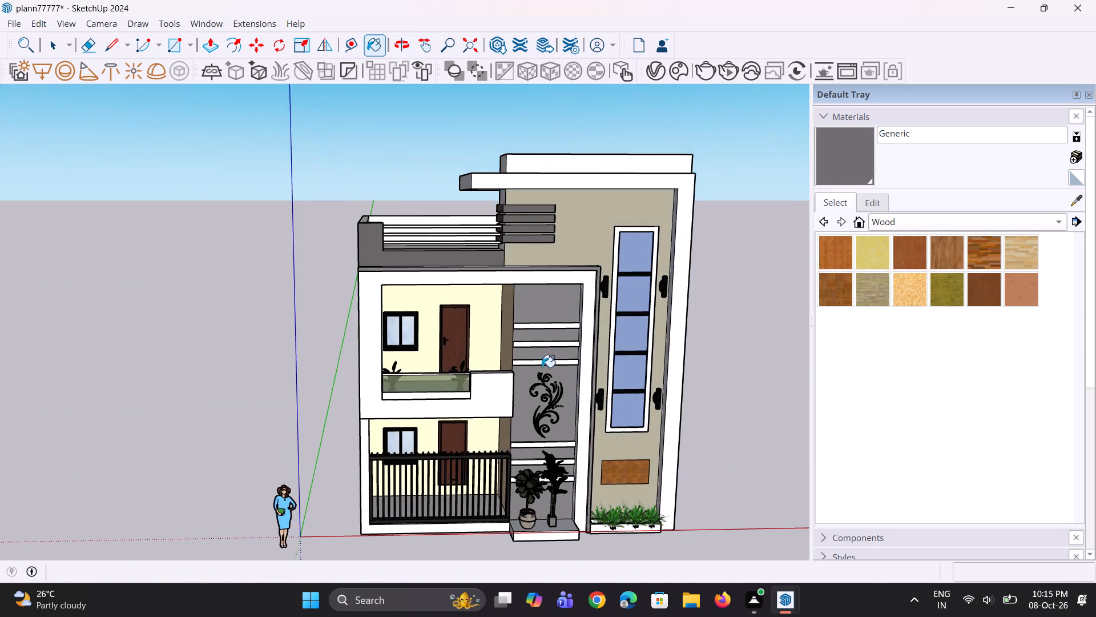
Delete the stray white rectangle lying on the ground in front of the house and save the model.
{"action": "scroll", "coordinate": [598, 360], "scroll_direction": "down", "scroll_amount": 4}
{"action": "middle_click_drag", "start_coordinate": [582, 372], "coordinate": [530, 338]}
{"action": "key", "text": "space"}
{"action": "key", "text": "space"}
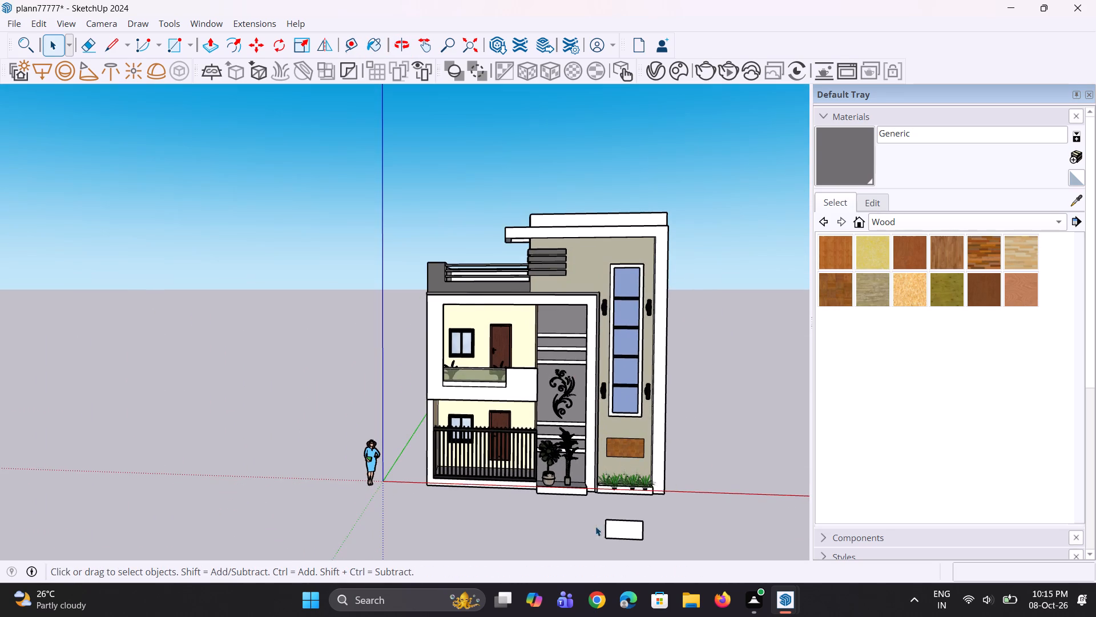
{"action": "left_click_drag", "start_coordinate": [583, 518], "coordinate": [695, 552]}
{"action": "key", "text": "Delete"}
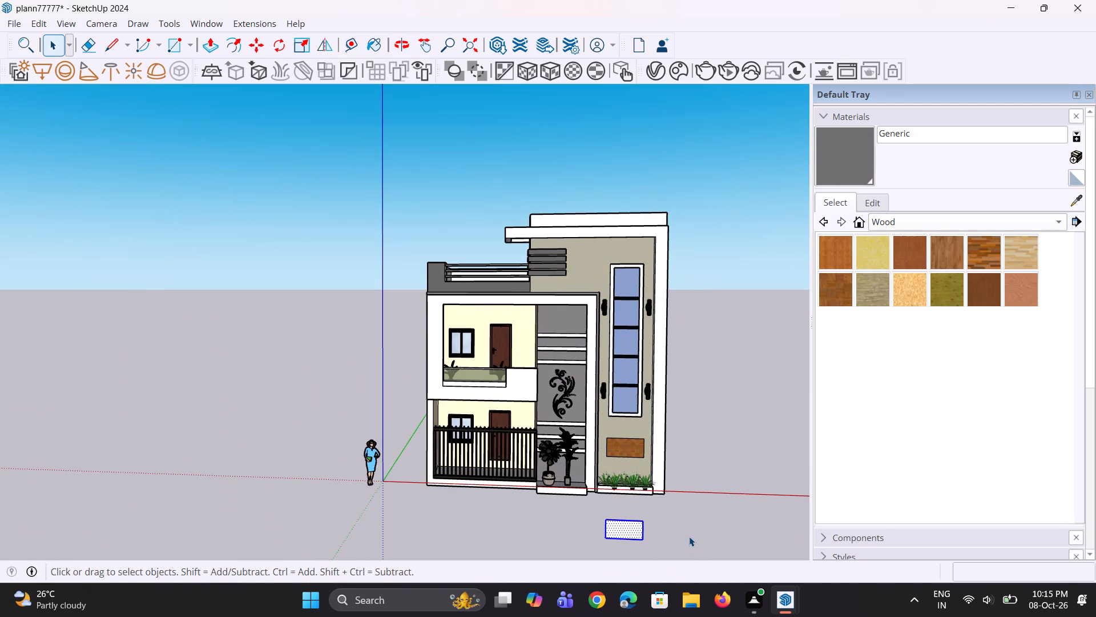
{"action": "key", "text": "ctrl+s"}
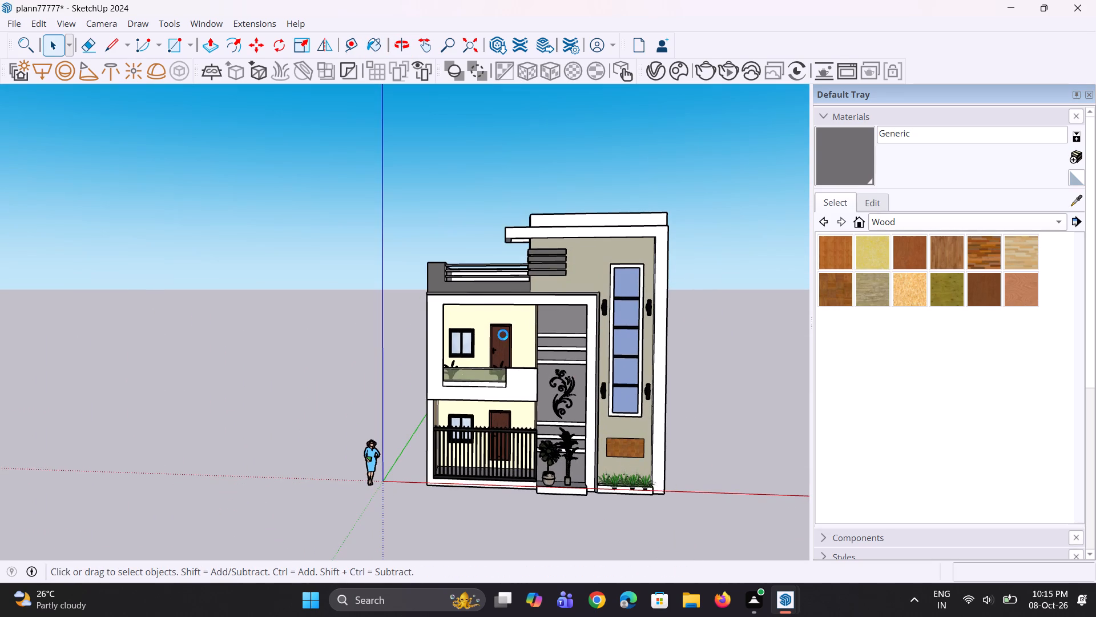
Examine the finished front elevation from low, angled and frontal viewpoints, ending on a view that frames the whole house.
{"action": "scroll", "coordinate": [503, 335], "scroll_direction": "down", "scroll_amount": 1}
{"action": "scroll", "coordinate": [453, 370], "scroll_direction": "up", "scroll_amount": 2}
{"action": "scroll", "coordinate": [670, 391], "scroll_direction": "up", "scroll_amount": 2}
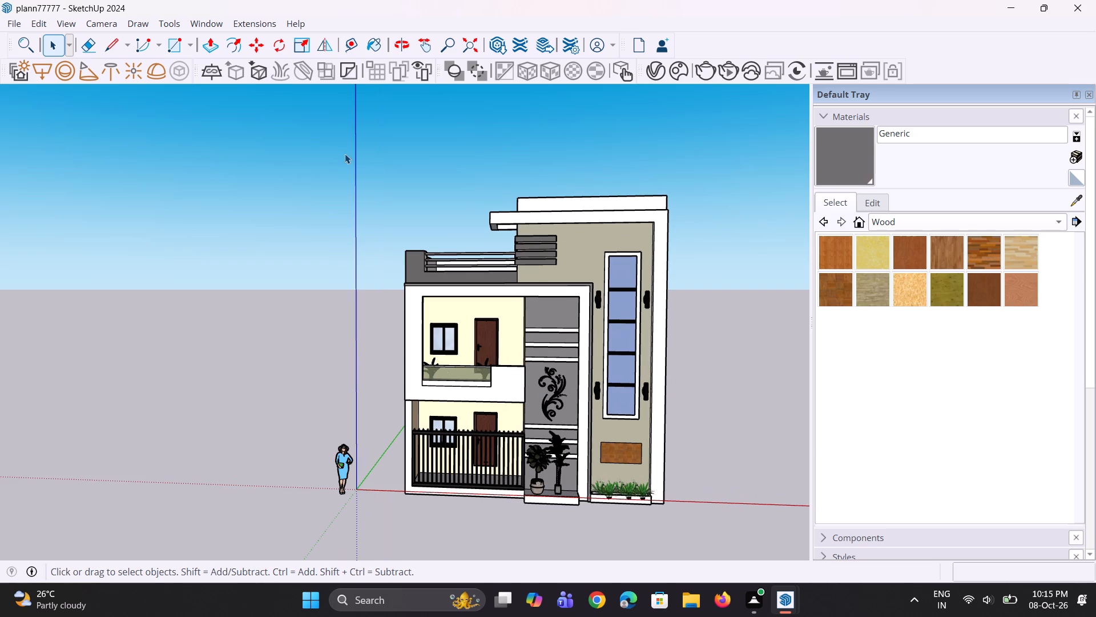
{"action": "middle_click_drag", "start_coordinate": [255, 266], "coordinate": [267, 233]}
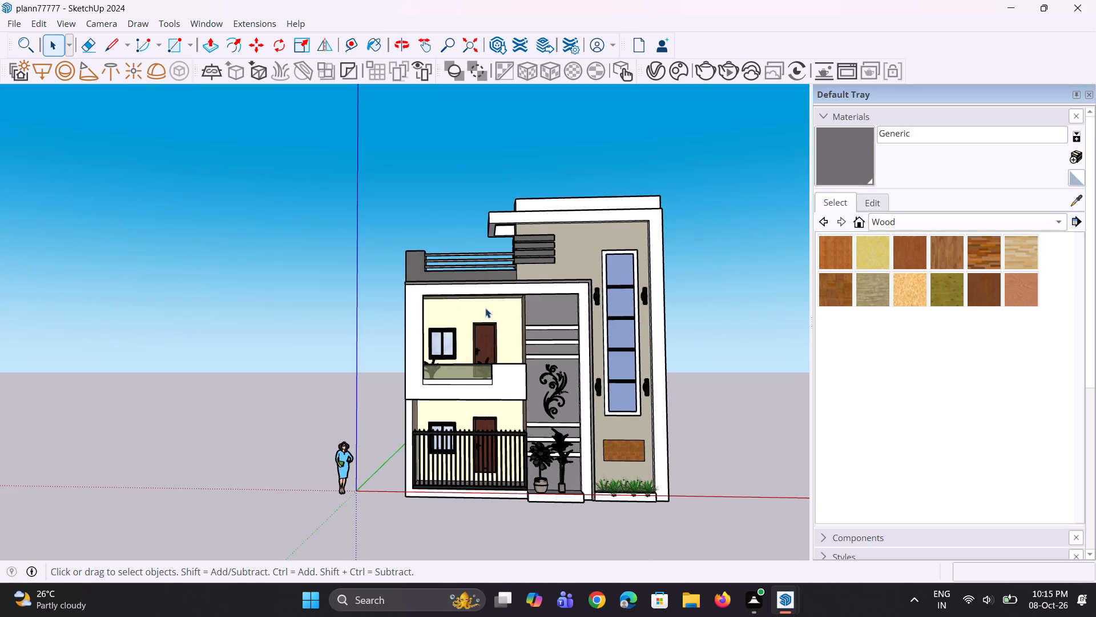
{"action": "scroll", "coordinate": [601, 263], "scroll_direction": "up", "scroll_amount": 3}
{"action": "middle_click_drag", "start_coordinate": [664, 319], "coordinate": [680, 293]}
{"action": "scroll", "coordinate": [319, 293], "scroll_direction": "down", "scroll_amount": 4}
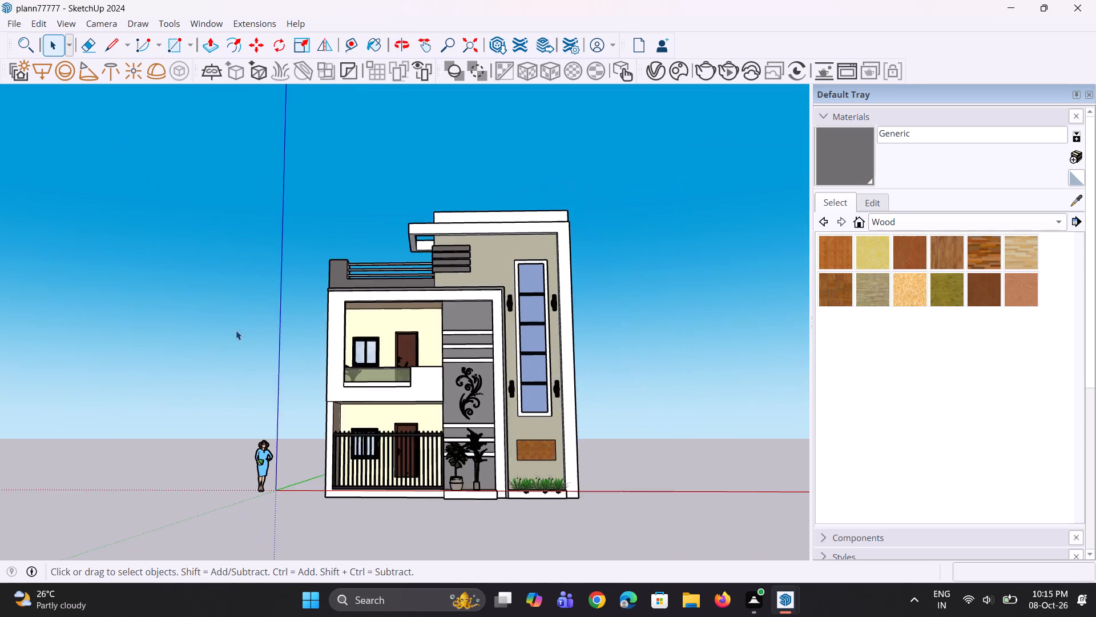
{"action": "middle_click_drag", "start_coordinate": [236, 331], "coordinate": [284, 391]}
{"action": "scroll", "coordinate": [507, 369], "scroll_direction": "up", "scroll_amount": 3}
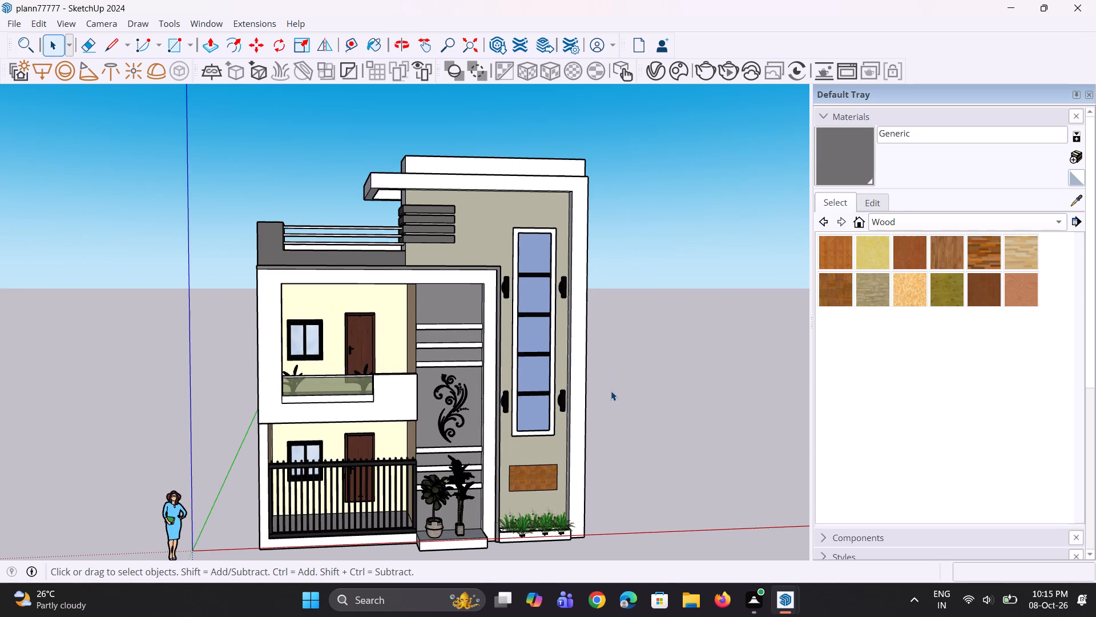
{"action": "scroll", "coordinate": [623, 395], "scroll_direction": "up", "scroll_amount": 1}
{"action": "middle_click_drag", "start_coordinate": [623, 397], "coordinate": [581, 396]}
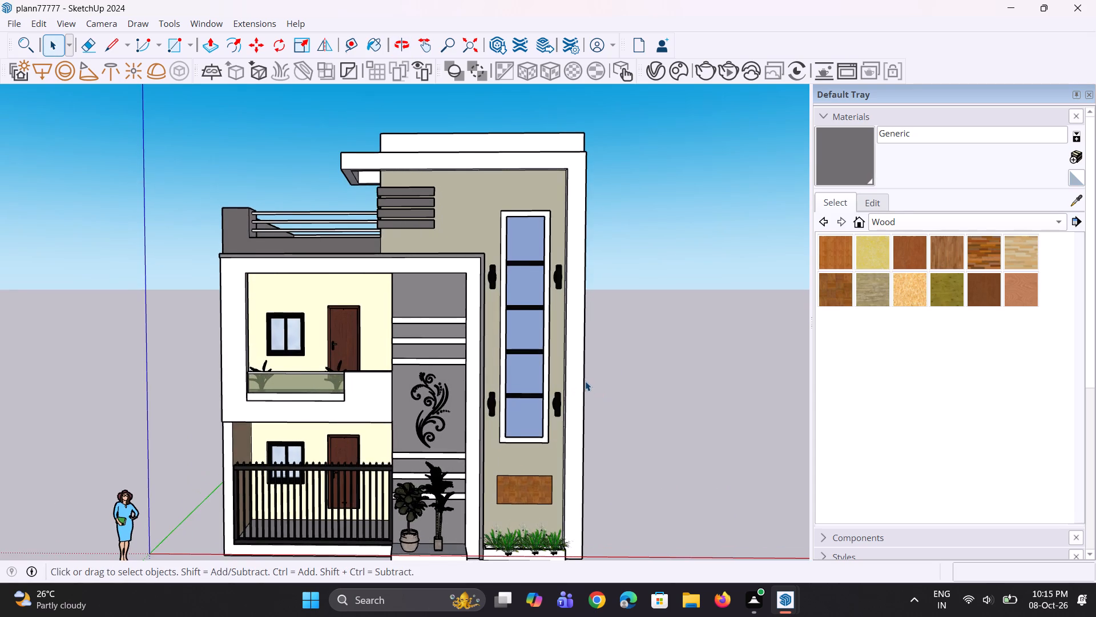
{"action": "scroll", "coordinate": [585, 381], "scroll_direction": "down", "scroll_amount": 1}
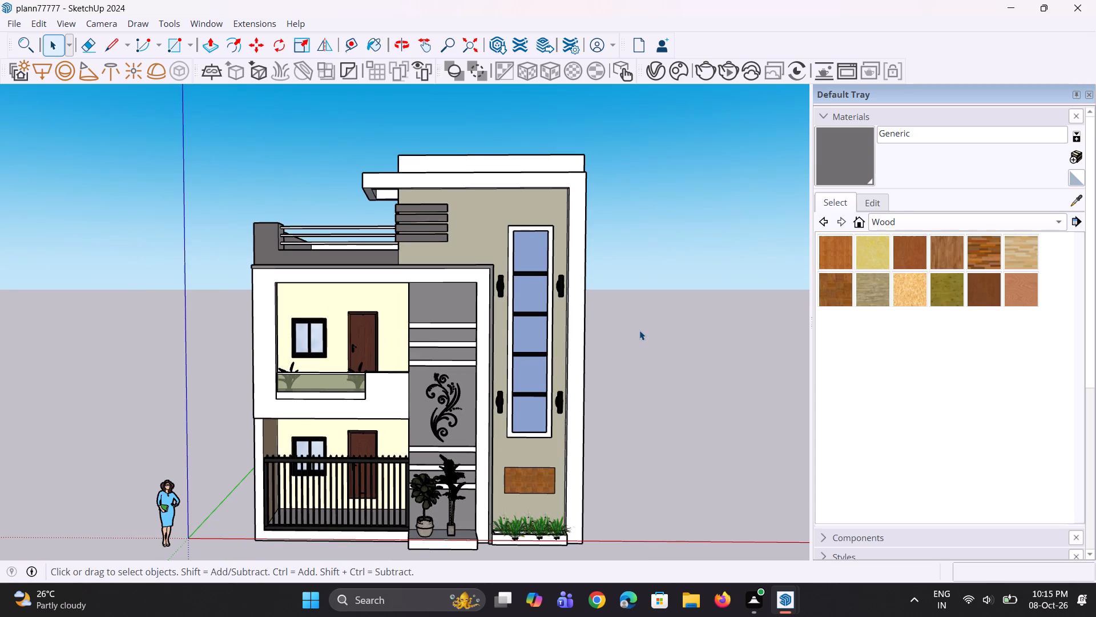
{"action": "double_click", "coordinate": [639, 331]}
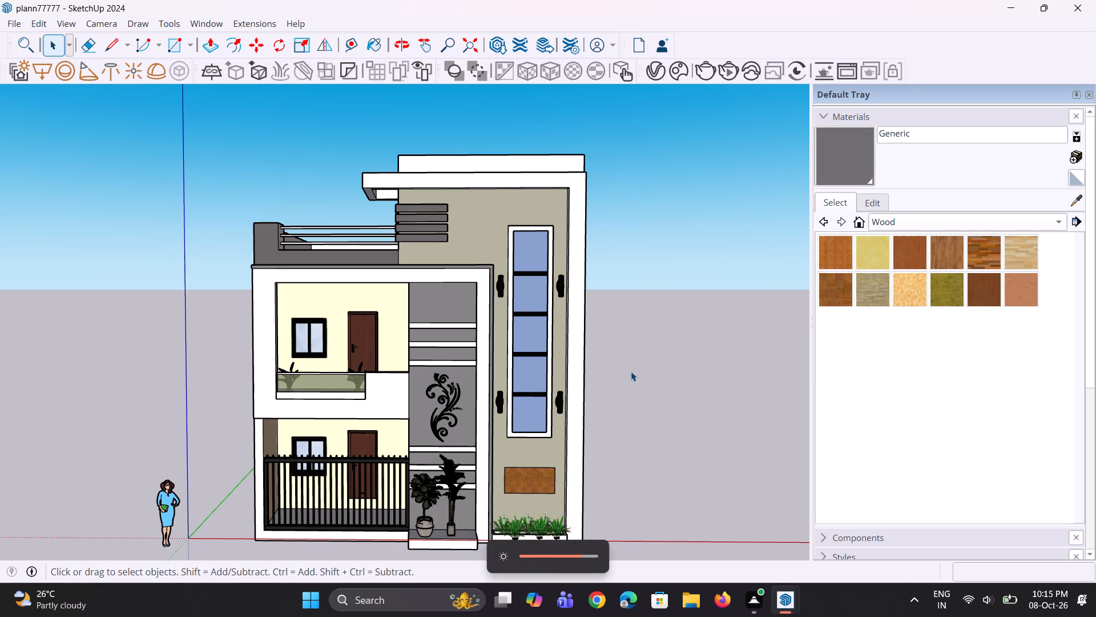
{"action": "double_click", "coordinate": [631, 371]}
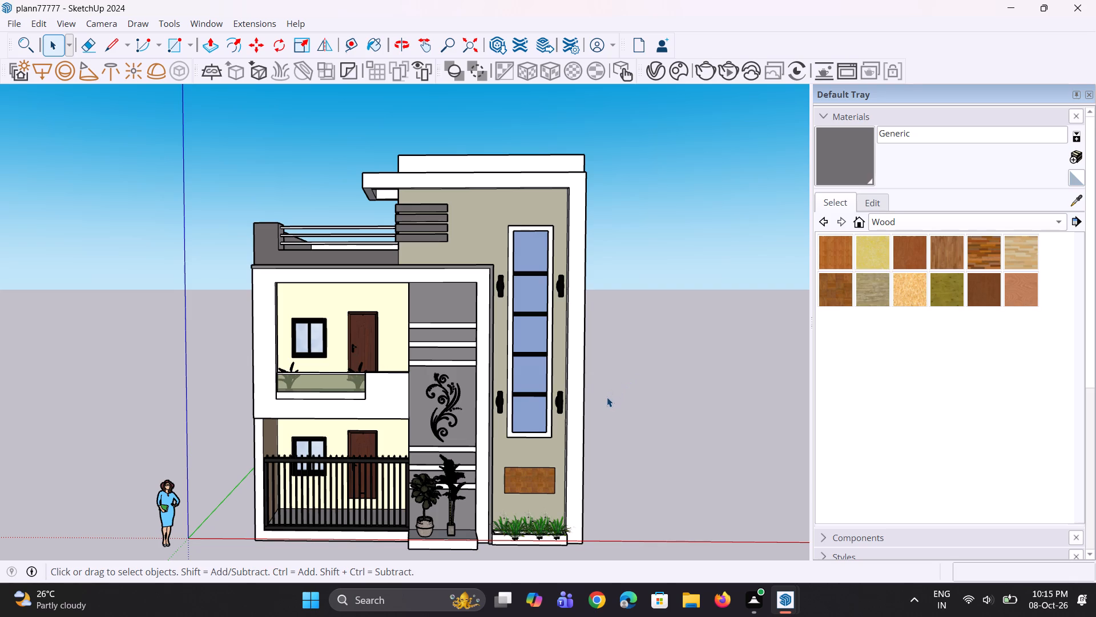
Save the model and export the current house view as a PNG 2D graphic named INININ in the Documents folder.
{"action": "key", "text": "ctrl+s"}
{"action": "double_click", "coordinate": [654, 383]}
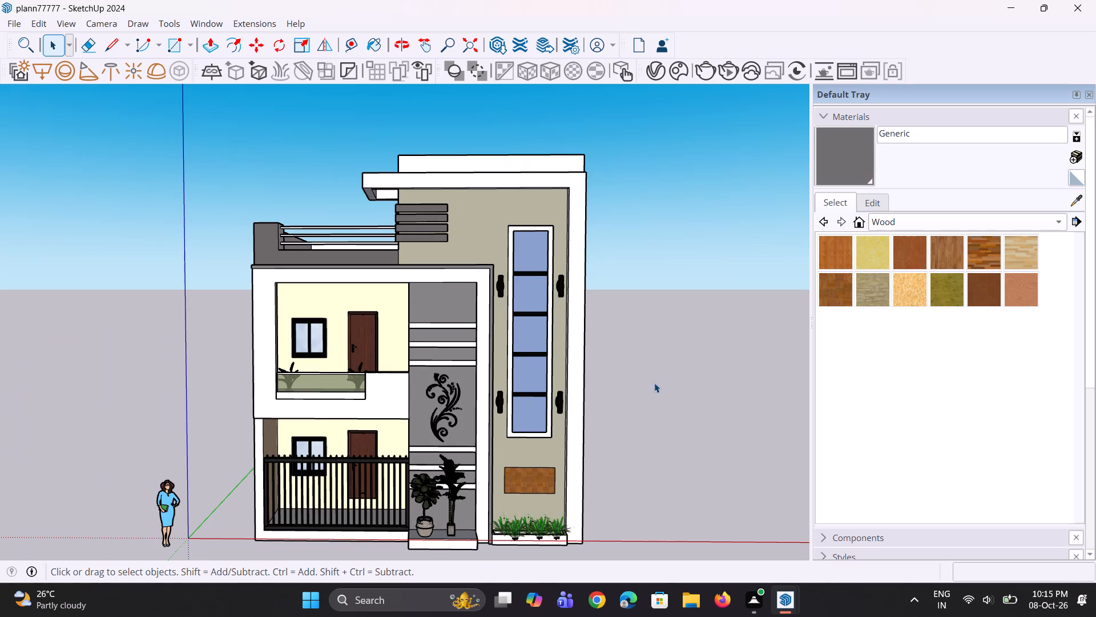
{"action": "left_click", "coordinate": [654, 383]}
{"action": "left_click", "coordinate": [15, 23]}
{"action": "left_click", "coordinate": [71, 241]}
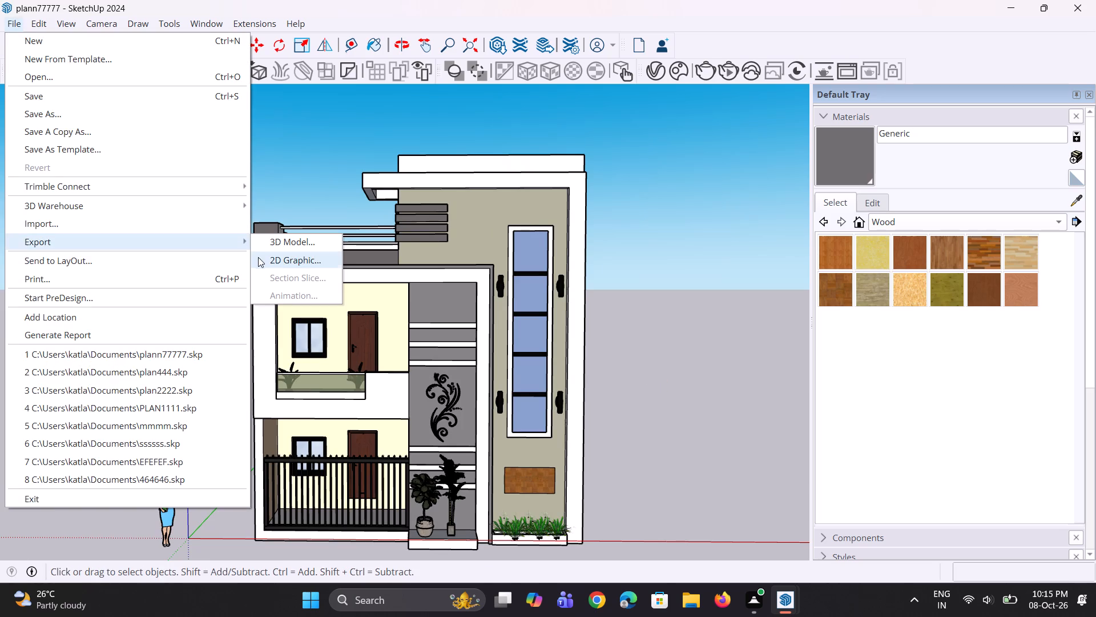
{"action": "left_click", "coordinate": [294, 262]}
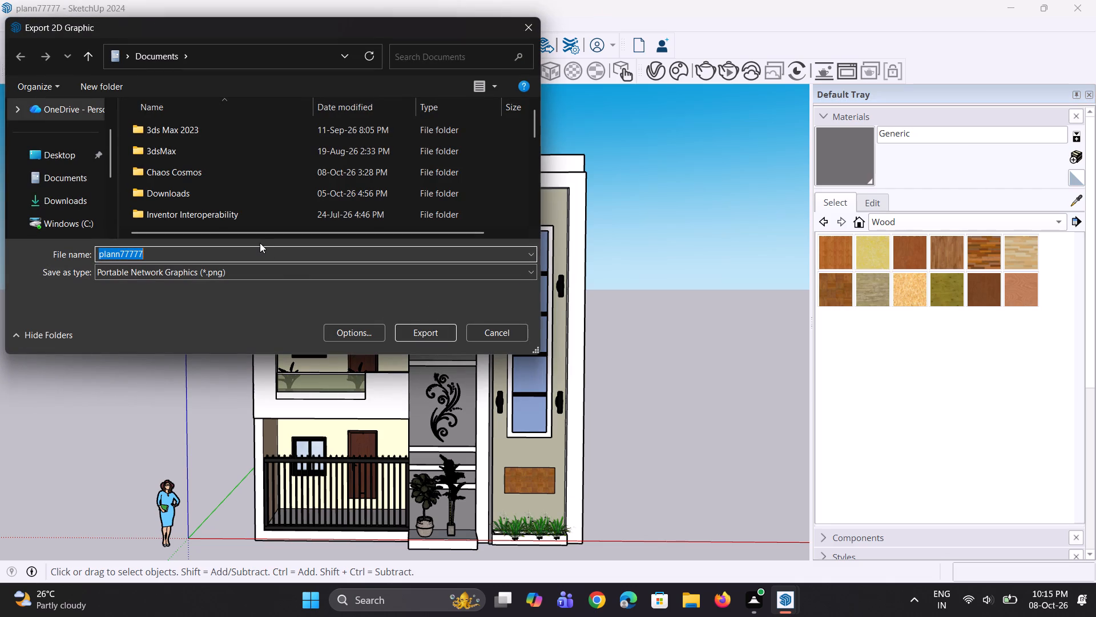
{"action": "type", "text": "INININ"}
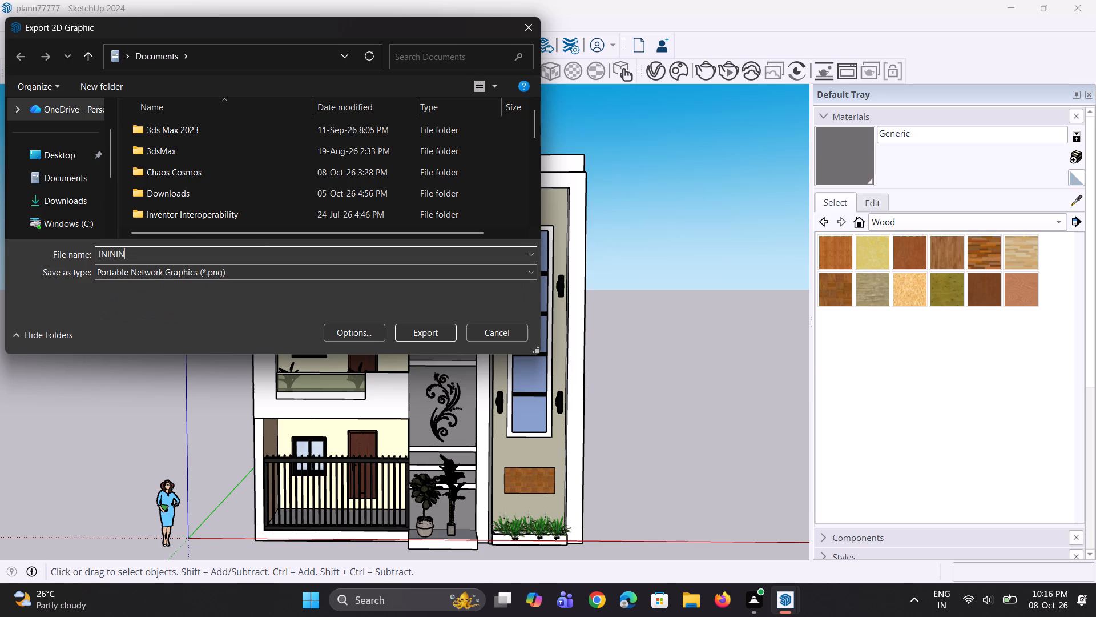
{"action": "left_click", "coordinate": [424, 332]}
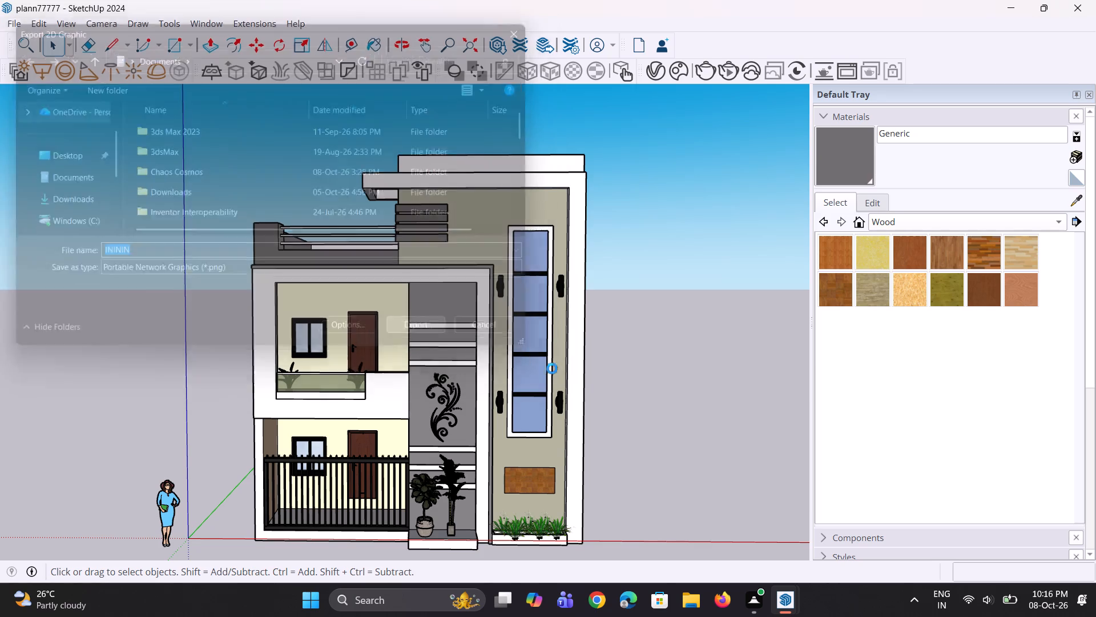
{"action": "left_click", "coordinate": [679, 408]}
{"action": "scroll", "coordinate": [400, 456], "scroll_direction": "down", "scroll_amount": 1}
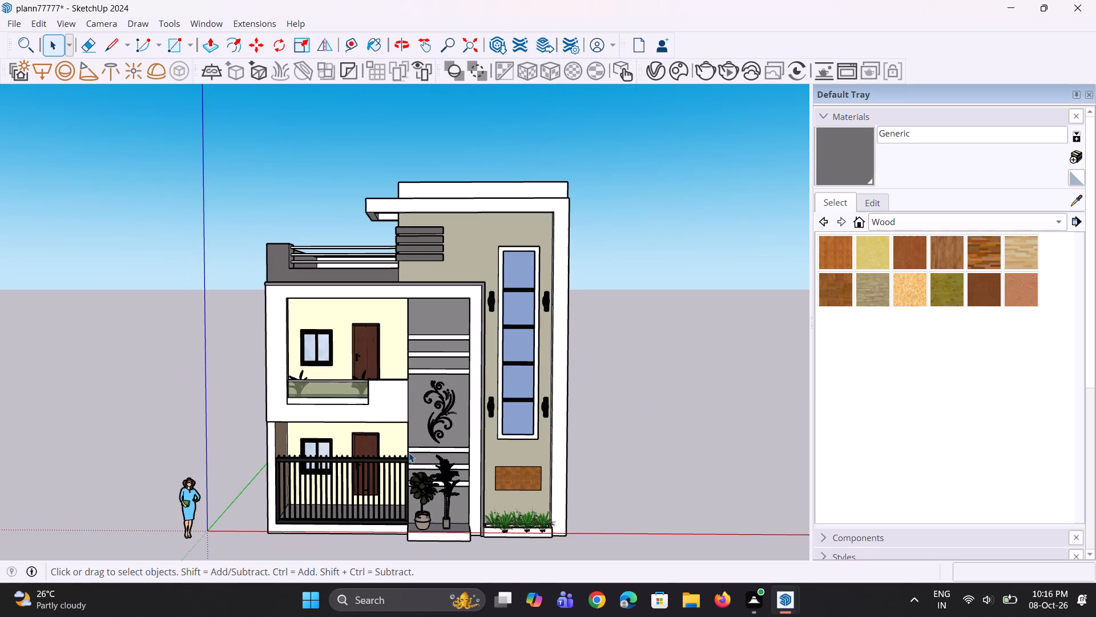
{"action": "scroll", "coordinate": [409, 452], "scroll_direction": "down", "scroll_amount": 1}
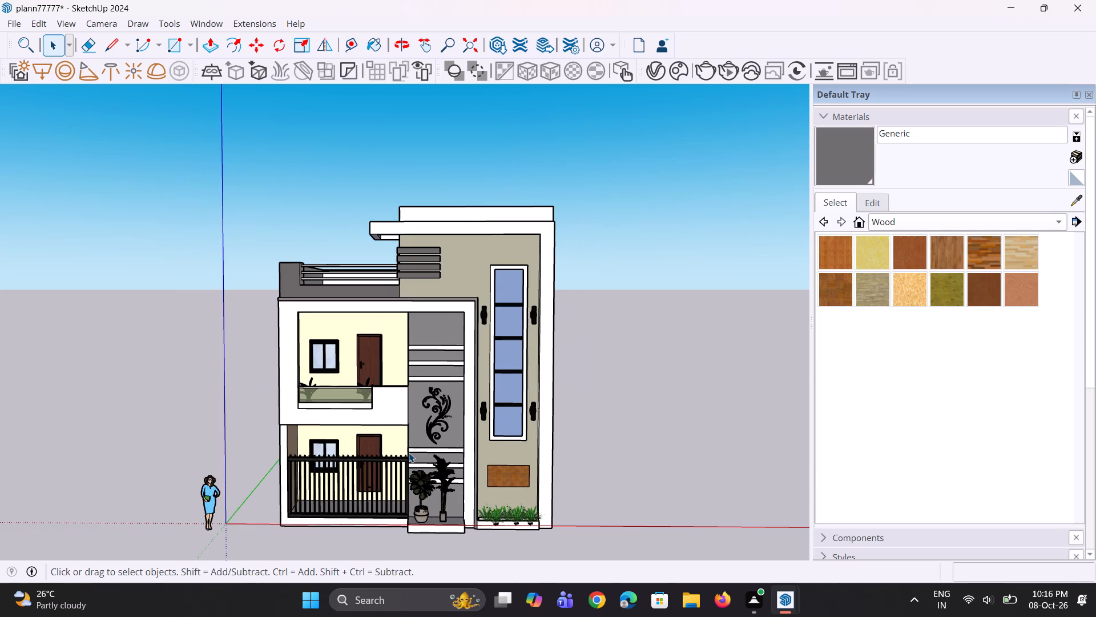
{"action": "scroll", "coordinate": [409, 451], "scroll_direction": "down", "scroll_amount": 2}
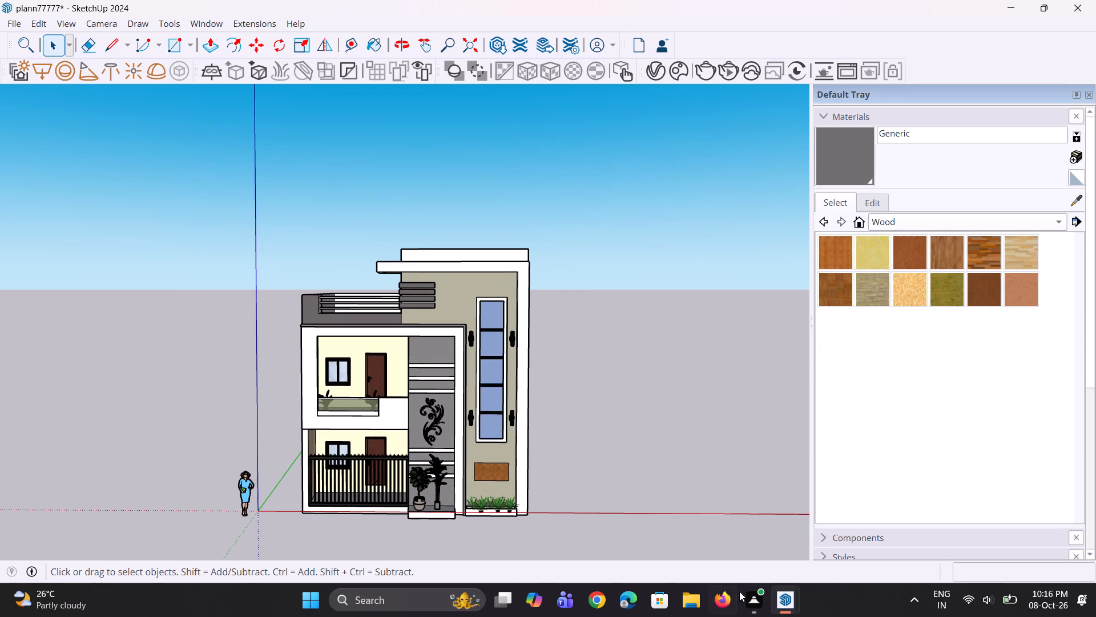
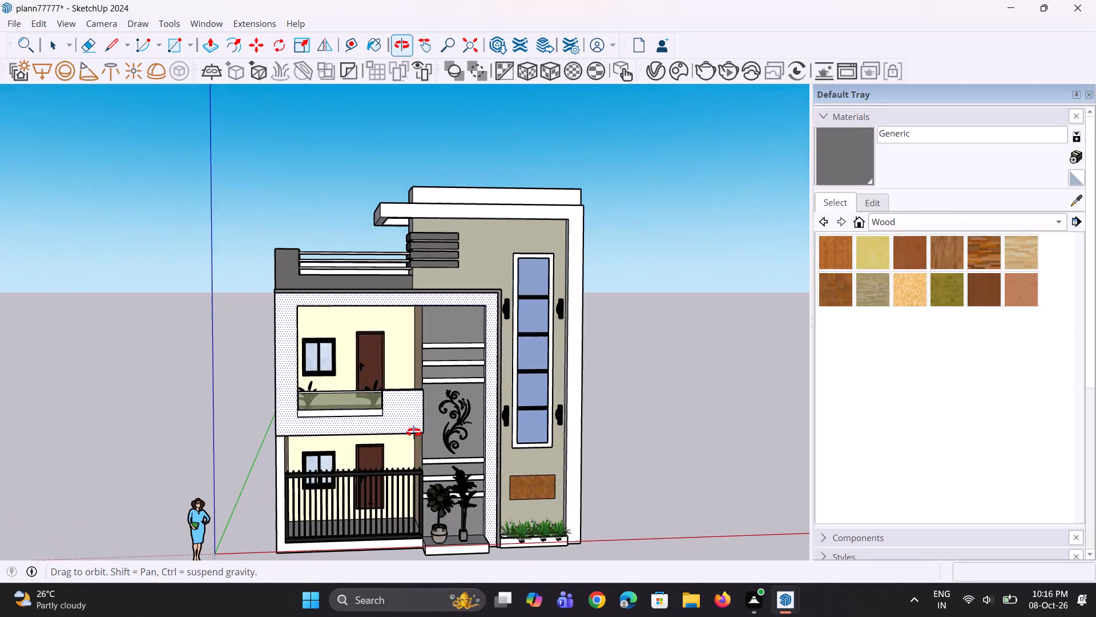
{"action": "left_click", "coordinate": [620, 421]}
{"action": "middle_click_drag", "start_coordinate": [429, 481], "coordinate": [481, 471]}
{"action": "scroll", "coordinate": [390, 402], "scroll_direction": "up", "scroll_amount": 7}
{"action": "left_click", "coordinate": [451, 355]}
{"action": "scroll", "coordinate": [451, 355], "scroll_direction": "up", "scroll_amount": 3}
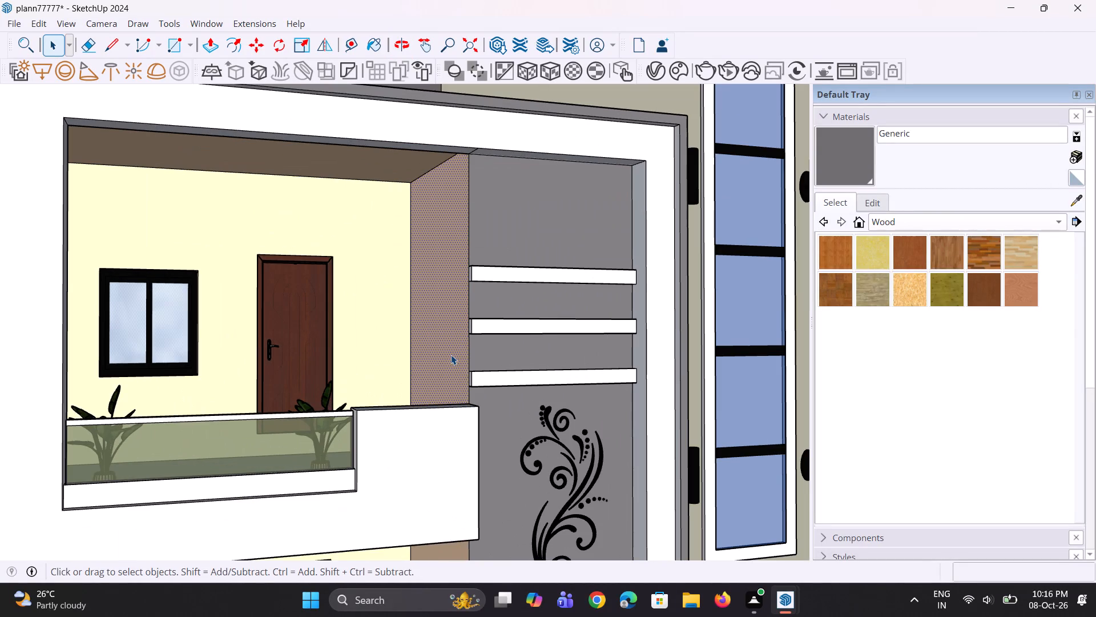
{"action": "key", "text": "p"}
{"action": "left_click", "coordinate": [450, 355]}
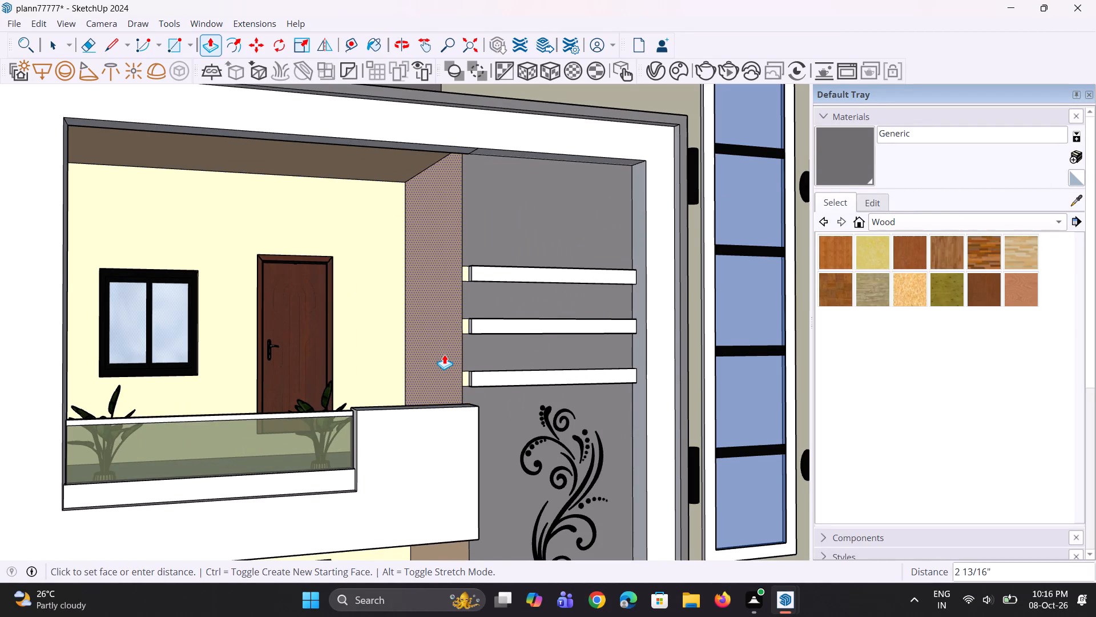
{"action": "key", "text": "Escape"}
Sample the dark grey Generic material from the model and paint the top face of the ledge above the balcony frame.
{"action": "scroll", "coordinate": [444, 354], "scroll_direction": "up", "scroll_amount": 4}
{"action": "middle_click_drag", "start_coordinate": [480, 327], "coordinate": [510, 338]}
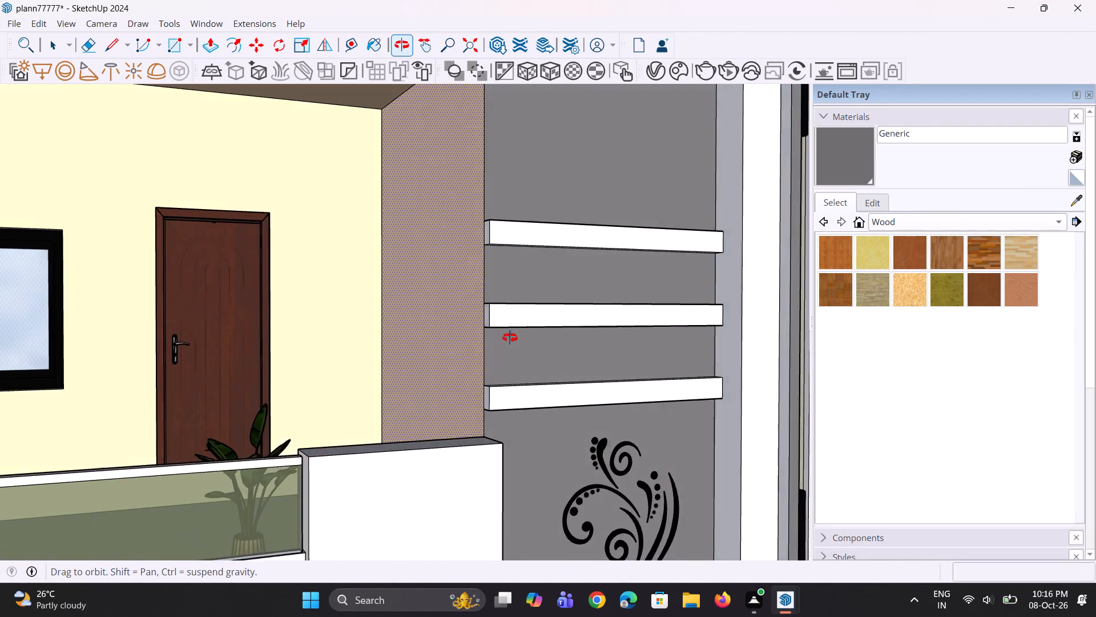
{"action": "middle_click_drag", "start_coordinate": [510, 338], "coordinate": [511, 338]}
{"action": "scroll", "coordinate": [503, 273], "scroll_direction": "up", "scroll_amount": 3}
{"action": "middle_click_drag", "start_coordinate": [507, 265], "coordinate": [531, 301]}
{"action": "scroll", "coordinate": [531, 301], "scroll_direction": "down", "scroll_amount": 14}
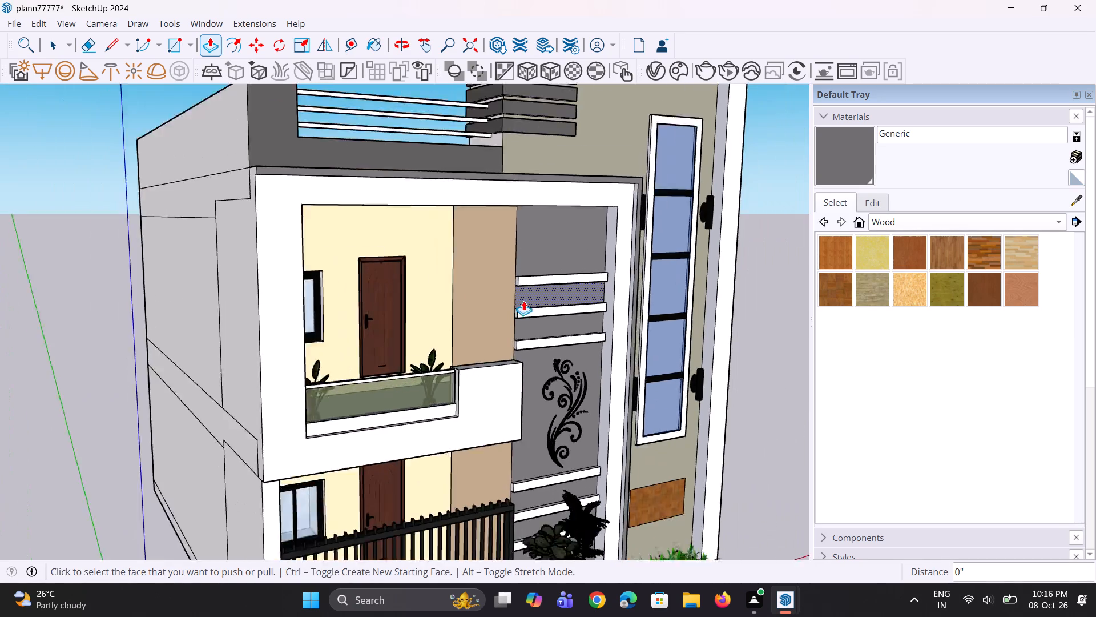
{"action": "scroll", "coordinate": [523, 301], "scroll_direction": "down", "scroll_amount": 1}
{"action": "middle_click_drag", "start_coordinate": [473, 314], "coordinate": [564, 370]}
{"action": "scroll", "coordinate": [389, 308], "scroll_direction": "up", "scroll_amount": 2}
{"action": "scroll", "coordinate": [405, 234], "scroll_direction": "up", "scroll_amount": 1}
{"action": "middle_click_drag", "start_coordinate": [401, 254], "coordinate": [380, 315]}
{"action": "scroll", "coordinate": [377, 295], "scroll_direction": "up", "scroll_amount": 2}
{"action": "scroll", "coordinate": [376, 294], "scroll_direction": "down", "scroll_amount": 3}
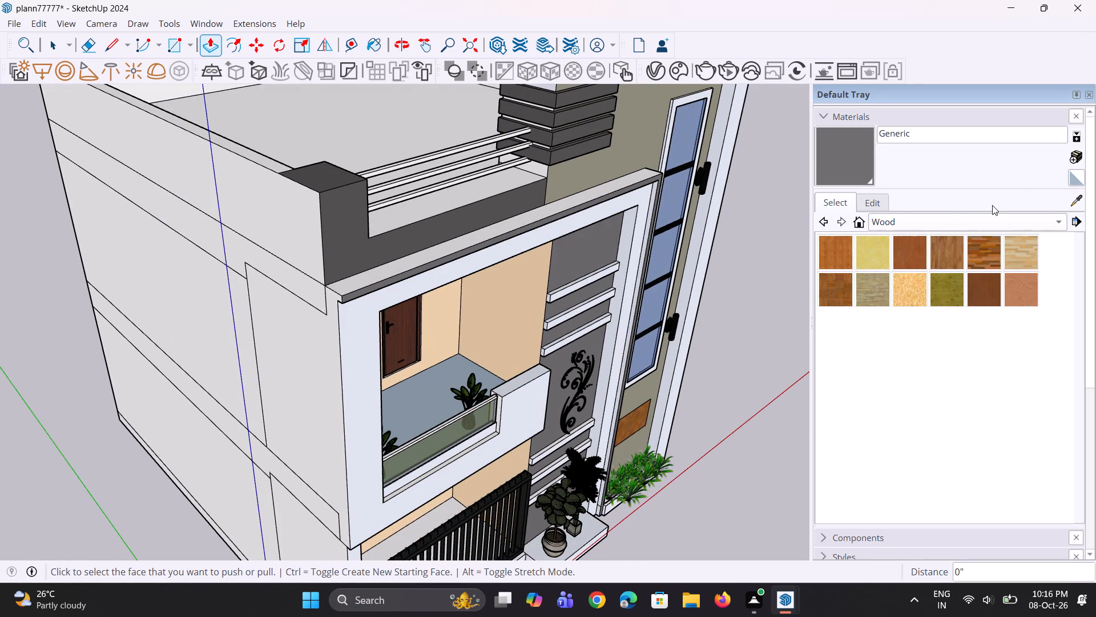
{"action": "left_click", "coordinate": [1077, 198]}
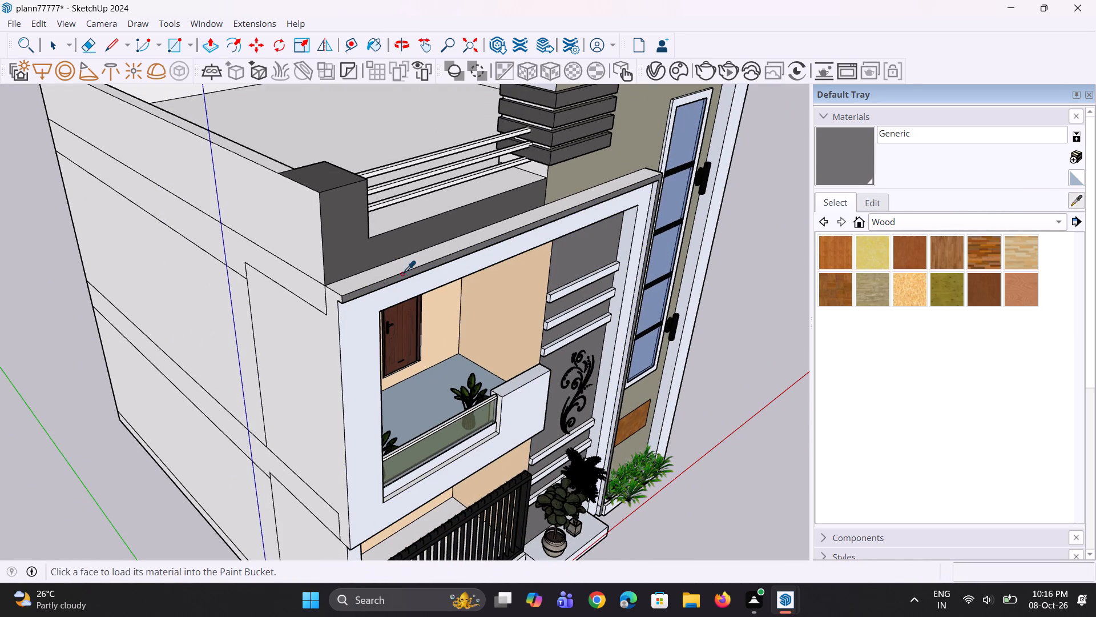
{"action": "left_click", "coordinate": [404, 277]}
{"action": "scroll", "coordinate": [404, 277], "scroll_direction": "up", "scroll_amount": 2}
{"action": "left_click", "coordinate": [404, 263]}
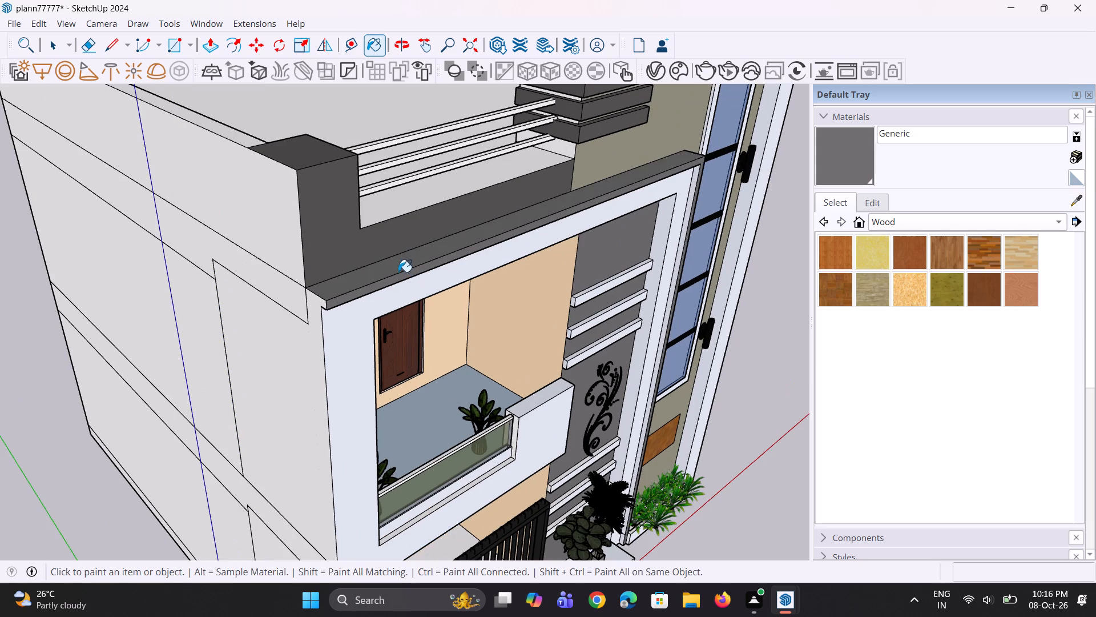
Draw a line about 9 7/8" long separating the ledge's end from the side wall, and paint that end face Generic grey.
{"action": "scroll", "coordinate": [360, 291], "scroll_direction": "down", "scroll_amount": 3}
{"action": "scroll", "coordinate": [335, 302], "scroll_direction": "up", "scroll_amount": 4}
{"action": "key", "text": "l"}
{"action": "scroll", "coordinate": [331, 304], "scroll_direction": "up", "scroll_amount": 3}
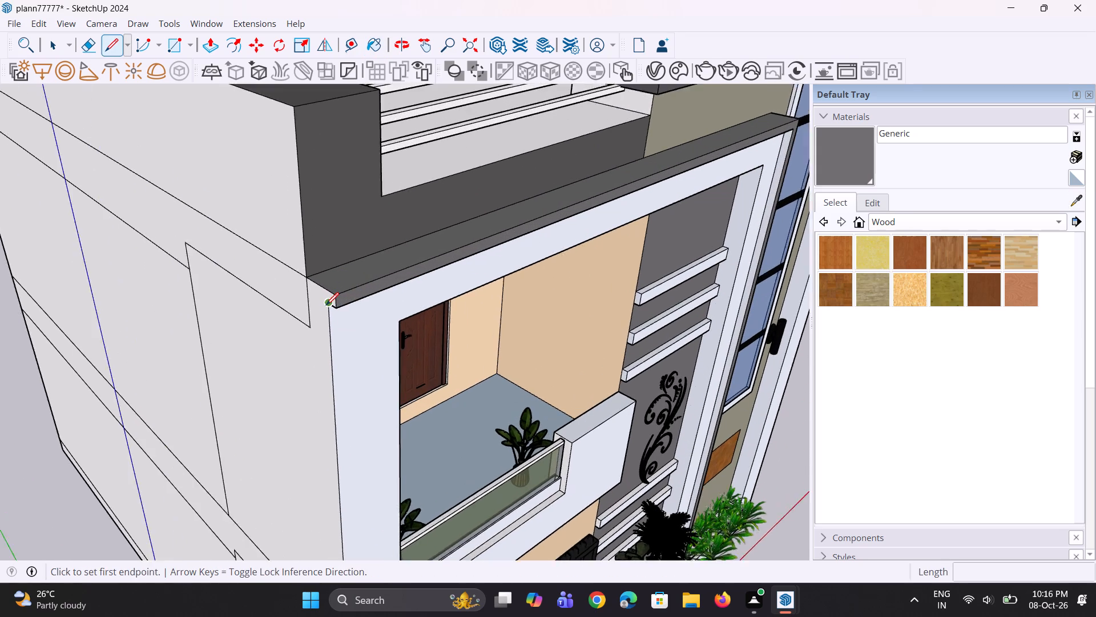
{"action": "scroll", "coordinate": [326, 305], "scroll_direction": "up", "scroll_amount": 1}
{"action": "left_click", "coordinate": [326, 305]}
{"action": "left_click", "coordinate": [300, 294]}
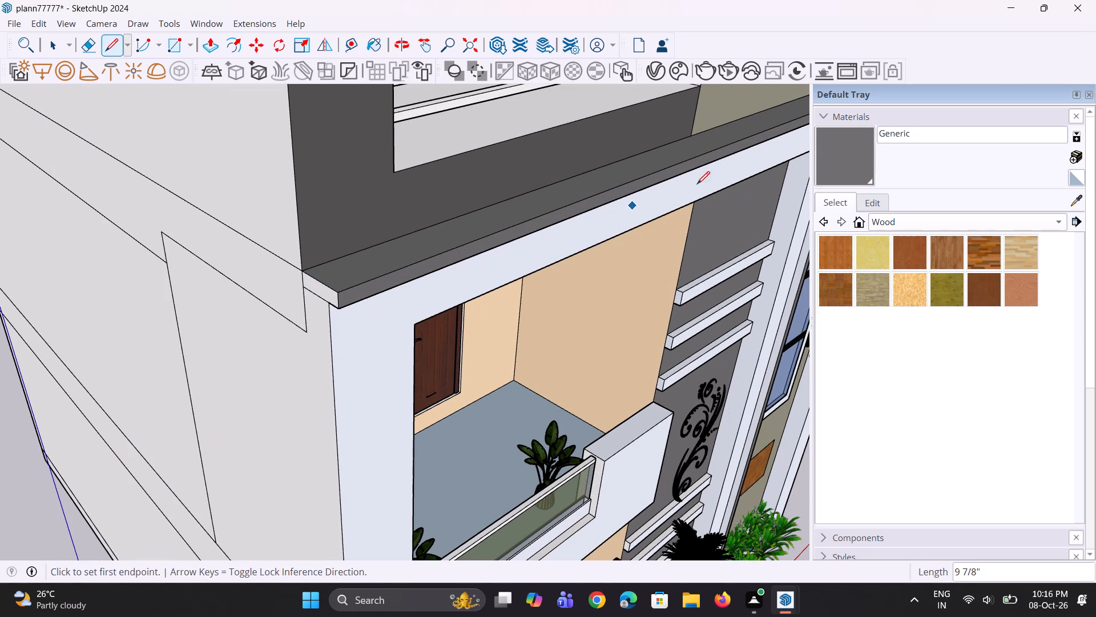
{"action": "left_click", "coordinate": [863, 167]}
{"action": "left_click", "coordinate": [329, 295]}
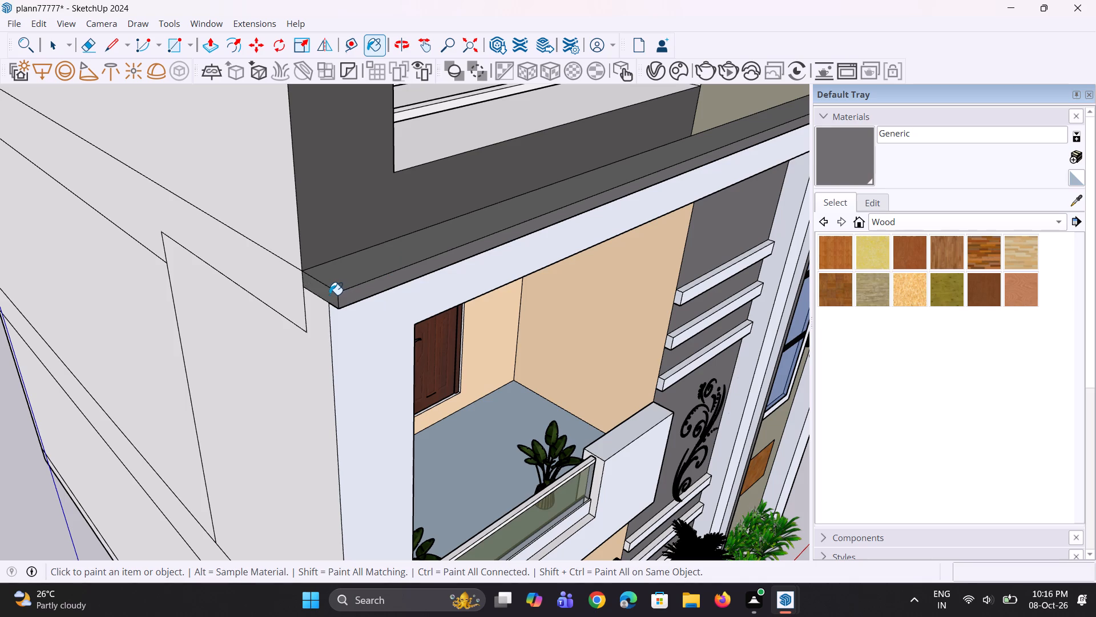
Paint the outer side face of the balcony frame, facing the tall window section, with the Generic grey material.
{"action": "scroll", "coordinate": [329, 295], "scroll_direction": "down", "scroll_amount": 8}
{"action": "scroll", "coordinate": [546, 279], "scroll_direction": "down", "scroll_amount": 1}
{"action": "middle_click_drag", "start_coordinate": [548, 279], "coordinate": [413, 259]}
{"action": "scroll", "coordinate": [724, 302], "scroll_direction": "down", "scroll_amount": 3}
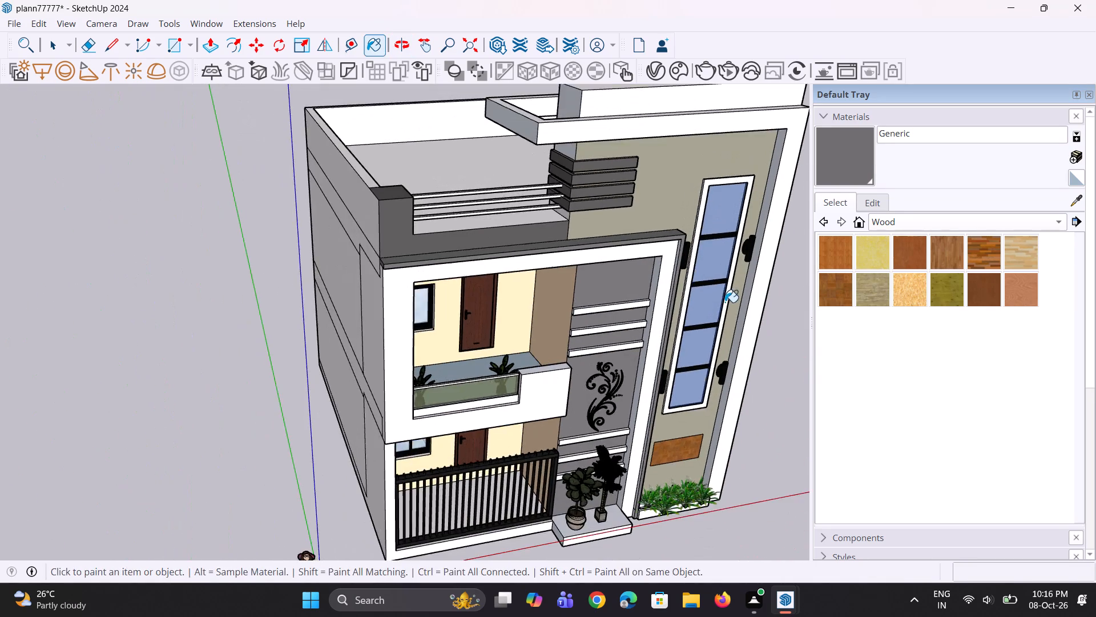
{"action": "middle_click_drag", "start_coordinate": [723, 307], "coordinate": [379, 294]}
{"action": "scroll", "coordinate": [548, 357], "scroll_direction": "up", "scroll_amount": 2}
{"action": "left_click", "coordinate": [533, 348]}
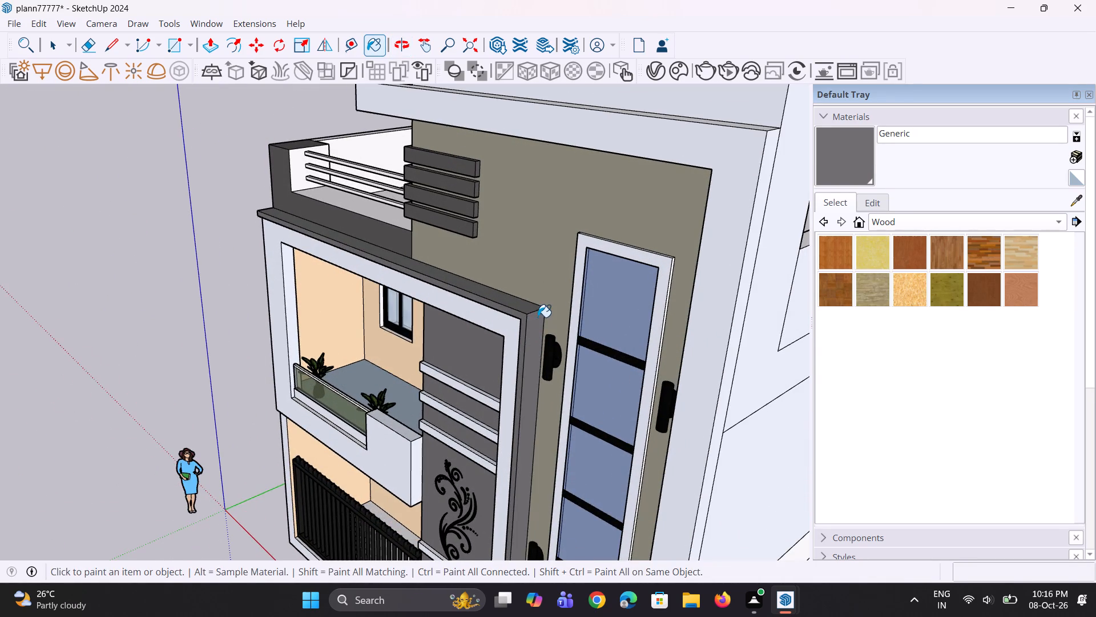
Examine the painted ledge, front elevation and long side wall of the house from several angles.
{"action": "scroll", "coordinate": [538, 317], "scroll_direction": "down", "scroll_amount": 9}
{"action": "middle_click_drag", "start_coordinate": [479, 425], "coordinate": [625, 321]}
{"action": "scroll", "coordinate": [607, 342], "scroll_direction": "down", "scroll_amount": 3}
{"action": "middle_click_drag", "start_coordinate": [608, 352], "coordinate": [653, 330]}
{"action": "scroll", "coordinate": [529, 279], "scroll_direction": "up", "scroll_amount": 3}
{"action": "middle_click_drag", "start_coordinate": [536, 276], "coordinate": [562, 324]}
{"action": "scroll", "coordinate": [502, 277], "scroll_direction": "up", "scroll_amount": 4}
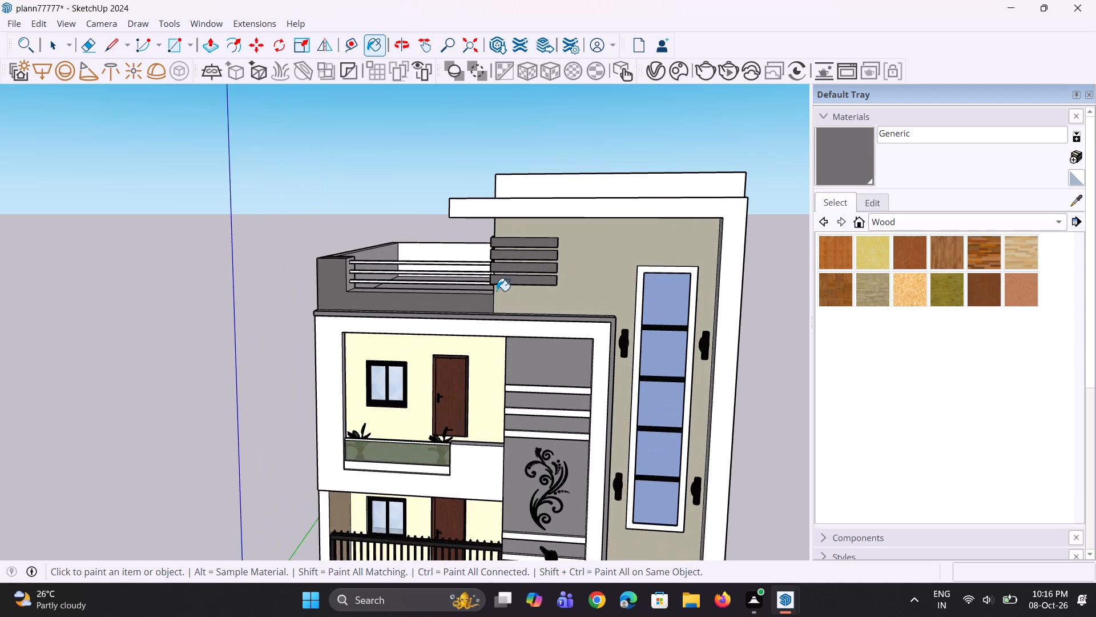
{"action": "middle_click_drag", "start_coordinate": [505, 305], "coordinate": [574, 331]}
{"action": "scroll", "coordinate": [509, 339], "scroll_direction": "down", "scroll_amount": 3}
{"action": "middle_click_drag", "start_coordinate": [508, 339], "coordinate": [517, 319]}
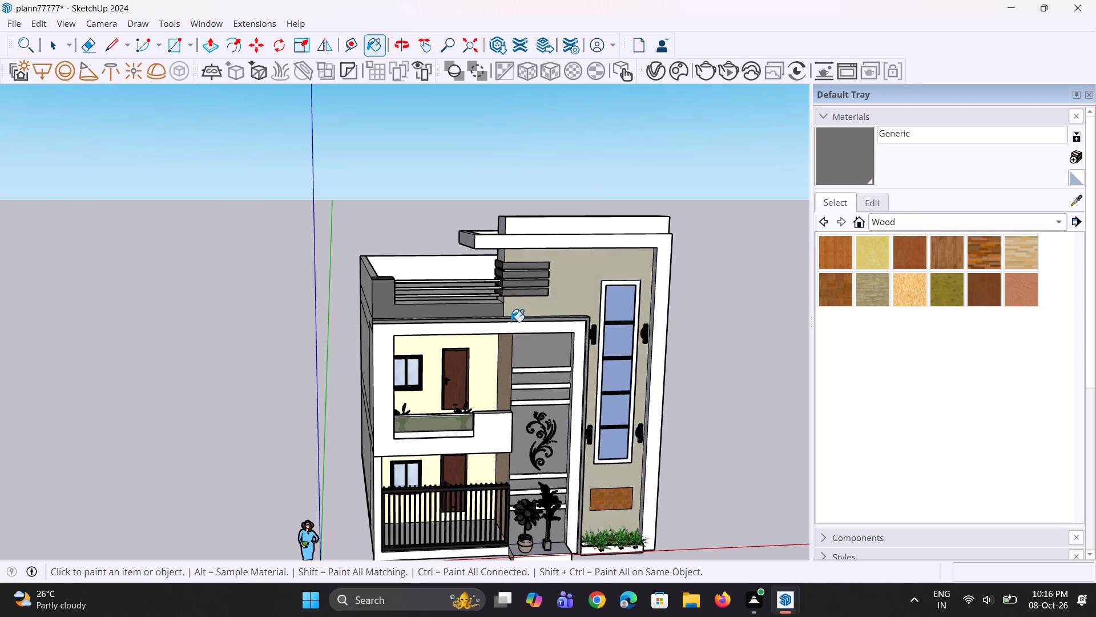
{"action": "scroll", "coordinate": [477, 347], "scroll_direction": "down", "scroll_amount": 3}
{"action": "middle_click_drag", "start_coordinate": [416, 370], "coordinate": [425, 355]}
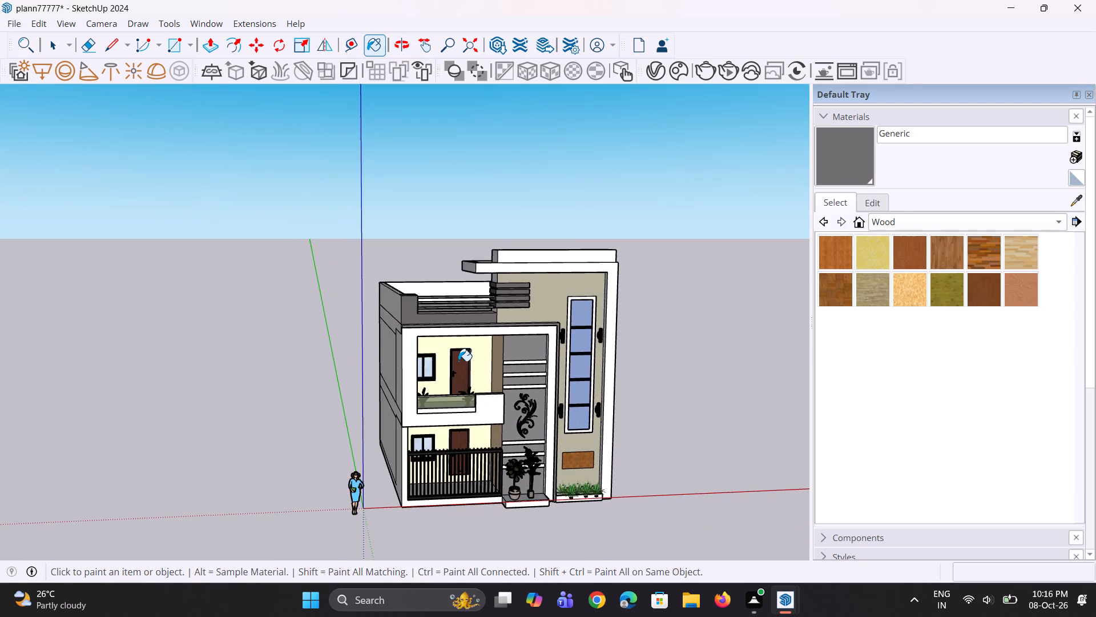
{"action": "scroll", "coordinate": [461, 360], "scroll_direction": "up", "scroll_amount": 2}
{"action": "scroll", "coordinate": [461, 360], "scroll_direction": "down", "scroll_amount": 1}
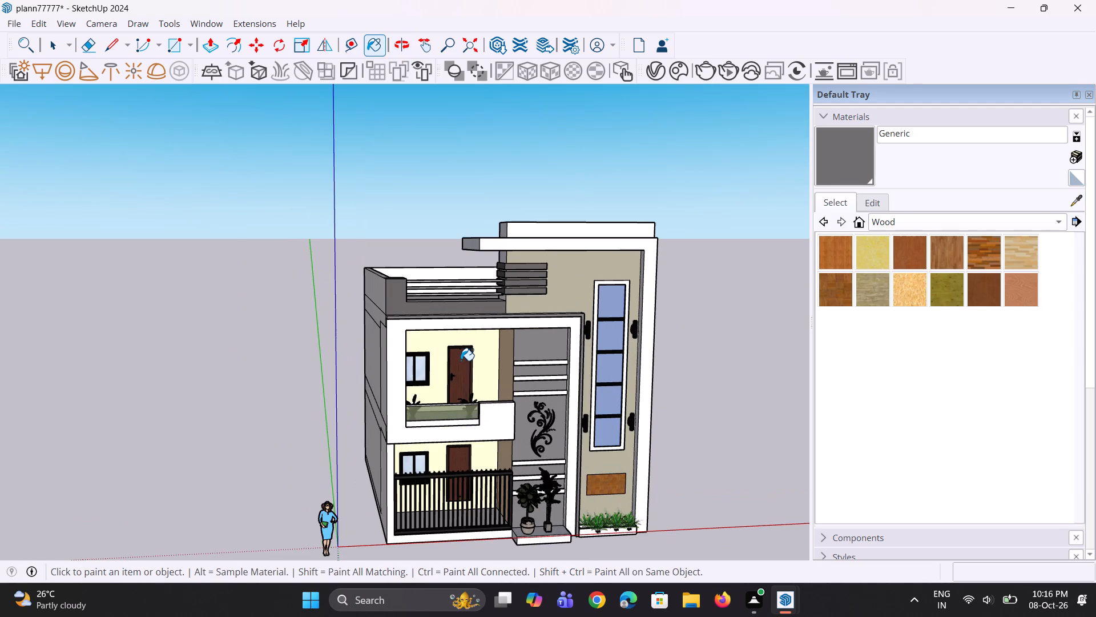
{"action": "scroll", "coordinate": [461, 360], "scroll_direction": "down", "scroll_amount": 1}
{"action": "middle_click_drag", "start_coordinate": [464, 359], "coordinate": [476, 338]}
{"action": "scroll", "coordinate": [476, 338], "scroll_direction": "up", "scroll_amount": 6}
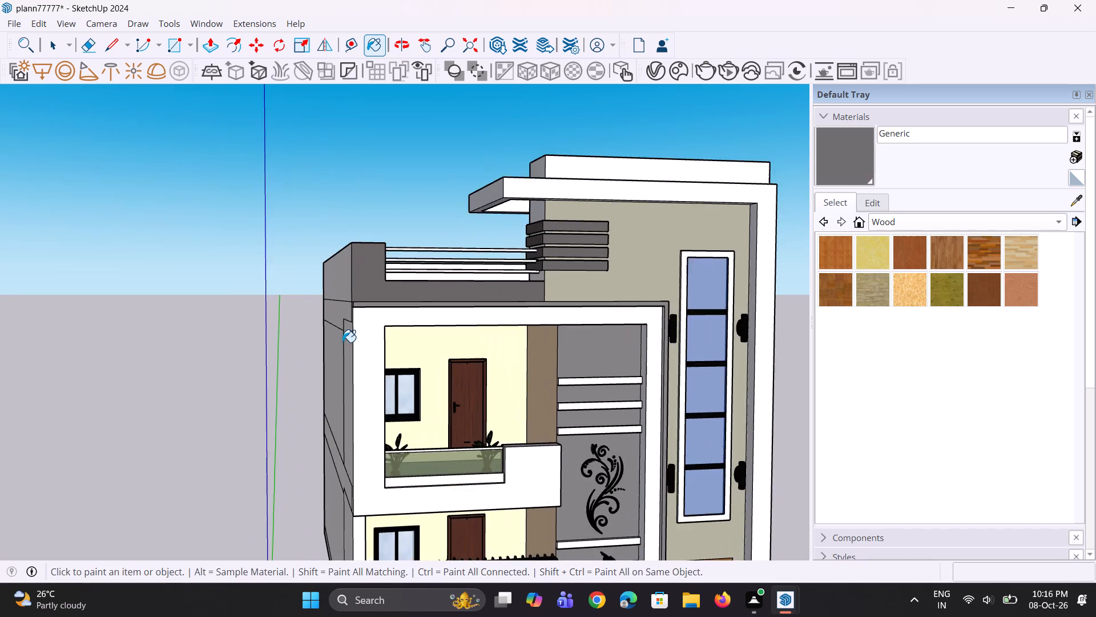
{"action": "middle_click_drag", "start_coordinate": [349, 362], "coordinate": [495, 391]}
{"action": "scroll", "coordinate": [421, 383], "scroll_direction": "up", "scroll_amount": 2}
{"action": "scroll", "coordinate": [370, 382], "scroll_direction": "up", "scroll_amount": 1}
{"action": "middle_click_drag", "start_coordinate": [369, 383], "coordinate": [467, 395]}
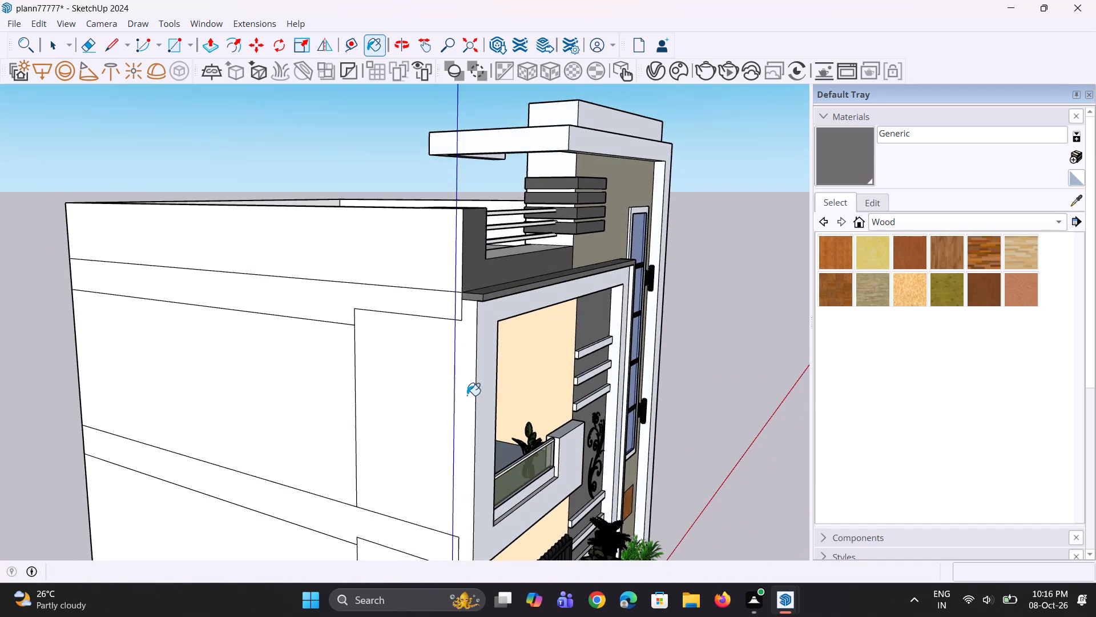
{"action": "scroll", "coordinate": [465, 395], "scroll_direction": "down", "scroll_amount": 7}
{"action": "middle_click_drag", "start_coordinate": [397, 409], "coordinate": [399, 374]}
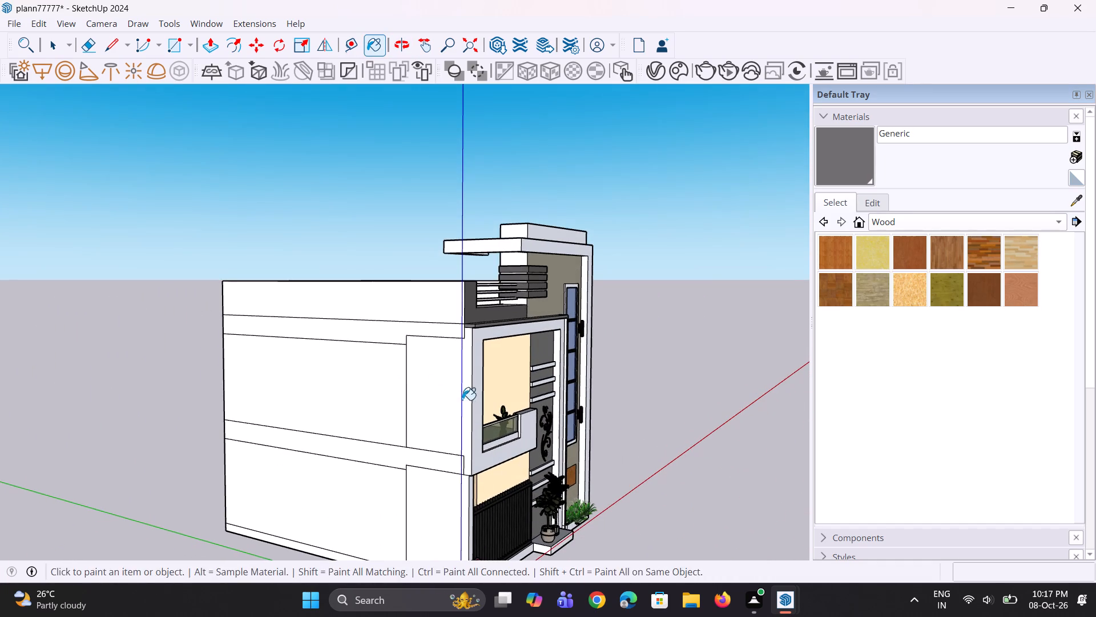
{"action": "middle_click_drag", "start_coordinate": [464, 400], "coordinate": [357, 396]}
{"action": "middle_click_drag", "start_coordinate": [519, 402], "coordinate": [433, 418]}
{"action": "middle_click_drag", "start_coordinate": [680, 374], "coordinate": [561, 400]}
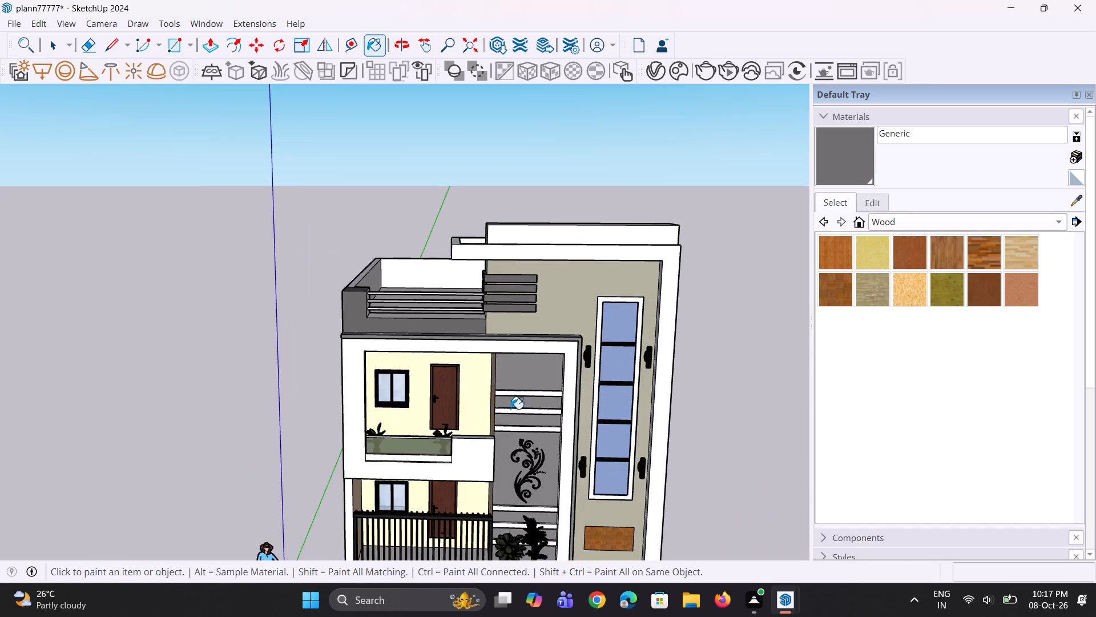
{"action": "middle_click_drag", "start_coordinate": [434, 417], "coordinate": [418, 416]}
{"action": "middle_click_drag", "start_coordinate": [441, 408], "coordinate": [624, 360]}
{"action": "key", "text": "space"}
{"action": "key", "text": "space"}
{"action": "left_click", "coordinate": [669, 395]}
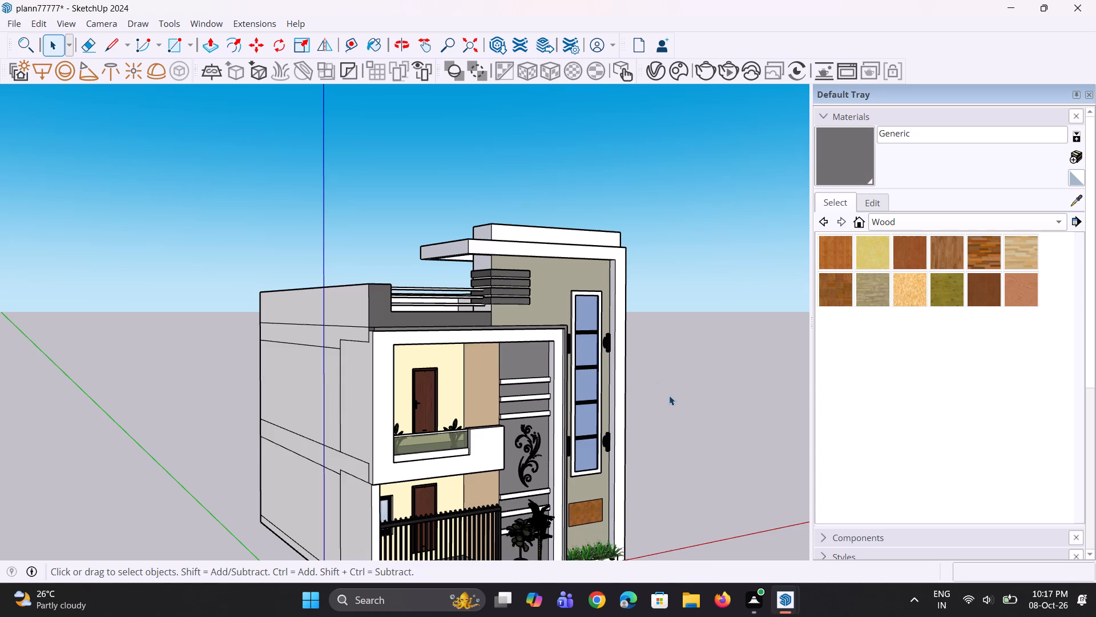
{"action": "scroll", "coordinate": [573, 413], "scroll_direction": "up", "scroll_amount": 7}
{"action": "middle_click_drag", "start_coordinate": [550, 434], "coordinate": [564, 418]}
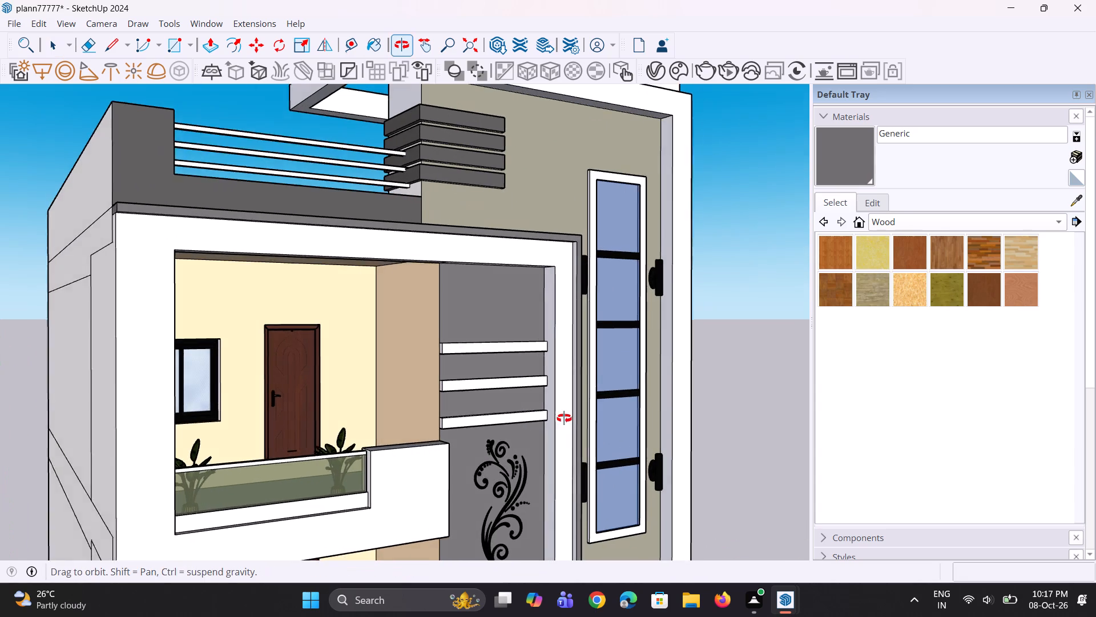
{"action": "middle_click_drag", "start_coordinate": [564, 418], "coordinate": [566, 414]}
{"action": "scroll", "coordinate": [568, 410], "scroll_direction": "down", "scroll_amount": 5}
{"action": "middle_click_drag", "start_coordinate": [569, 410], "coordinate": [515, 444]}
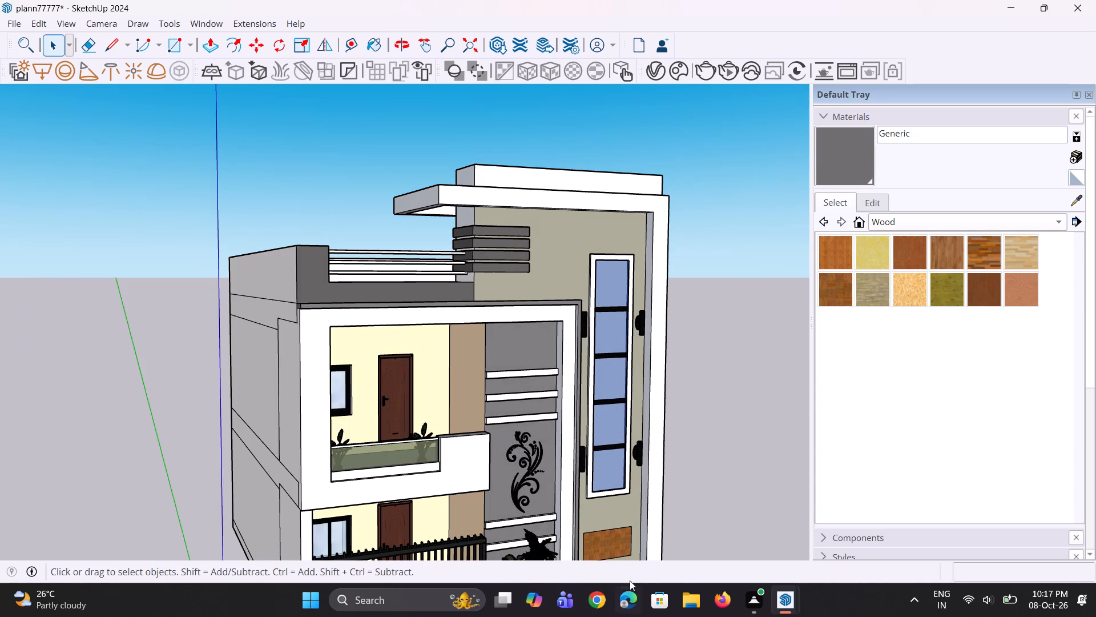
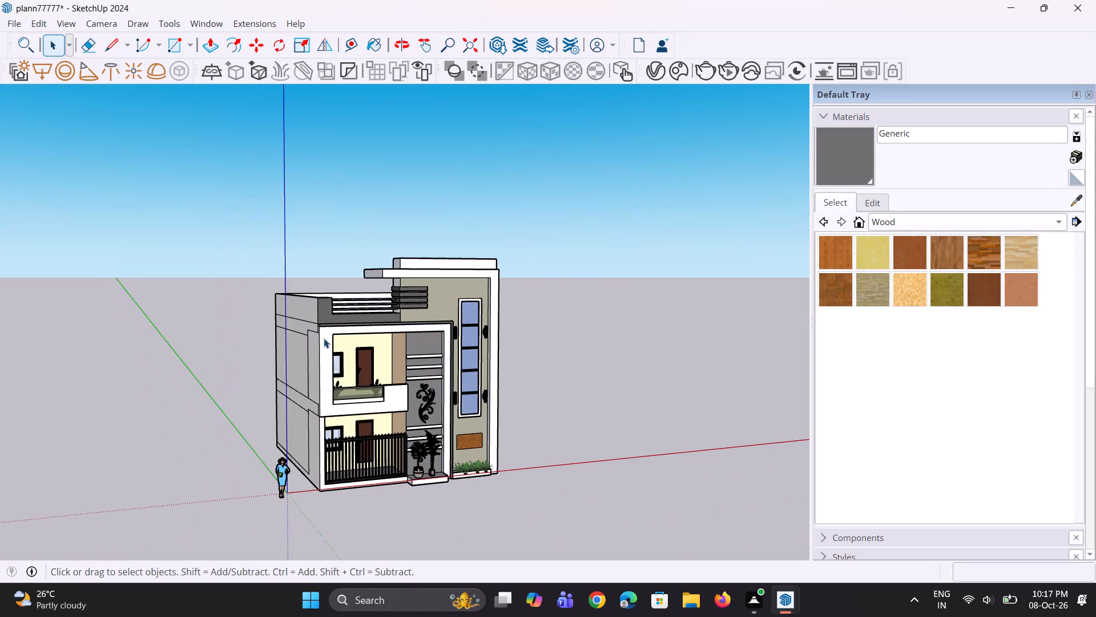
Examine the front elevation from several angles and distances, from the roof parapet down to the ground-floor wall behind the railing.
{"action": "middle_click_drag", "start_coordinate": [323, 344], "coordinate": [331, 367]}
{"action": "scroll", "coordinate": [568, 312], "scroll_direction": "up", "scroll_amount": 5}
{"action": "middle_click_drag", "start_coordinate": [568, 312], "coordinate": [493, 315]}
{"action": "scroll", "coordinate": [440, 317], "scroll_direction": "up", "scroll_amount": 4}
{"action": "middle_click_drag", "start_coordinate": [436, 315], "coordinate": [471, 297]}
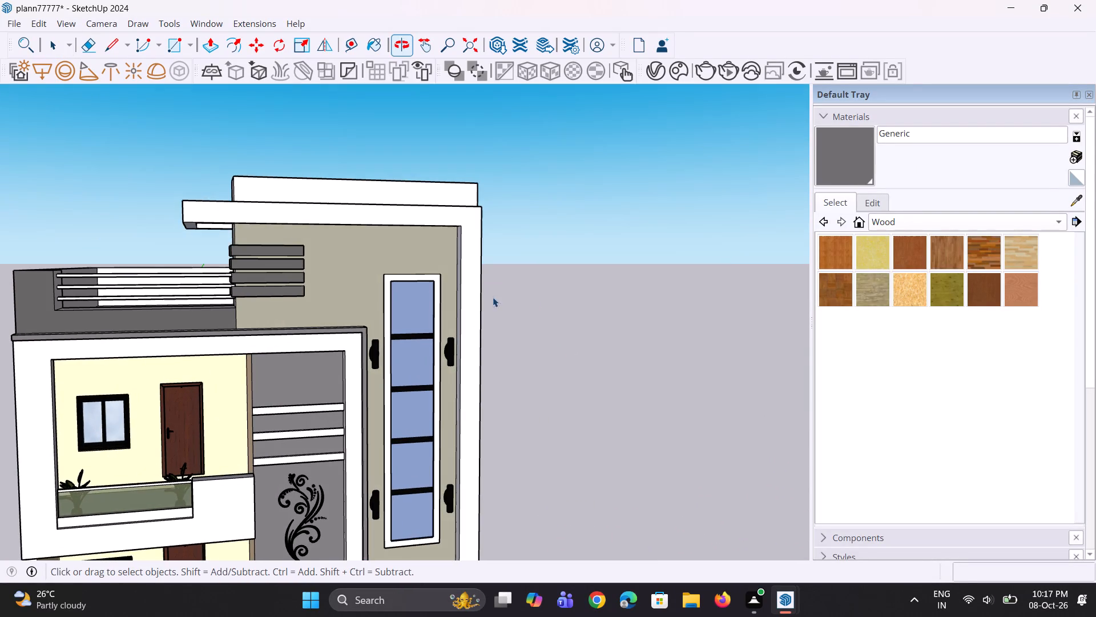
{"action": "left_click", "coordinate": [553, 302]}
{"action": "scroll", "coordinate": [554, 302], "scroll_direction": "down", "scroll_amount": 4}
{"action": "middle_click_drag", "start_coordinate": [554, 302], "coordinate": [519, 301]}
{"action": "scroll", "coordinate": [354, 366], "scroll_direction": "up", "scroll_amount": 2}
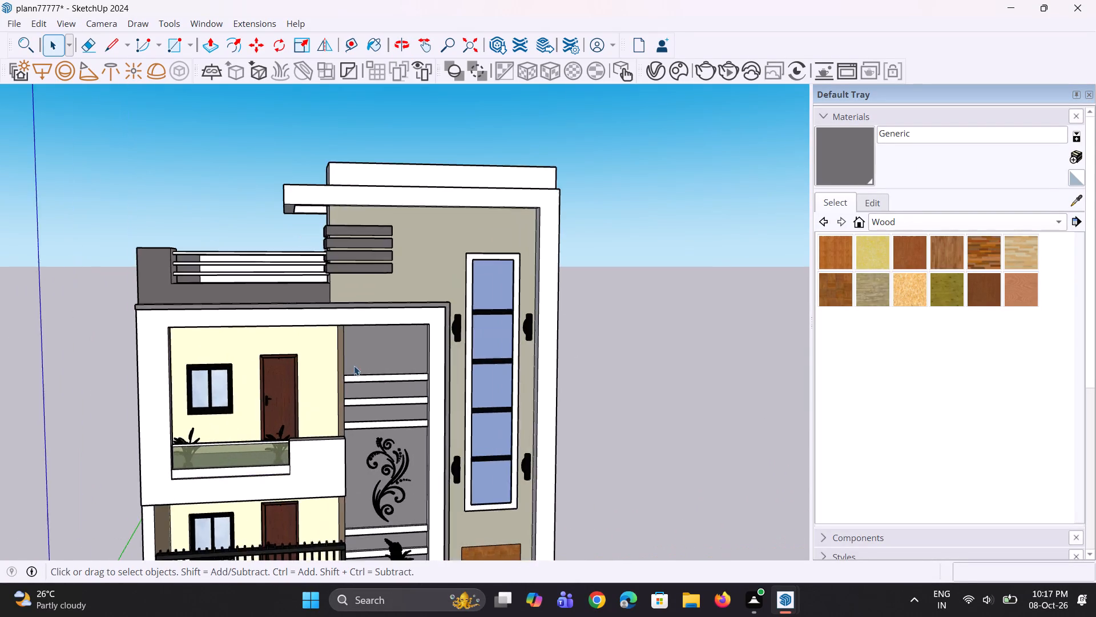
{"action": "scroll", "coordinate": [354, 366], "scroll_direction": "up", "scroll_amount": 2}
{"action": "middle_click_drag", "start_coordinate": [350, 373], "coordinate": [400, 360]}
{"action": "scroll", "coordinate": [400, 360], "scroll_direction": "down", "scroll_amount": 4}
{"action": "middle_click_drag", "start_coordinate": [368, 380], "coordinate": [321, 420]}
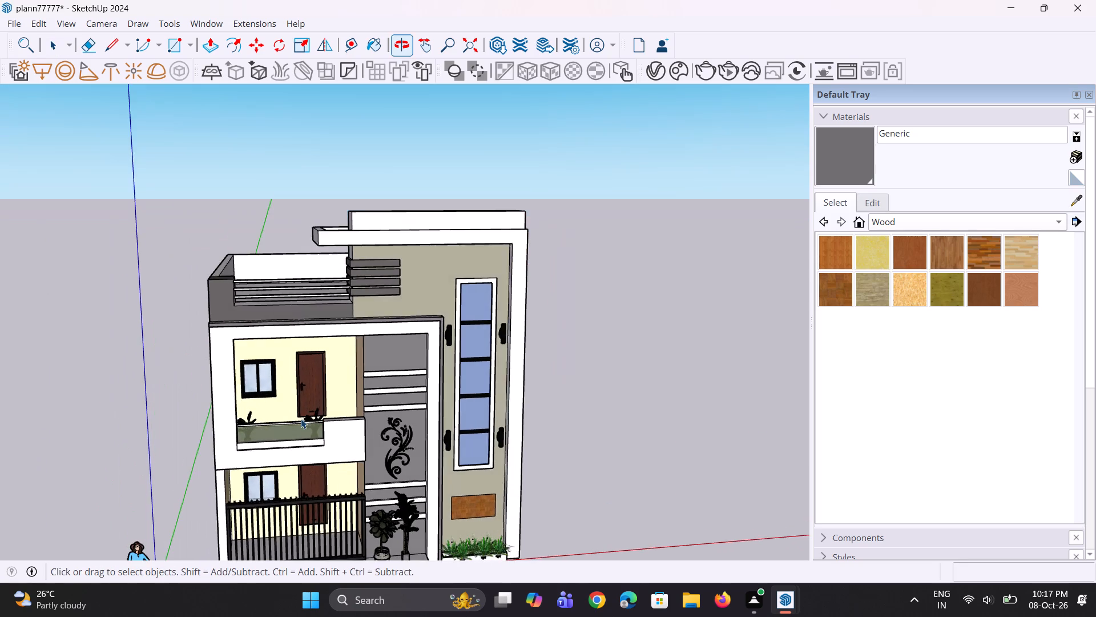
{"action": "scroll", "coordinate": [289, 440], "scroll_direction": "up", "scroll_amount": 3}
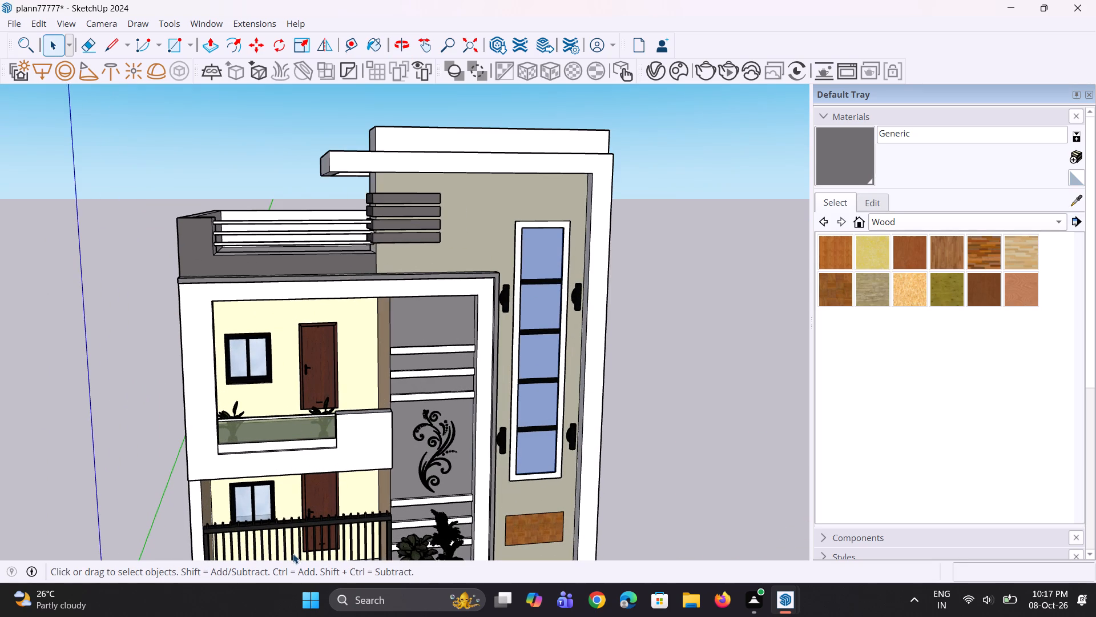
{"action": "scroll", "coordinate": [304, 546], "scroll_direction": "down", "scroll_amount": 3}
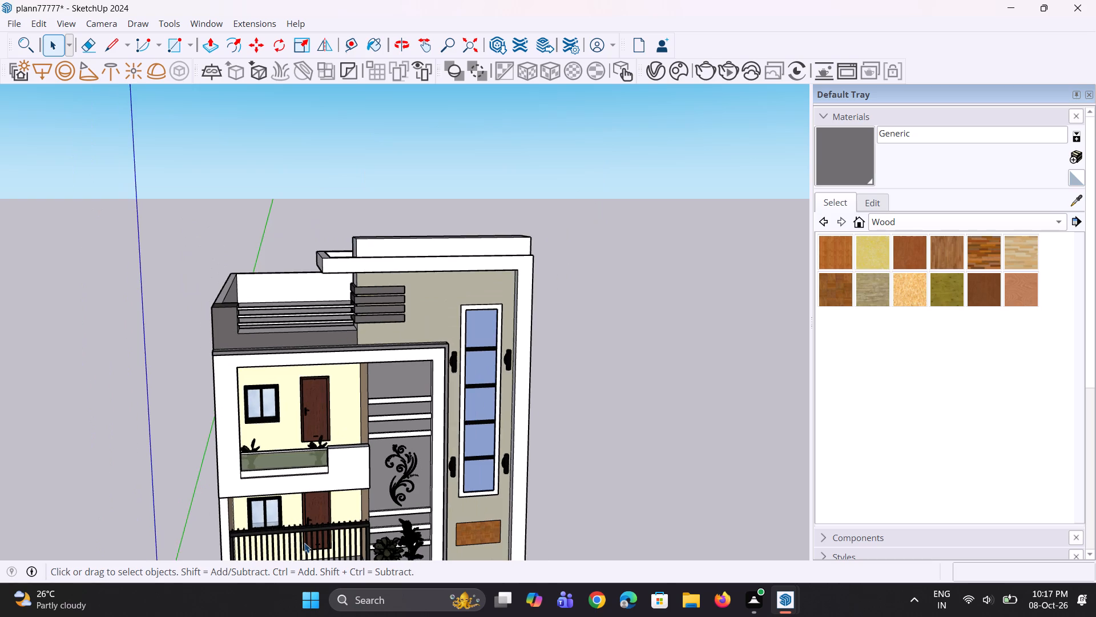
{"action": "scroll", "coordinate": [304, 542], "scroll_direction": "down", "scroll_amount": 2}
{"action": "middle_click_drag", "start_coordinate": [257, 584], "coordinate": [245, 523]}
{"action": "scroll", "coordinate": [280, 460], "scroll_direction": "down", "scroll_amount": 6}
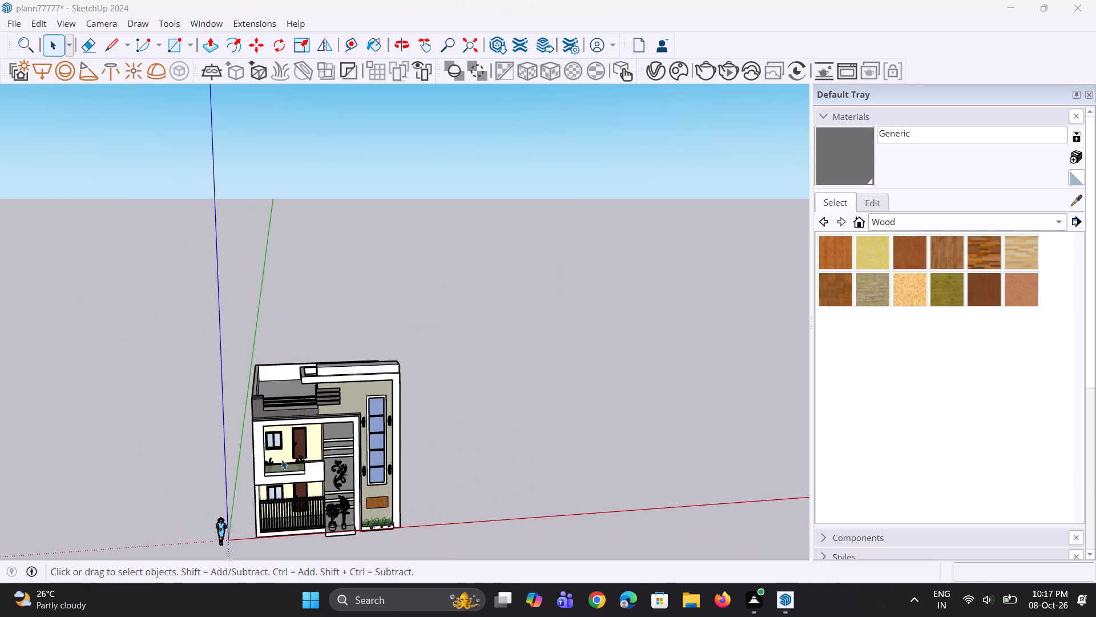
{"action": "middle_click_drag", "start_coordinate": [287, 516], "coordinate": [276, 473]}
{"action": "scroll", "coordinate": [267, 511], "scroll_direction": "up", "scroll_amount": 11}
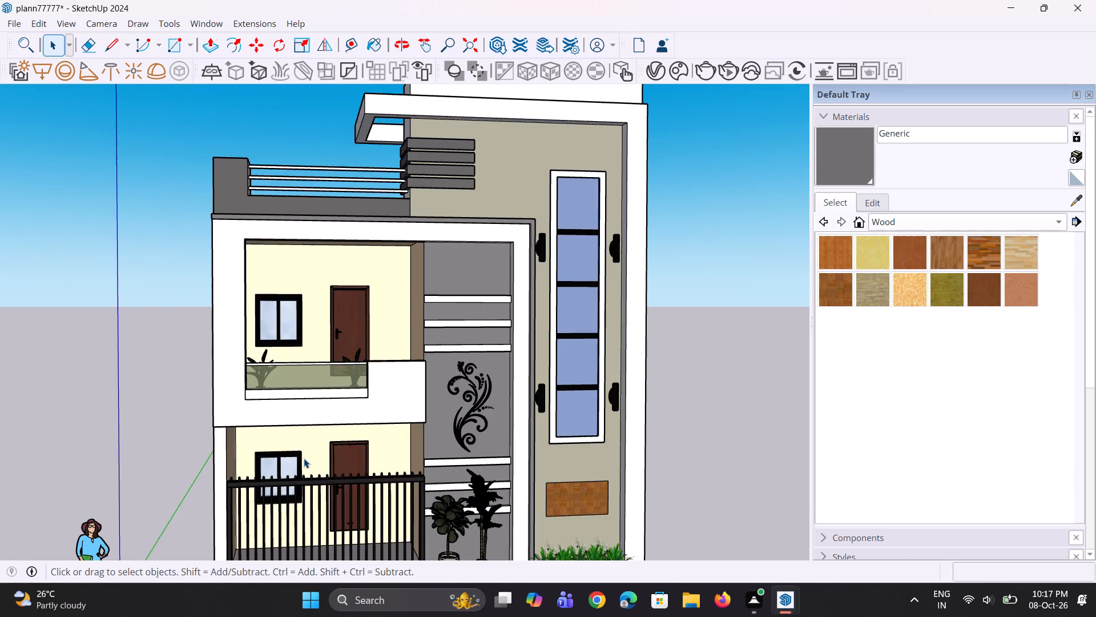
{"action": "scroll", "coordinate": [304, 458], "scroll_direction": "down", "scroll_amount": 7}
{"action": "scroll", "coordinate": [308, 500], "scroll_direction": "up", "scroll_amount": 1}
{"action": "middle_click_drag", "start_coordinate": [308, 500], "coordinate": [303, 524]}
{"action": "scroll", "coordinate": [299, 515], "scroll_direction": "up", "scroll_amount": 7}
{"action": "middle_click", "coordinate": [305, 499]}
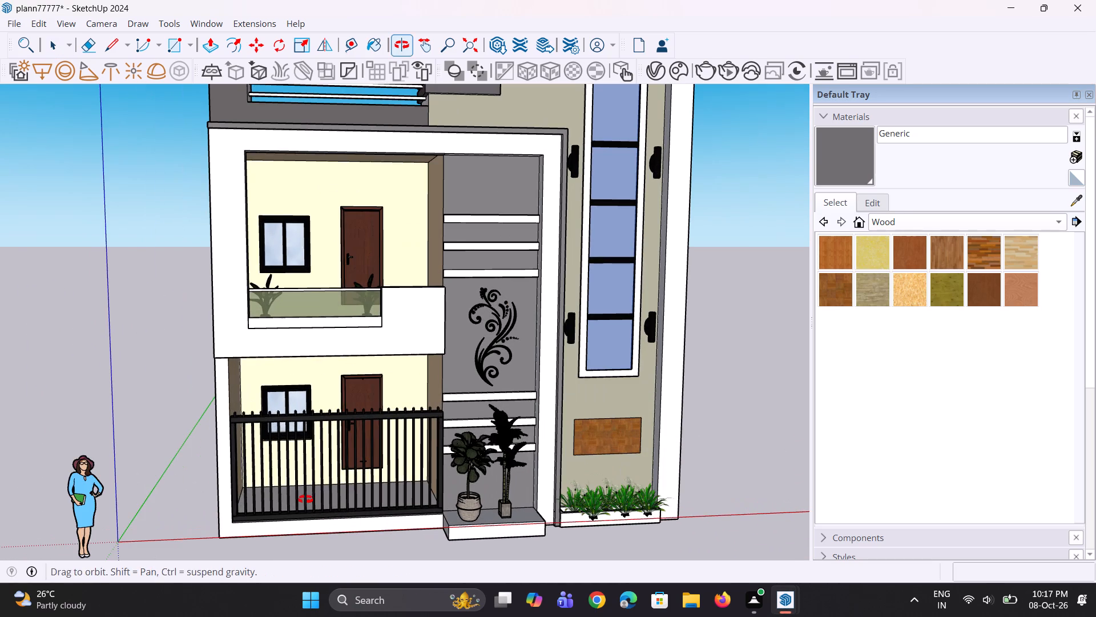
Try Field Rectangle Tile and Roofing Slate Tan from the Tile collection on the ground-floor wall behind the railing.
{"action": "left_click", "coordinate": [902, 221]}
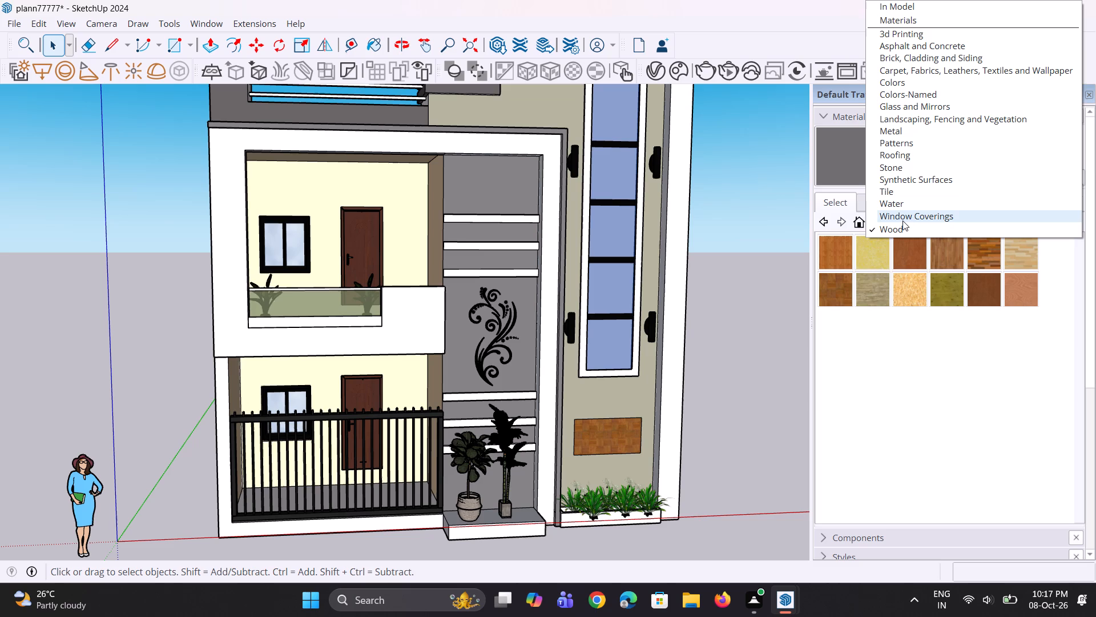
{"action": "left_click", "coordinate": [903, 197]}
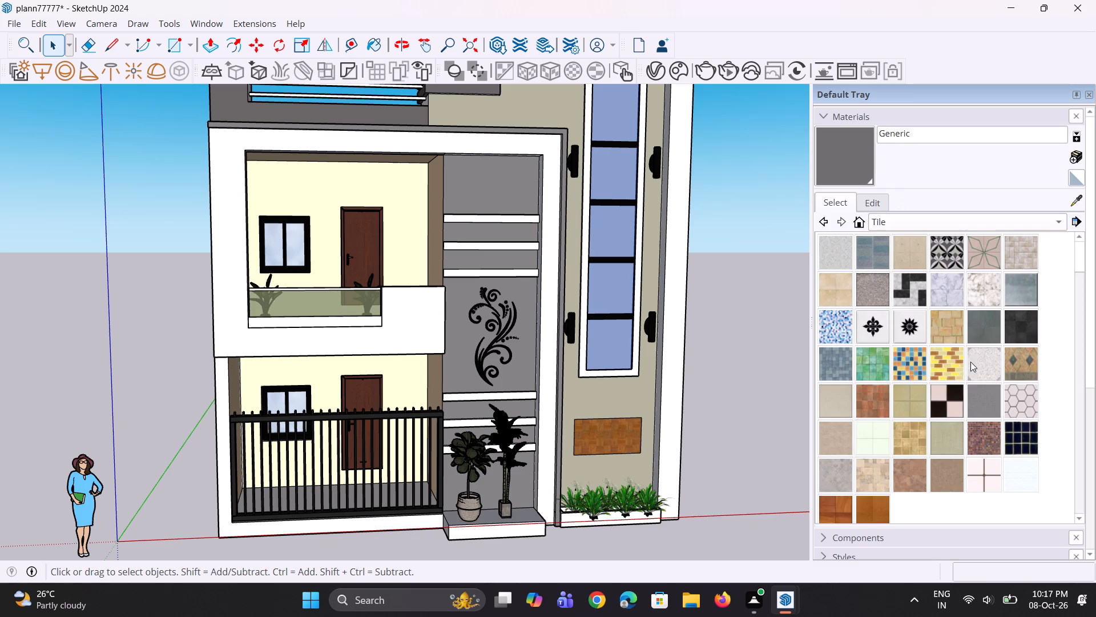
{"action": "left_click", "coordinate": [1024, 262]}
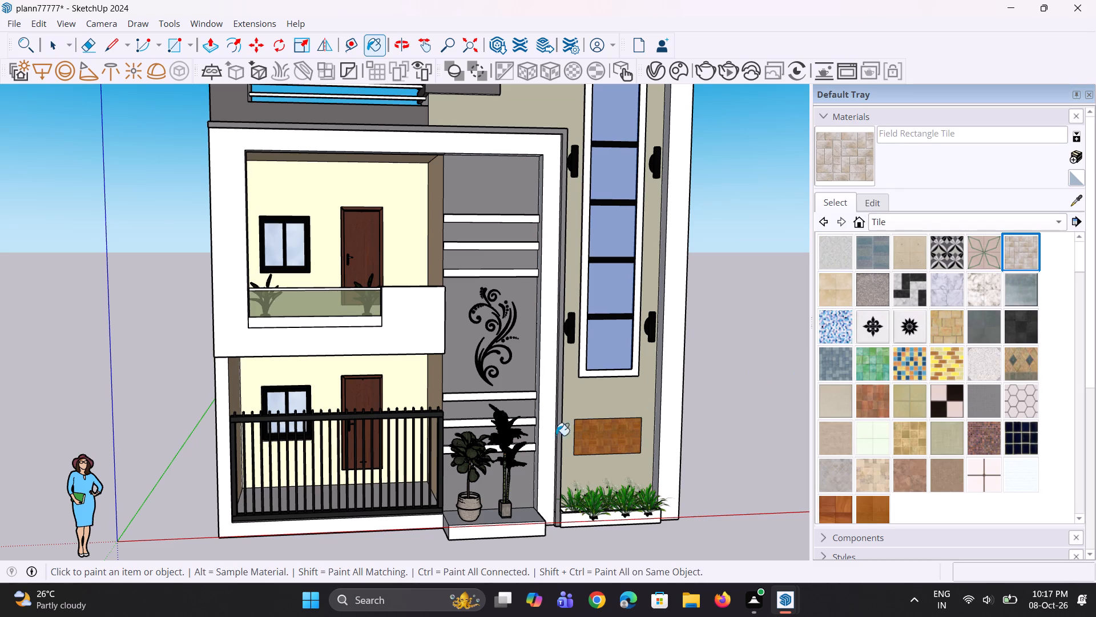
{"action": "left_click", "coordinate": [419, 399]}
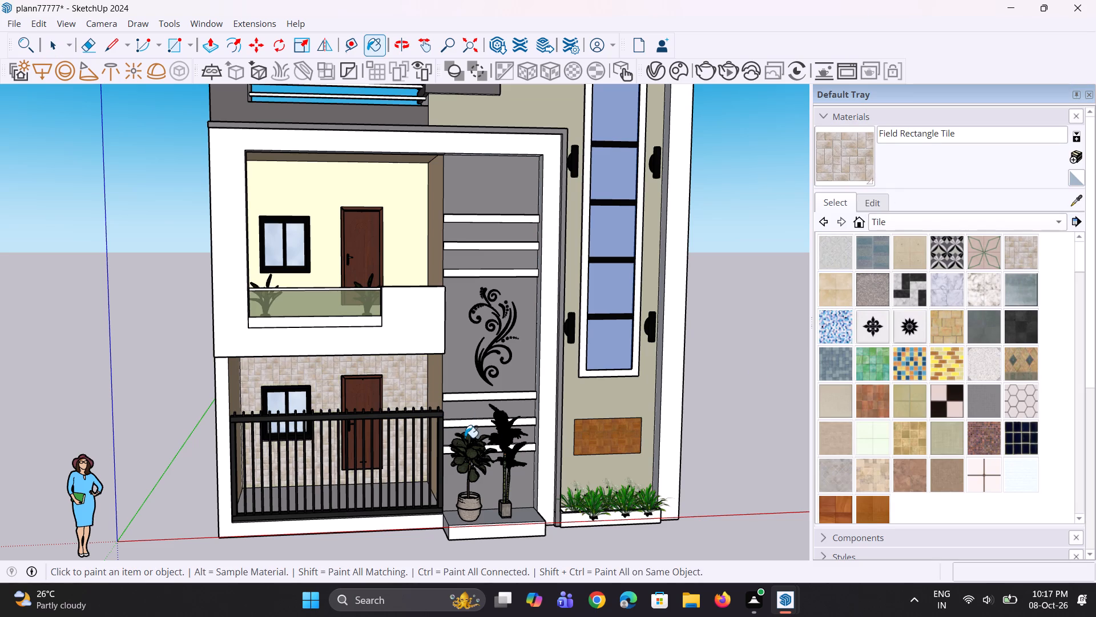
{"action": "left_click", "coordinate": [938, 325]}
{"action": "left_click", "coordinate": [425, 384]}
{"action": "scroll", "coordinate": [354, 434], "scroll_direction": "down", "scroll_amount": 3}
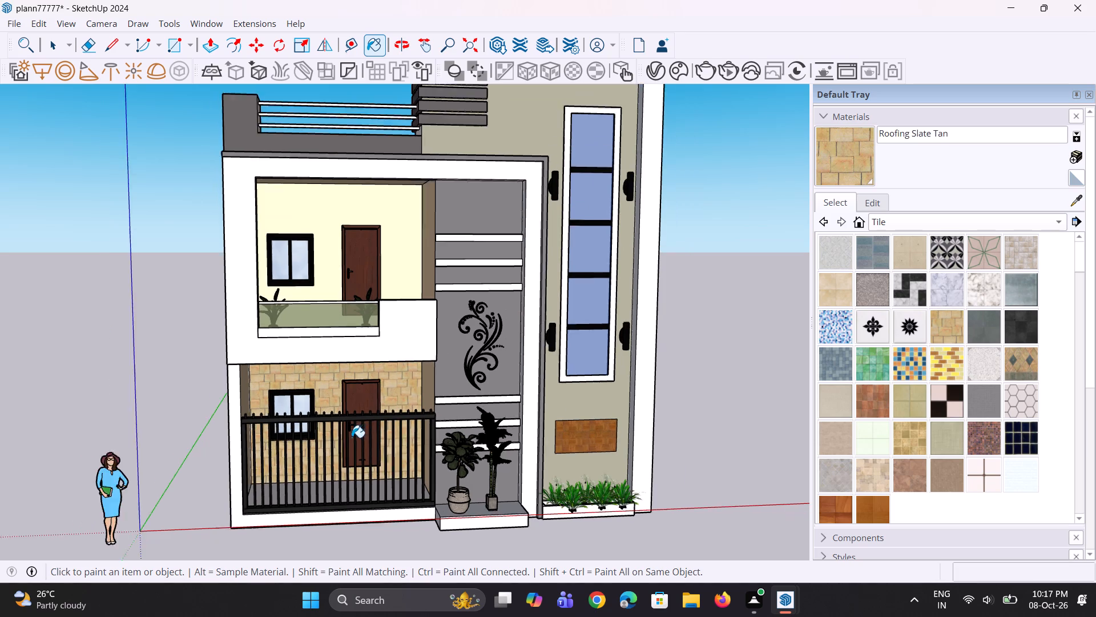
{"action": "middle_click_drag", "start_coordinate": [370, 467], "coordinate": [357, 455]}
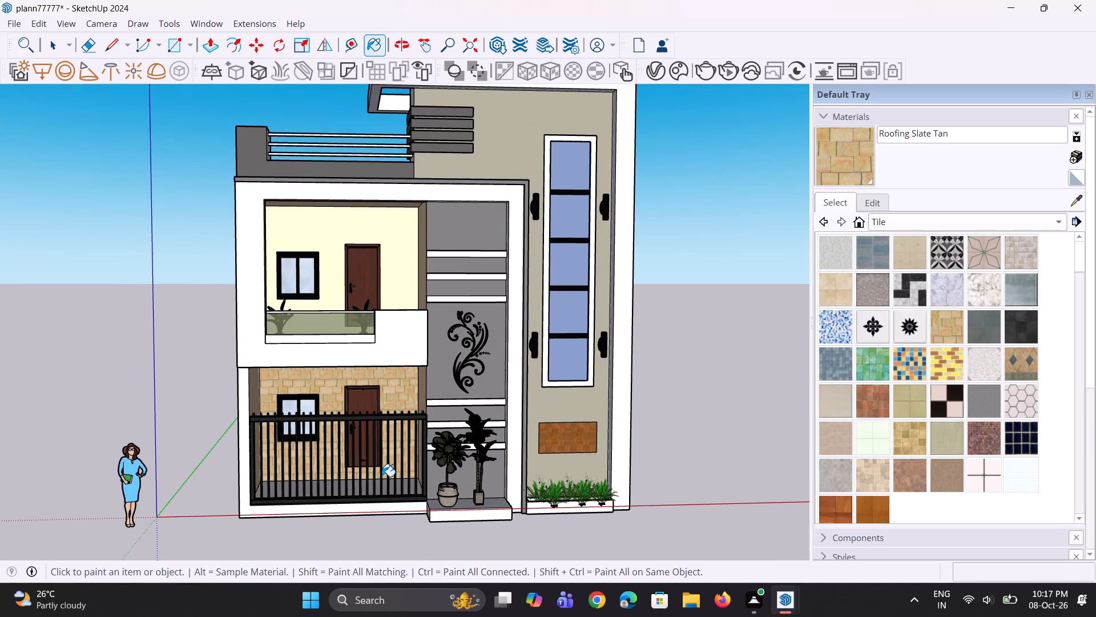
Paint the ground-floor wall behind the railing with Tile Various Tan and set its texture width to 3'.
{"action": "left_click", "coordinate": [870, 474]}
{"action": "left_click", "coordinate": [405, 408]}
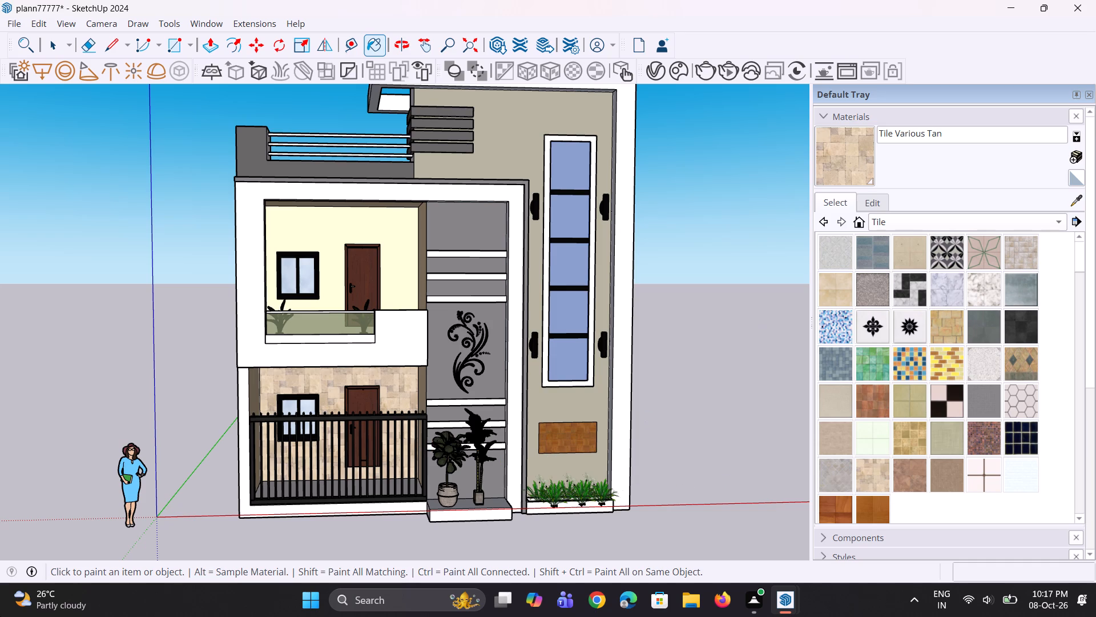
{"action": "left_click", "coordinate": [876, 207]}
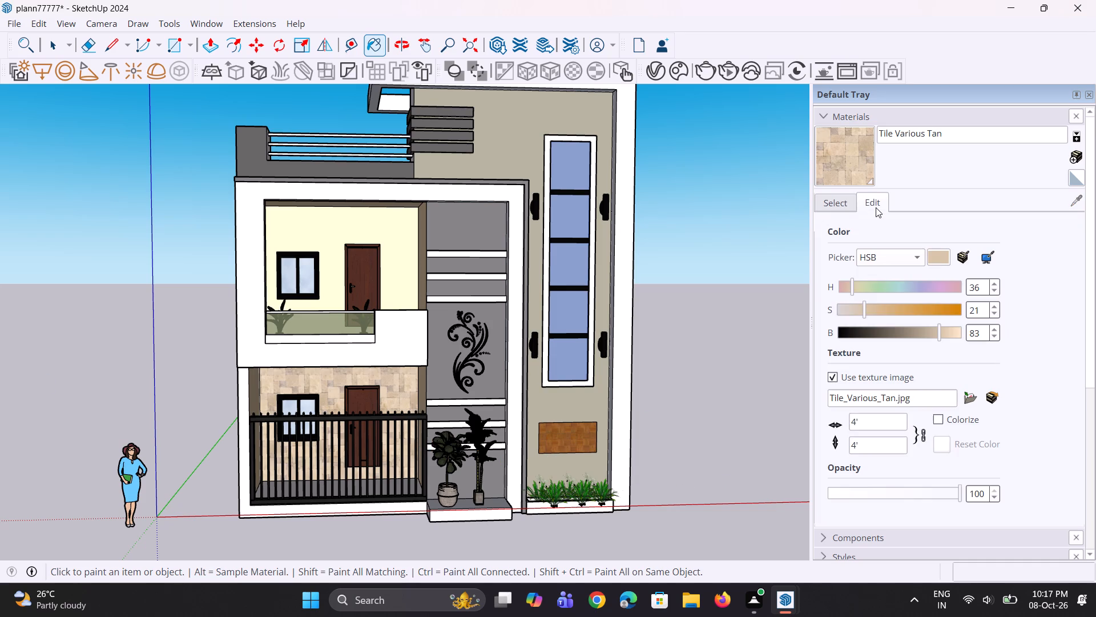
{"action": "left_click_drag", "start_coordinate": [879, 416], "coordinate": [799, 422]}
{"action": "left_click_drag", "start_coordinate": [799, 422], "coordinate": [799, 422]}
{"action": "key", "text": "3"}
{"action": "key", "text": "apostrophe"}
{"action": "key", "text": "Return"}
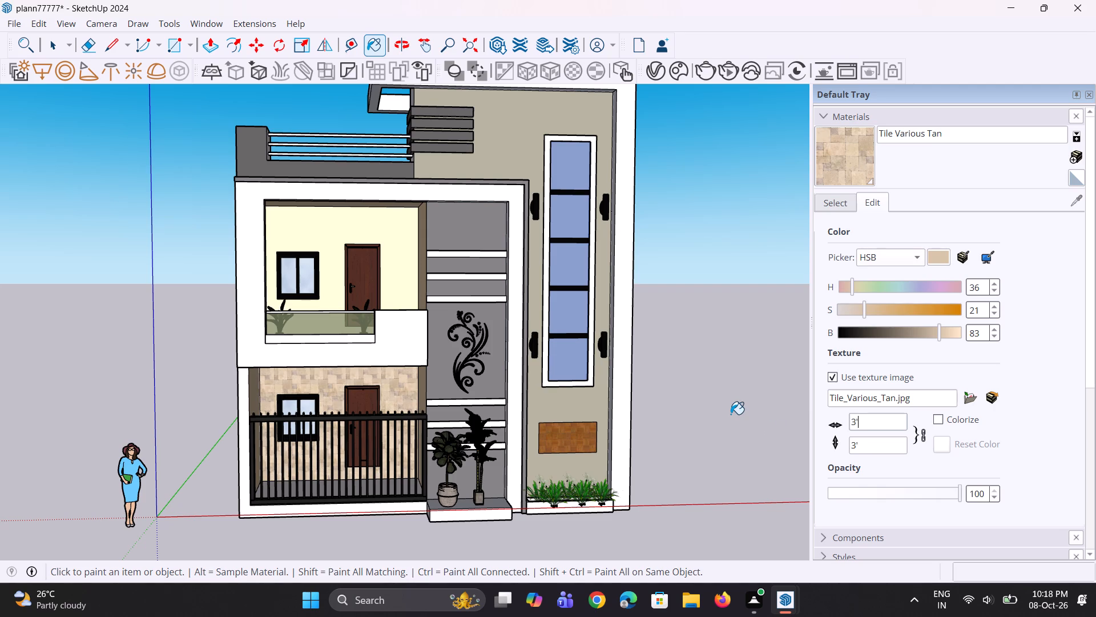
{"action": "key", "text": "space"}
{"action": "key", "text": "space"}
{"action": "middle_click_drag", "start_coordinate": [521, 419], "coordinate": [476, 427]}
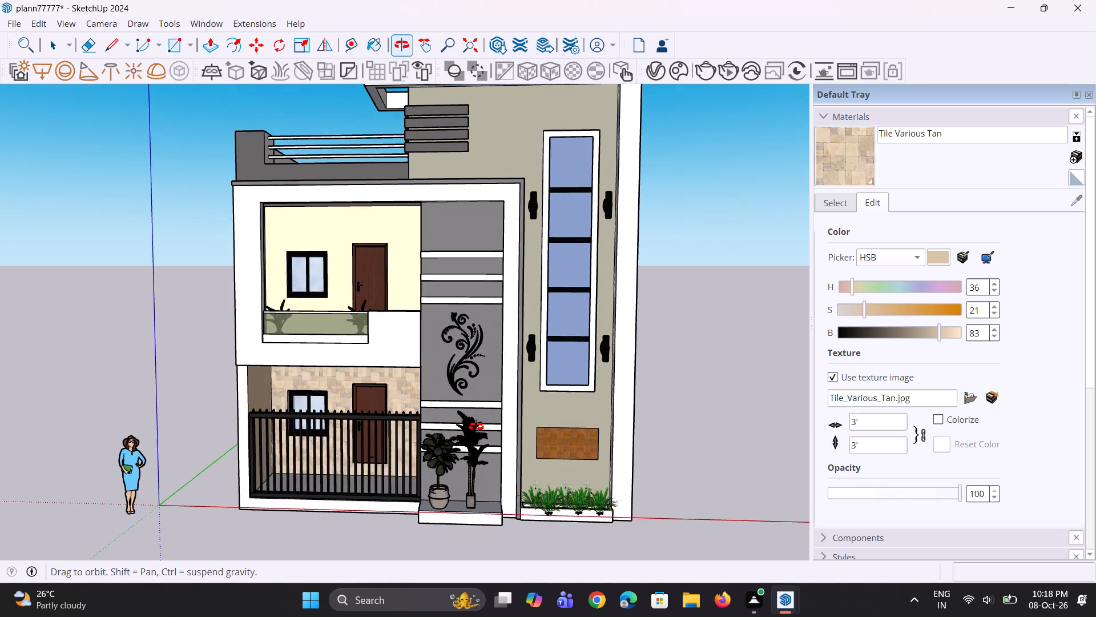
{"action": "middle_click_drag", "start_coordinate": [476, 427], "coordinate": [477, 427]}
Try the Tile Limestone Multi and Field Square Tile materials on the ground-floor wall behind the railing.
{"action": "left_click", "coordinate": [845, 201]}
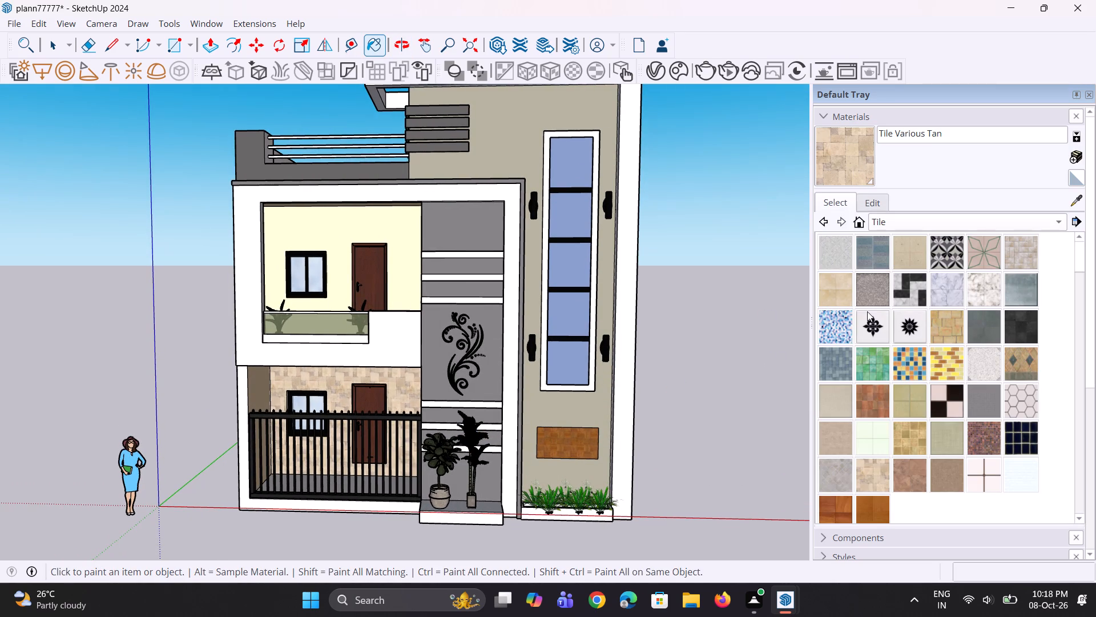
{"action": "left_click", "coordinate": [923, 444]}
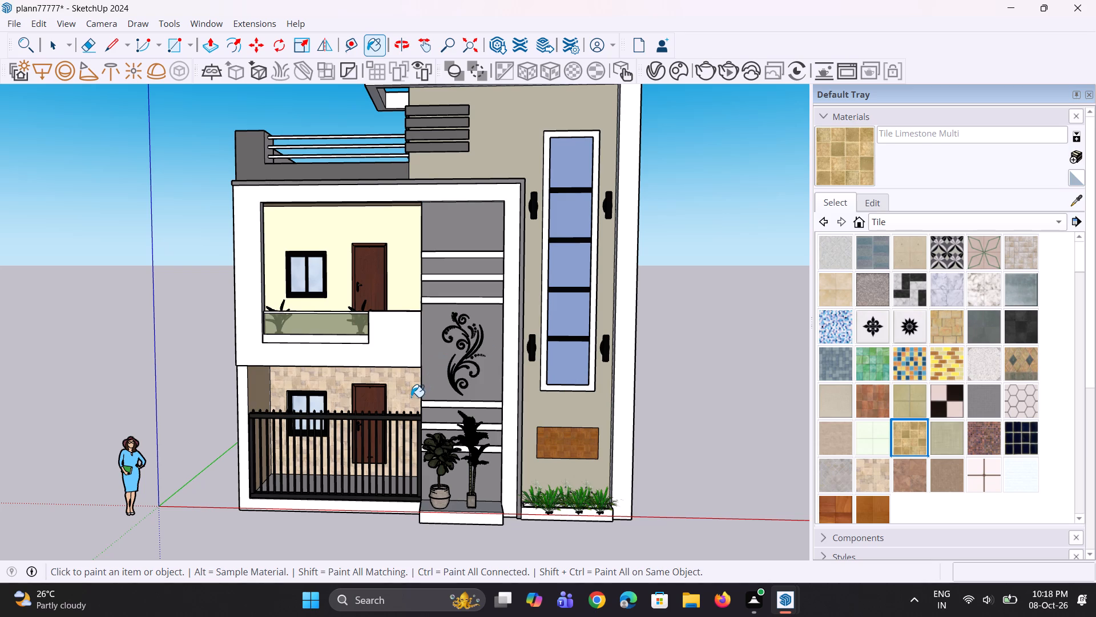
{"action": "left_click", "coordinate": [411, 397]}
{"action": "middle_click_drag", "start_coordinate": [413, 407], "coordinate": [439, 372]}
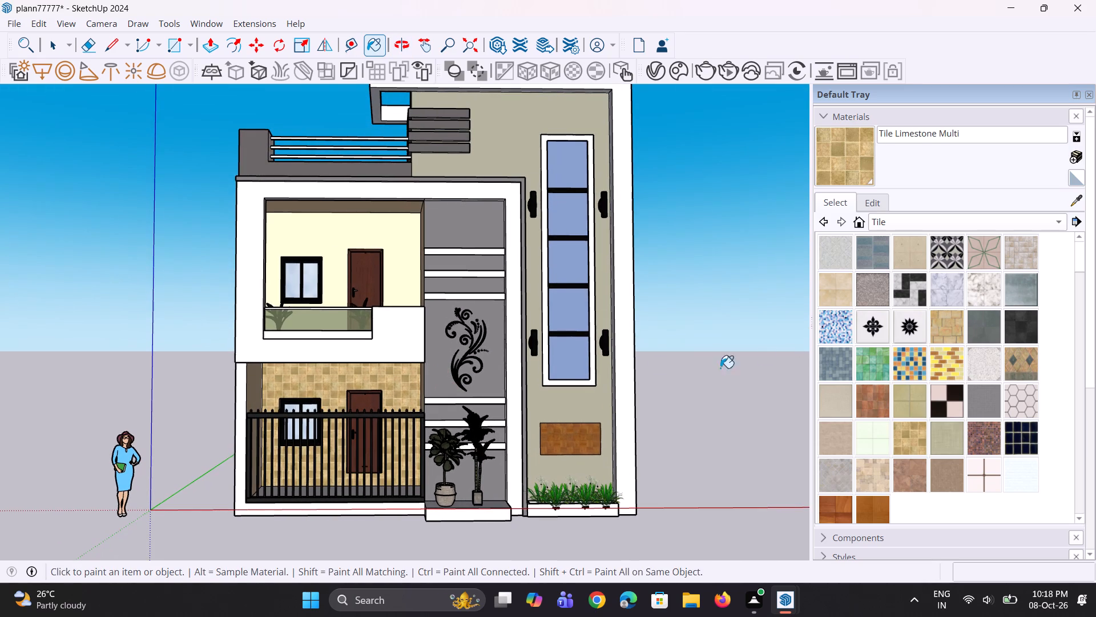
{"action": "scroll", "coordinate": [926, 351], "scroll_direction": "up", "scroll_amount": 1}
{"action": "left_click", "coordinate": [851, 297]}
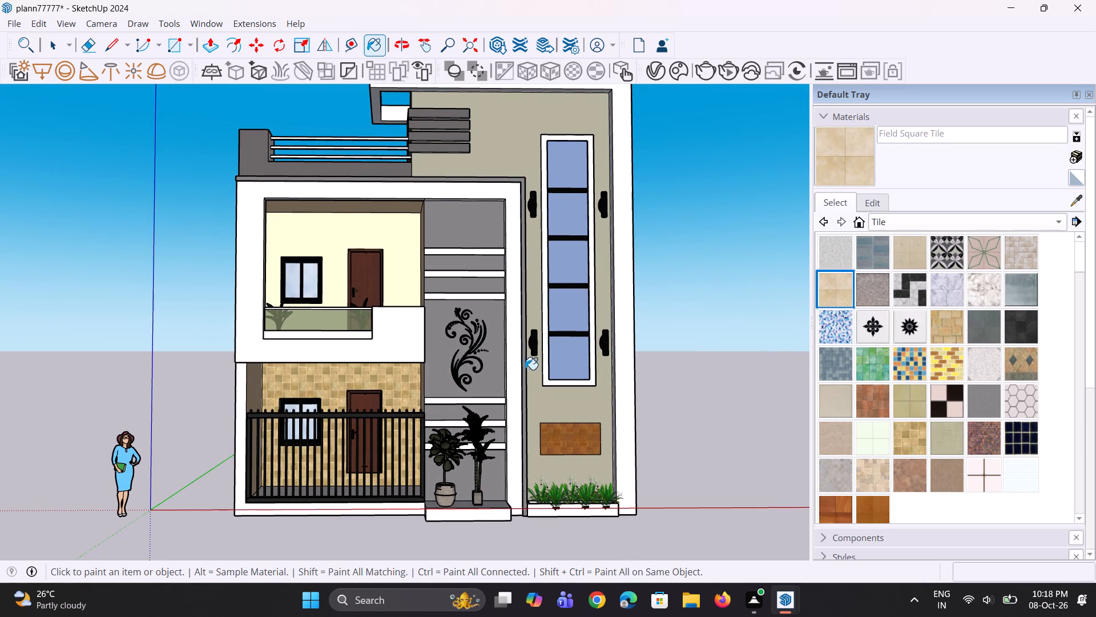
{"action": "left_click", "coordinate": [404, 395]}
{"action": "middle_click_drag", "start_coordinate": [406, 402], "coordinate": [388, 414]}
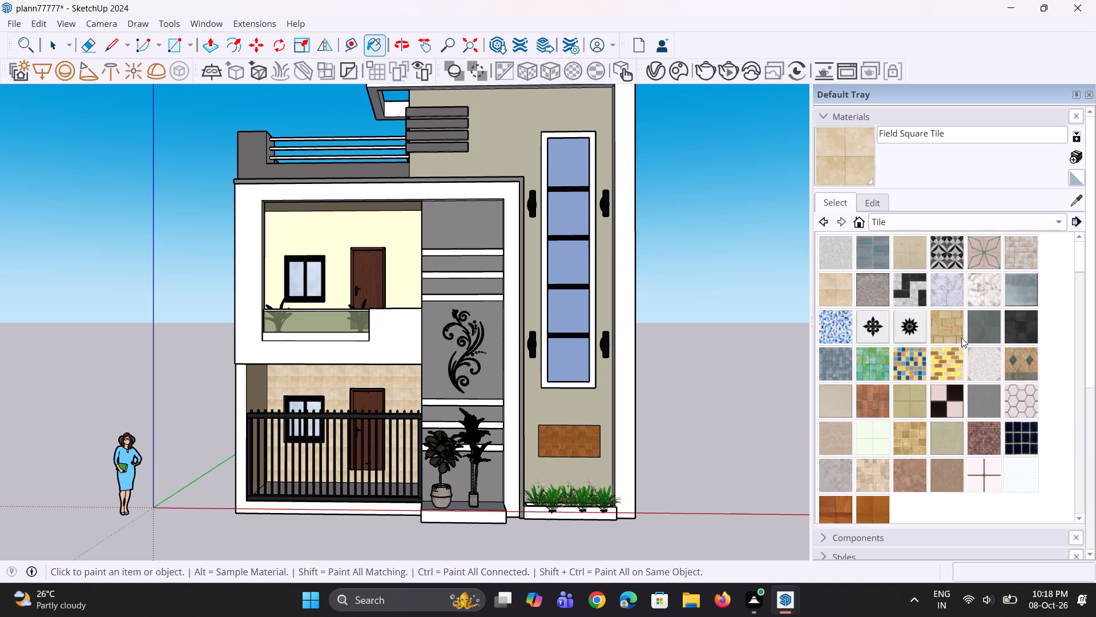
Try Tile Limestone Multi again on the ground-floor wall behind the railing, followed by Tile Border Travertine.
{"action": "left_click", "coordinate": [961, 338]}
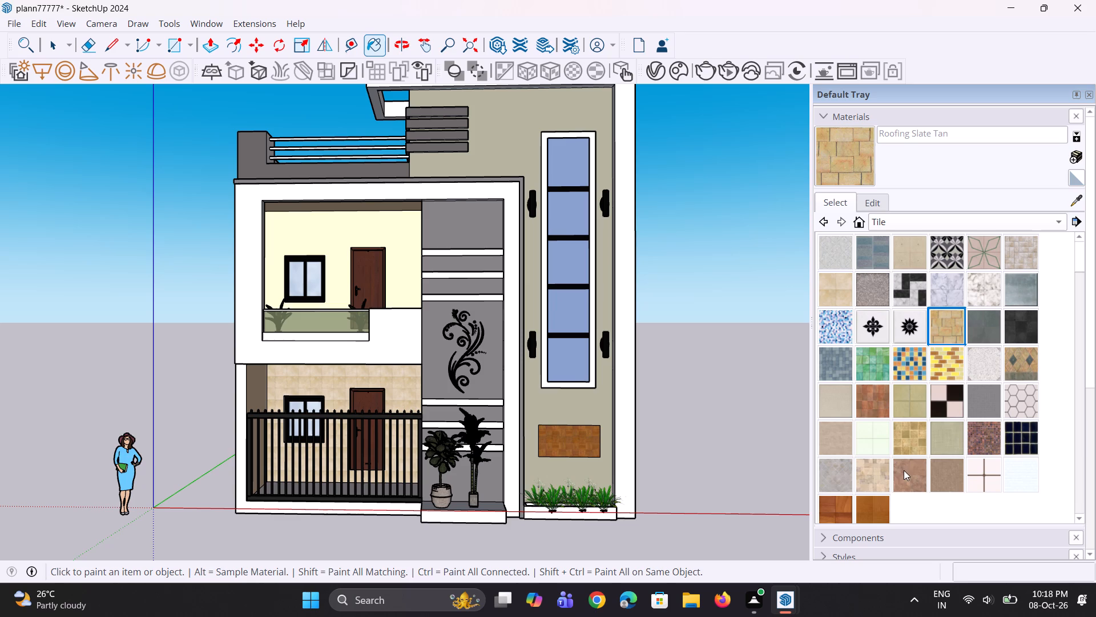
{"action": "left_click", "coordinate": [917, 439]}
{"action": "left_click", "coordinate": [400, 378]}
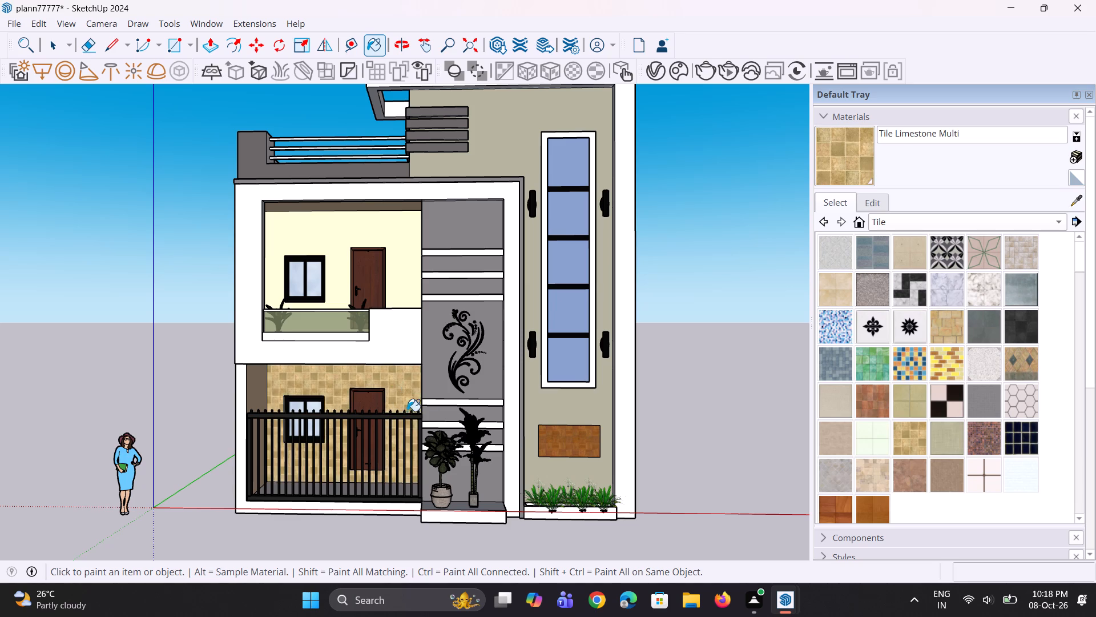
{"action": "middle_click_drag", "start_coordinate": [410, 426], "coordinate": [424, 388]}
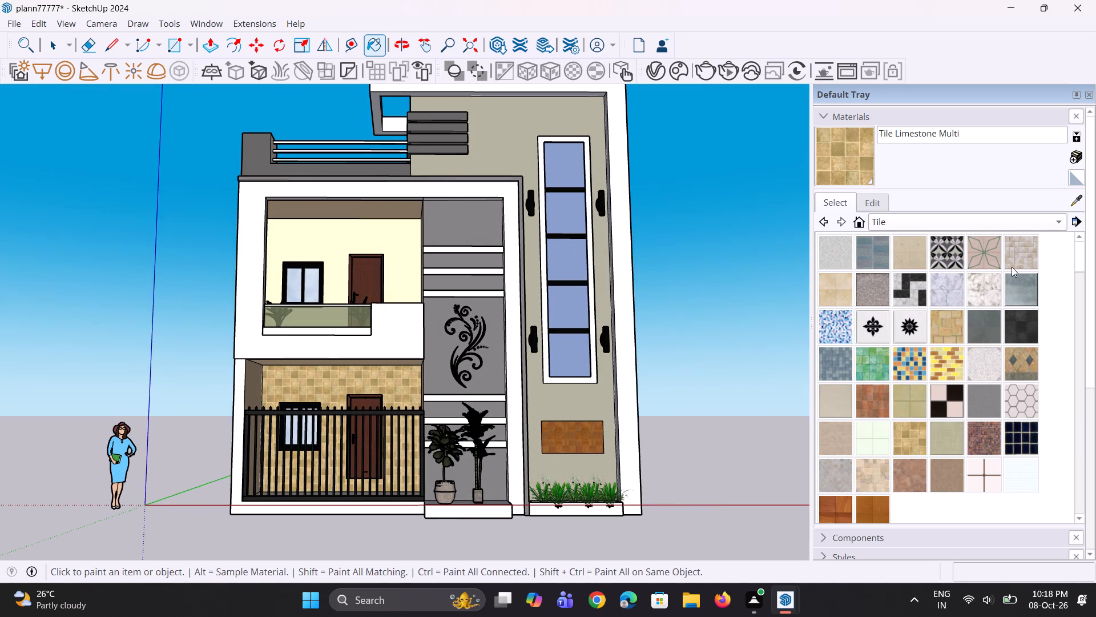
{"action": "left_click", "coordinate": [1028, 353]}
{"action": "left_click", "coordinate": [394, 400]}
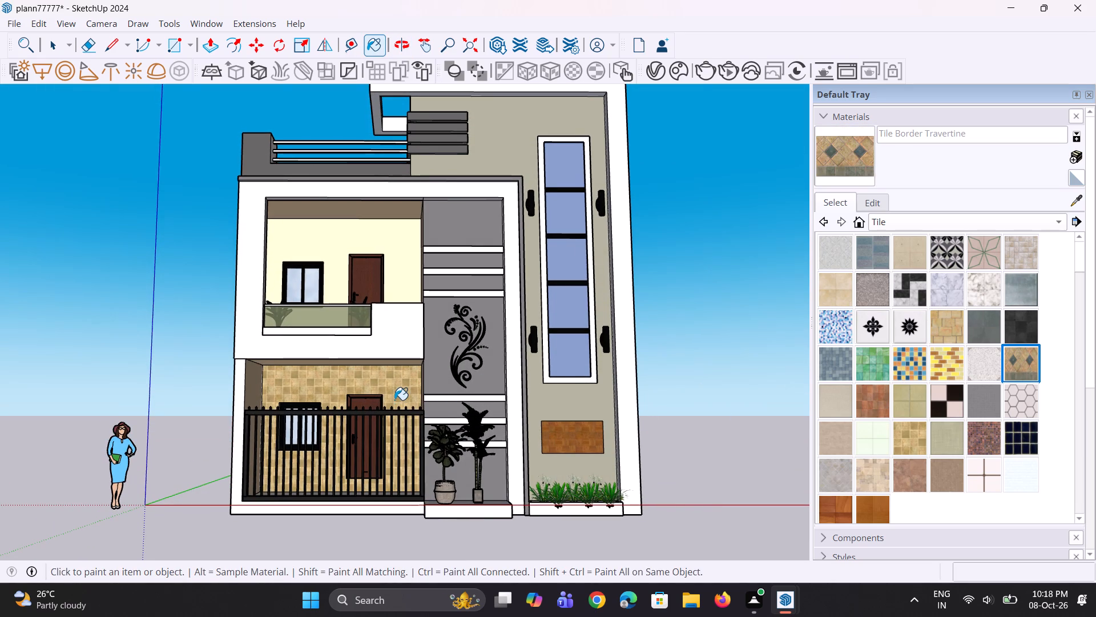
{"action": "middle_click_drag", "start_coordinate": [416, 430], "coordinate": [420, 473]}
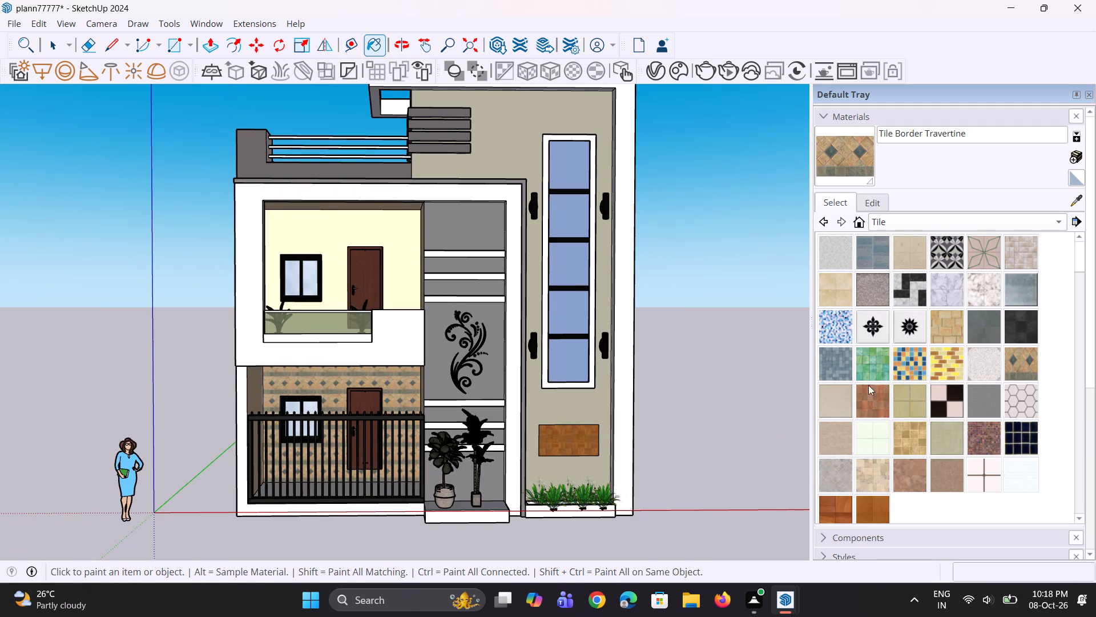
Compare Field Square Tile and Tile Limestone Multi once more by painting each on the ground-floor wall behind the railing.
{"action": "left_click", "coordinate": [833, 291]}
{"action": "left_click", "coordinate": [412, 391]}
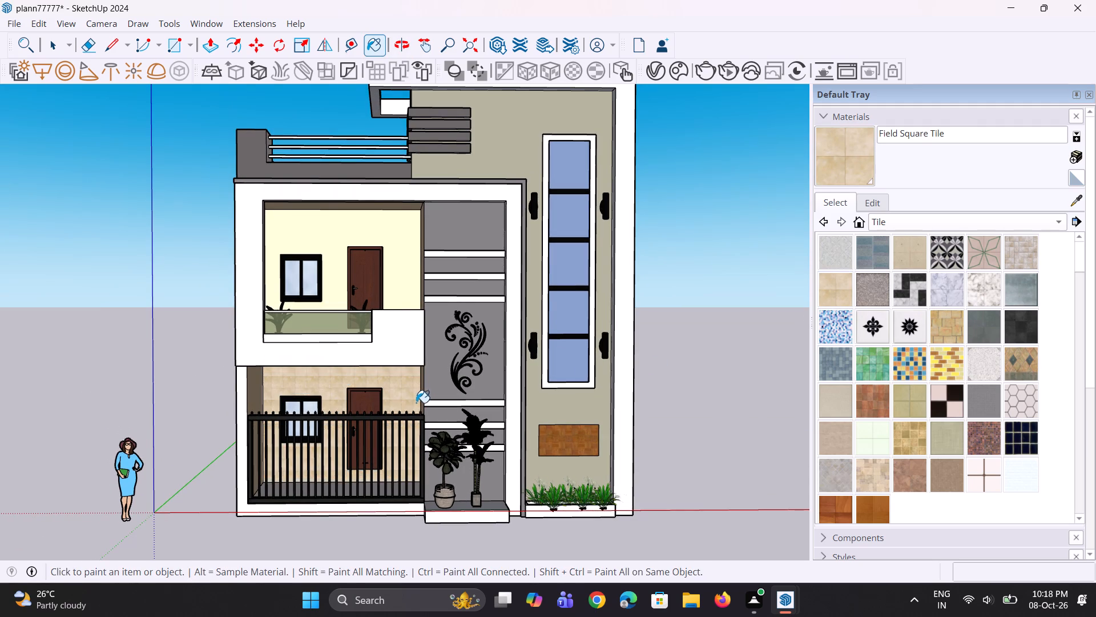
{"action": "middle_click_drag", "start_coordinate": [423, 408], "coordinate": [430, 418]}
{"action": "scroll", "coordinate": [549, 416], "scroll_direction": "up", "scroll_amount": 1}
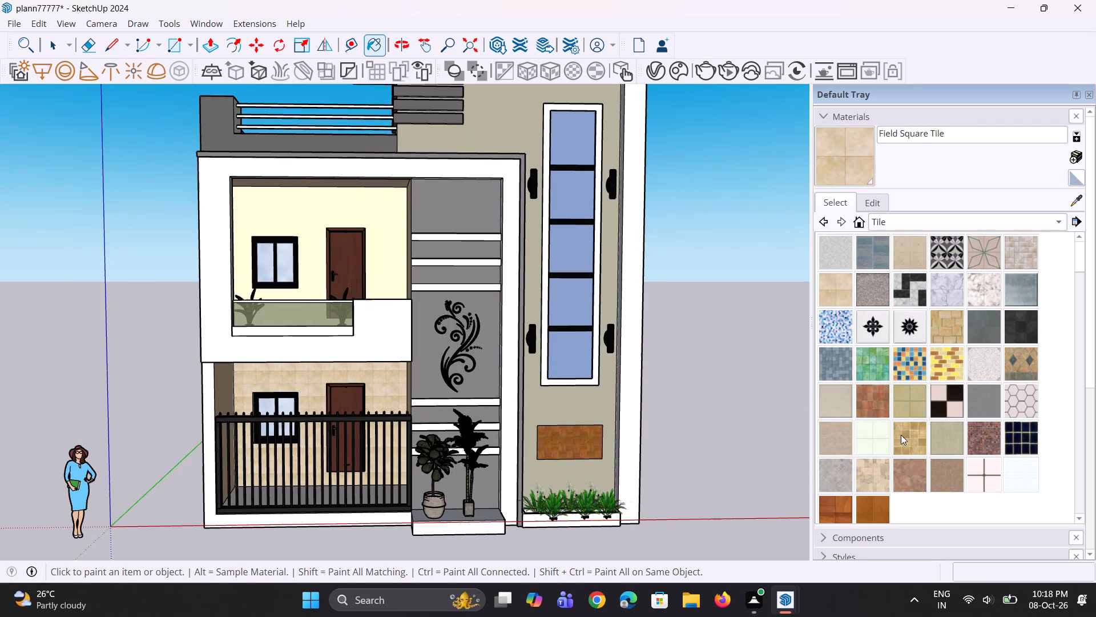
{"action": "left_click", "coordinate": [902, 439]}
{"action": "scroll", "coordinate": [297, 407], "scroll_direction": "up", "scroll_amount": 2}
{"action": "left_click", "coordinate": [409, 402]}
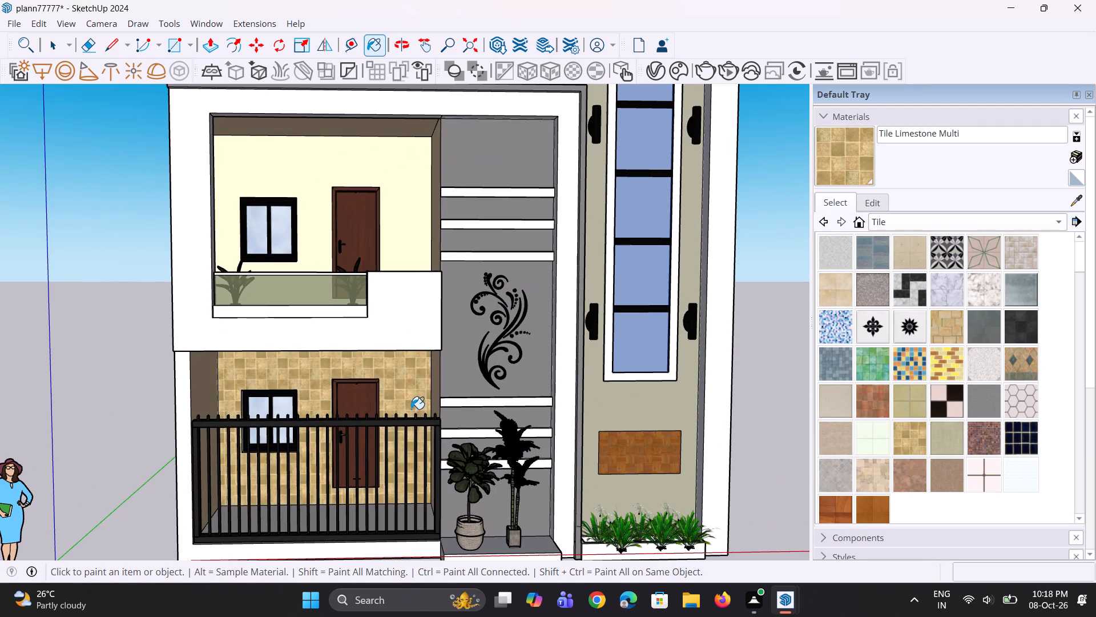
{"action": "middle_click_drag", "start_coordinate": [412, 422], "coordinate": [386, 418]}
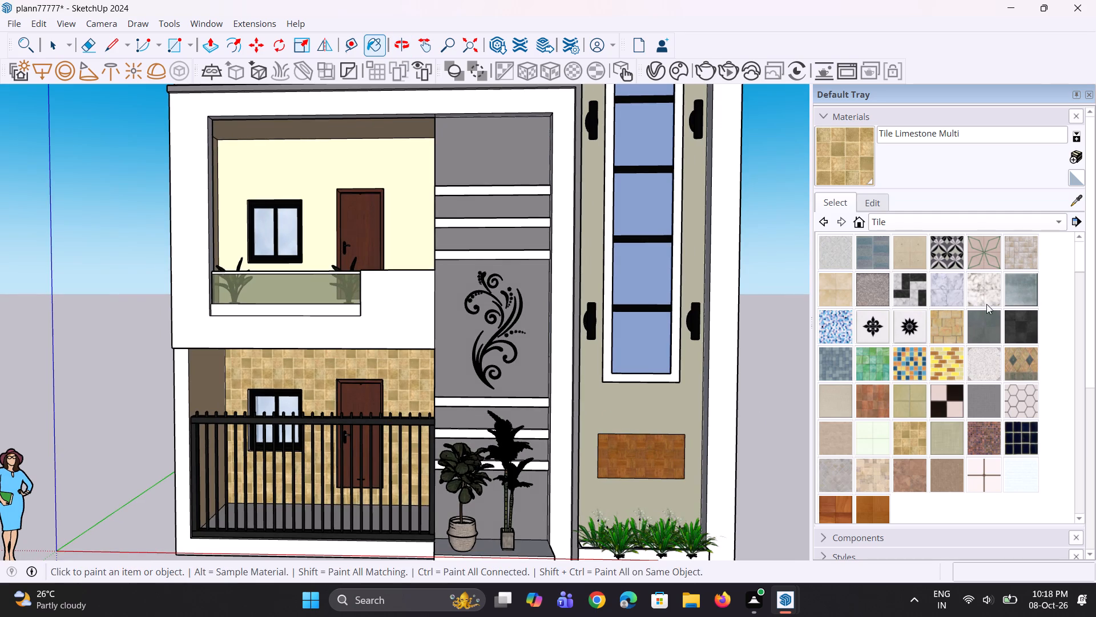
Paint the ground-floor wall behind the railing with the Field Rectangle Tile material.
{"action": "left_click", "coordinate": [1013, 263]}
{"action": "left_click", "coordinate": [411, 390]}
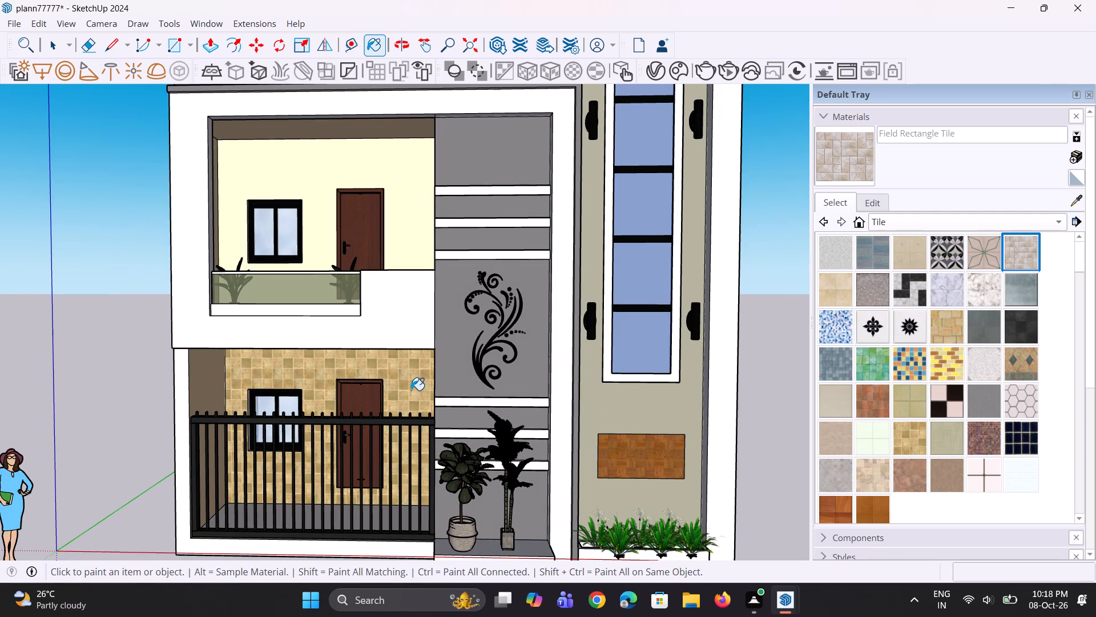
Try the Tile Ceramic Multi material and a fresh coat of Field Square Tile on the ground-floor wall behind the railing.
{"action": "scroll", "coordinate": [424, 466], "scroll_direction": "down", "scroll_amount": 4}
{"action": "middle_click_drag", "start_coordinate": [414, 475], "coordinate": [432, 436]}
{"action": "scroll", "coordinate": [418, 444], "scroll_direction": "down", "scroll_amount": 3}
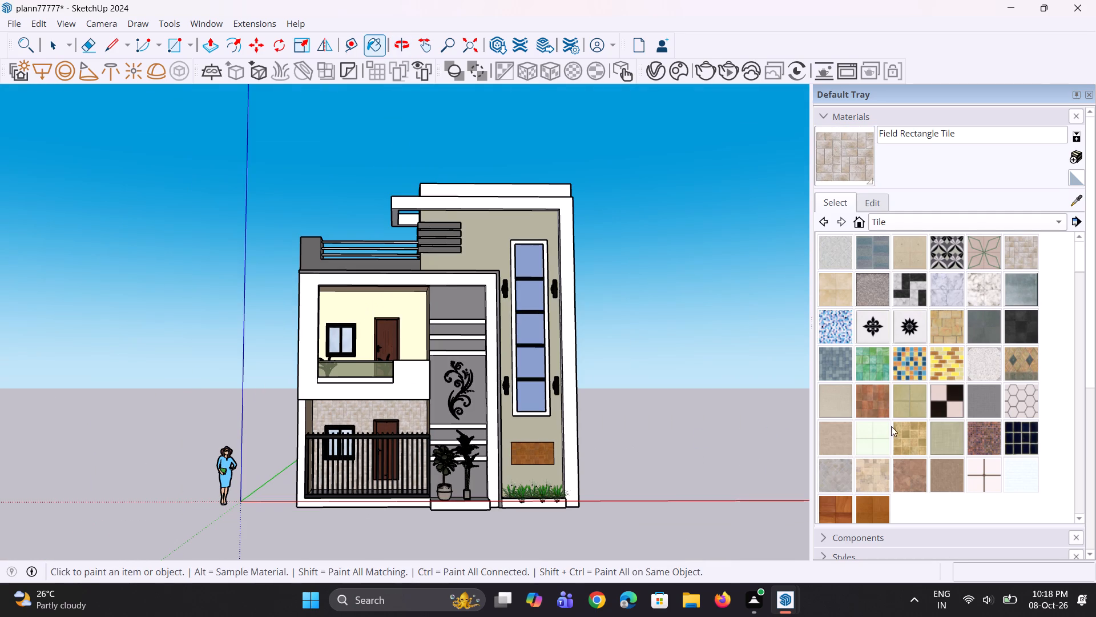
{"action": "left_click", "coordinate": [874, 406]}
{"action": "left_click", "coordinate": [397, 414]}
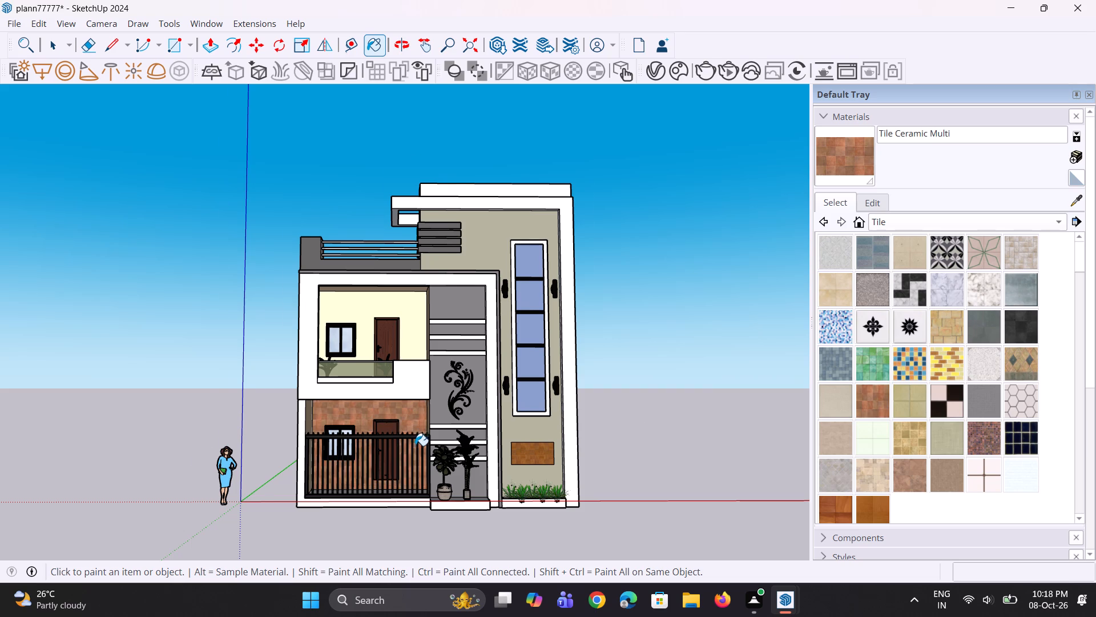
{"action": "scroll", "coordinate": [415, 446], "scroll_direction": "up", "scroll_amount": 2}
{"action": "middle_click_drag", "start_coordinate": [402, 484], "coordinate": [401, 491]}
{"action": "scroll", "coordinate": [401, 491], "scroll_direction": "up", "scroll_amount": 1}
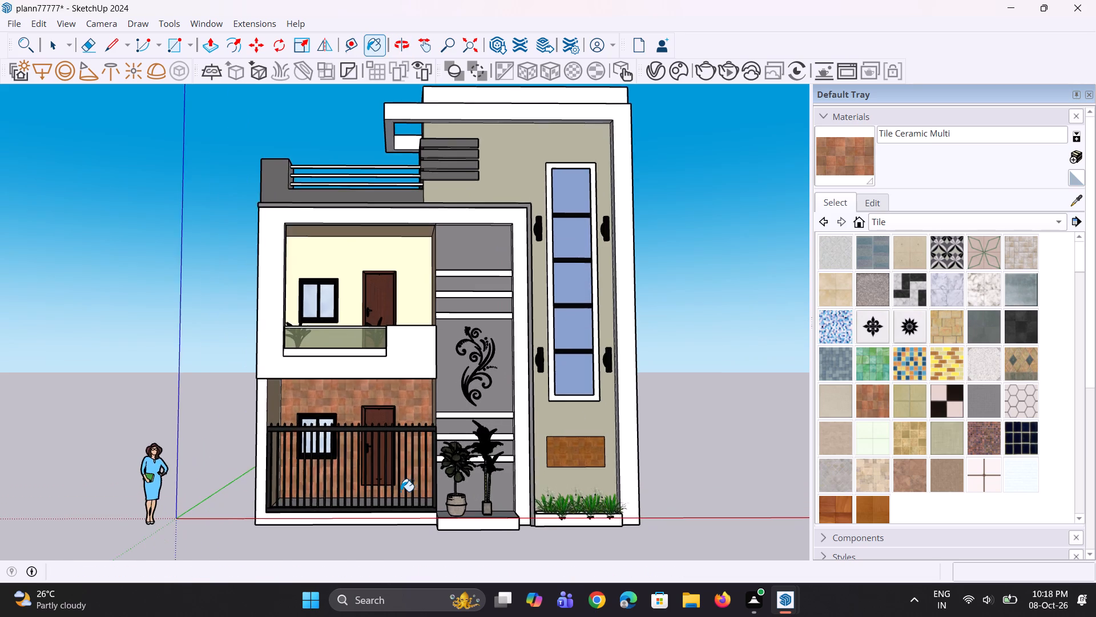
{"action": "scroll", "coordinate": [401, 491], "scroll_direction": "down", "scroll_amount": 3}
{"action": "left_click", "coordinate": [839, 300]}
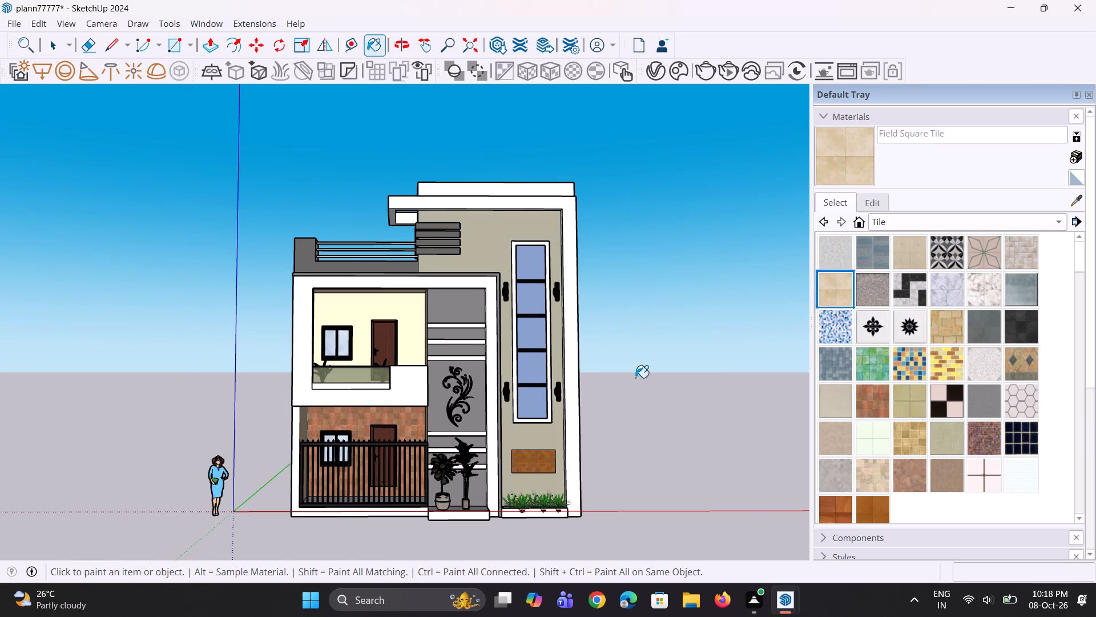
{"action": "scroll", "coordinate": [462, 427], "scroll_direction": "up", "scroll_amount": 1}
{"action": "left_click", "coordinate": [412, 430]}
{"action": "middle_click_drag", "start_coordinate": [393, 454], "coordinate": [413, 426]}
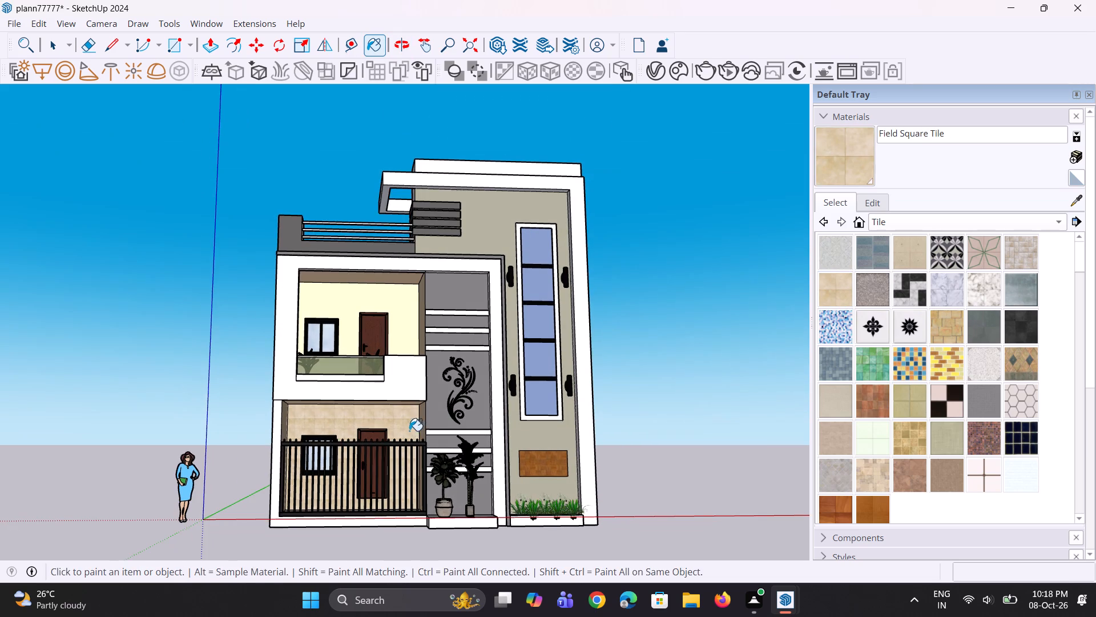
Paint the ground-floor wall behind the railing with the Roofing Slate Tan material.
{"action": "left_click", "coordinate": [949, 335]}
{"action": "left_click", "coordinate": [345, 415]}
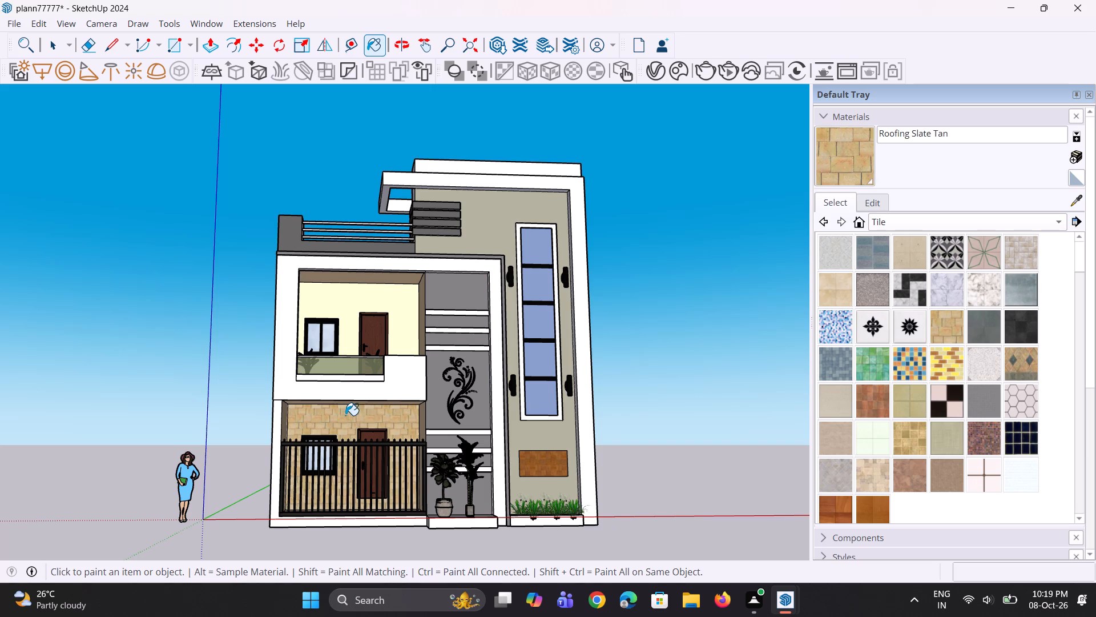
{"action": "scroll", "coordinate": [336, 471], "scroll_direction": "down", "scroll_amount": 2}
{"action": "middle_click_drag", "start_coordinate": [334, 480], "coordinate": [298, 547]}
{"action": "scroll", "coordinate": [324, 371], "scroll_direction": "up", "scroll_amount": 5}
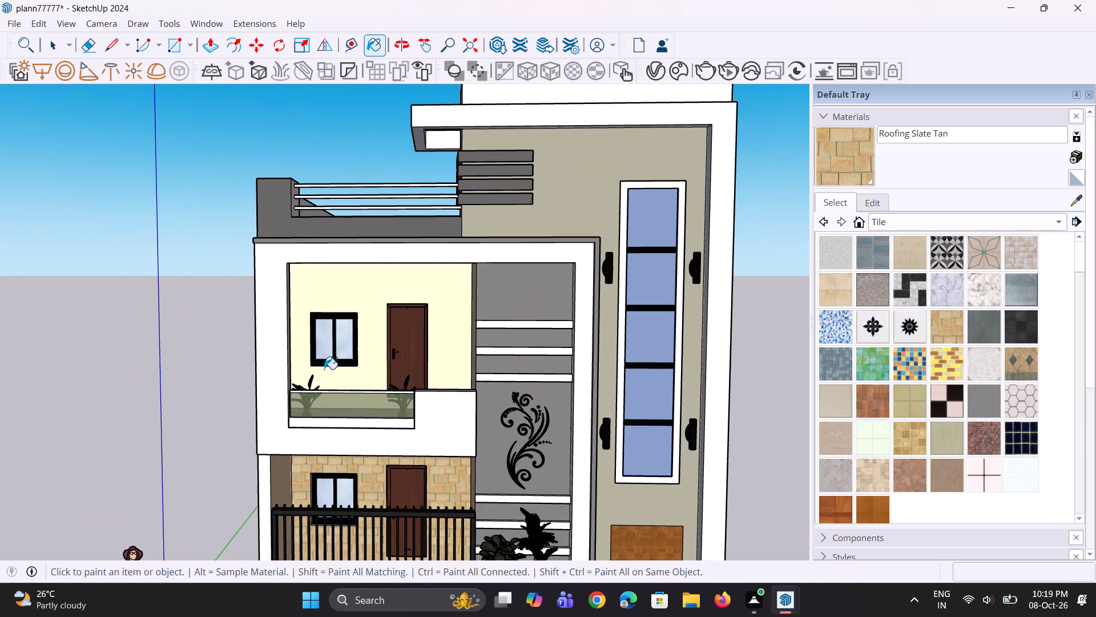
{"action": "middle_click", "coordinate": [331, 376]}
{"action": "scroll", "coordinate": [335, 376], "scroll_direction": "down", "scroll_amount": 4}
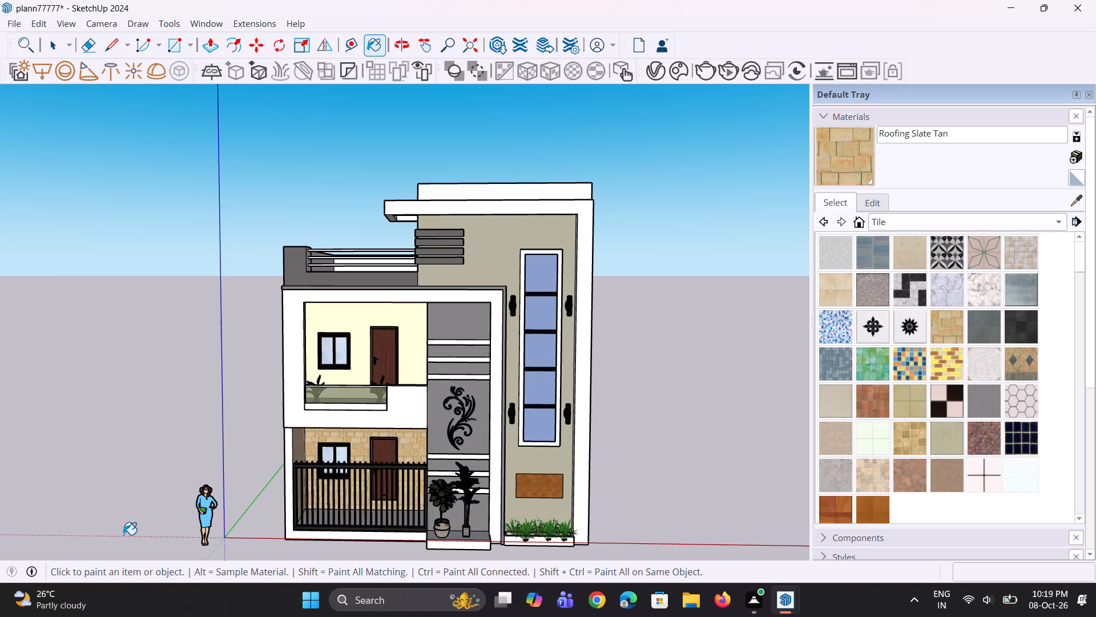
{"action": "scroll", "coordinate": [106, 516], "scroll_direction": "down", "scroll_amount": 5}
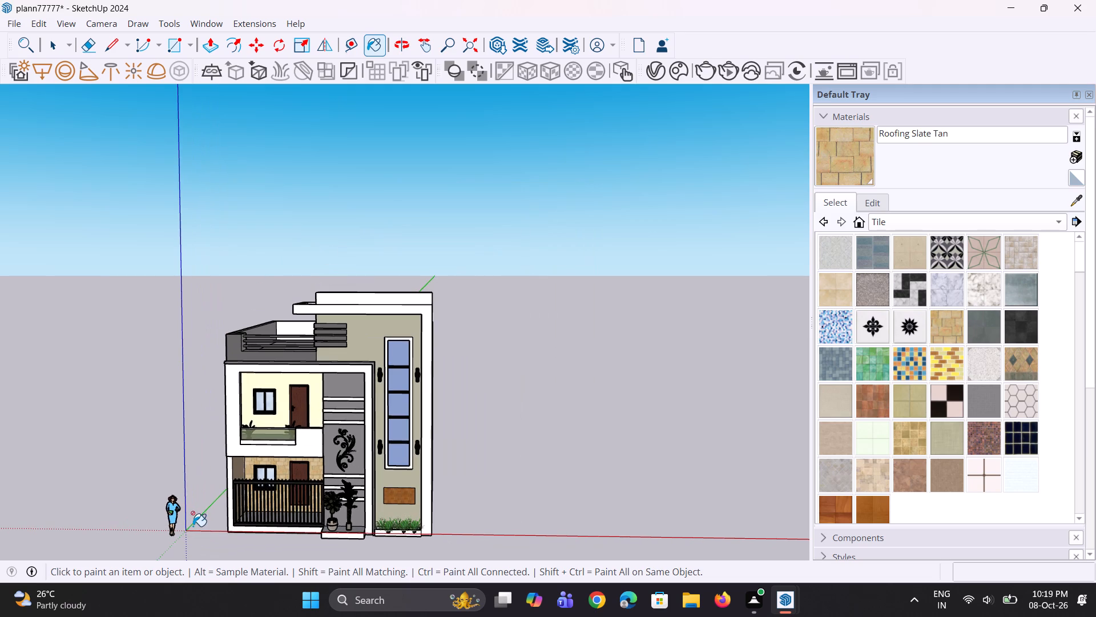
{"action": "key", "text": "space"}
{"action": "key", "text": "space"}
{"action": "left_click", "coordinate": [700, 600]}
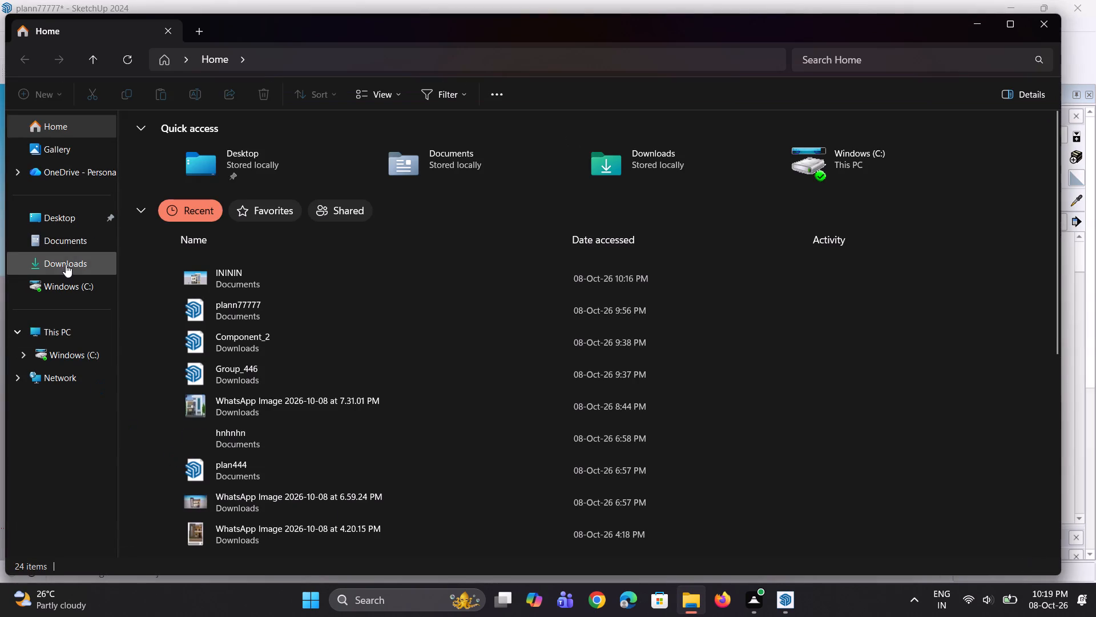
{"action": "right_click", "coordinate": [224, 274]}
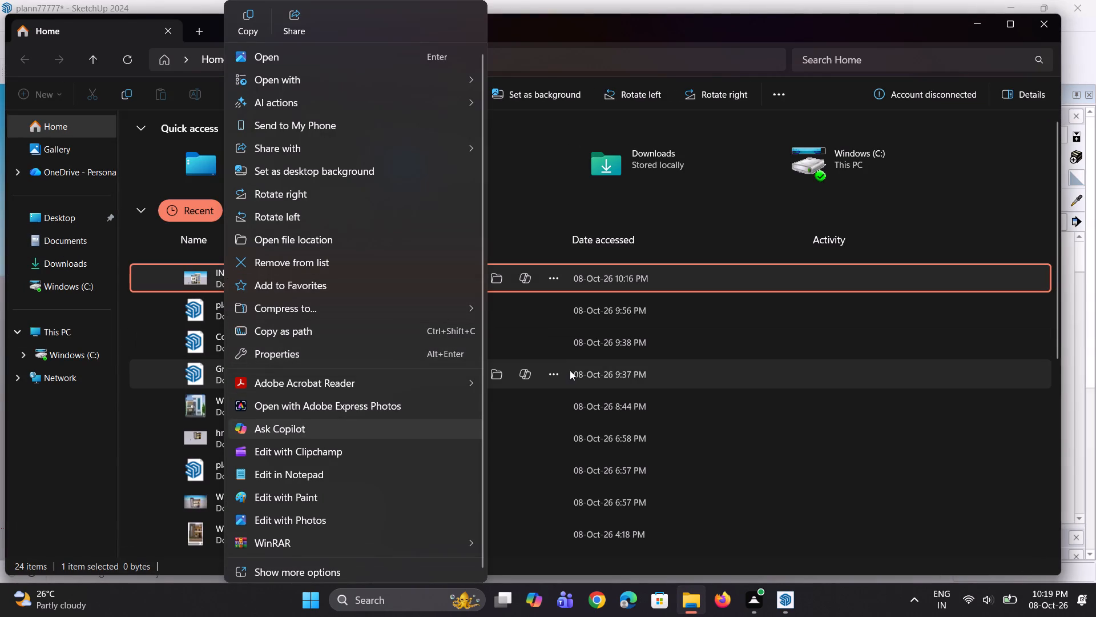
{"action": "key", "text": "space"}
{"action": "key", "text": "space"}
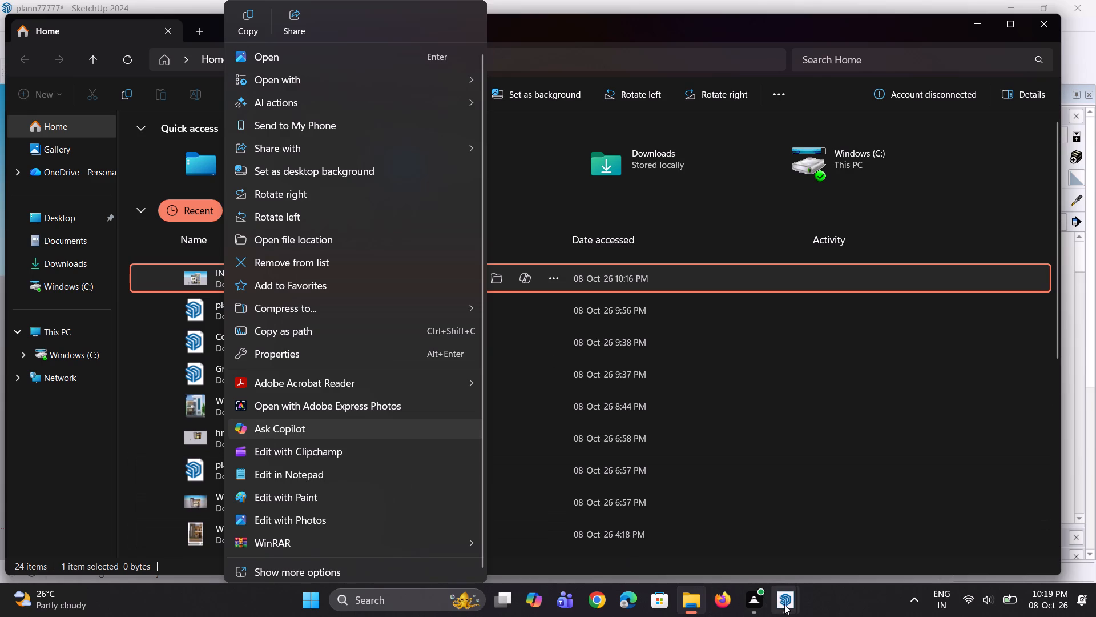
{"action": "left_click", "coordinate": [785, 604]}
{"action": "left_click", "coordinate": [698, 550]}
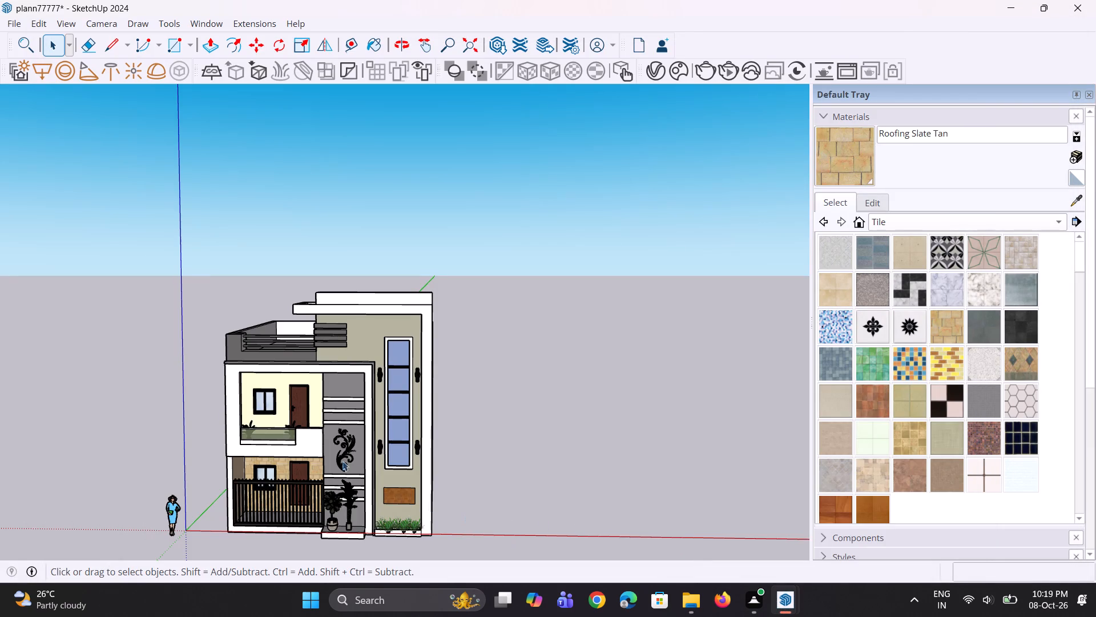
Switch to File Explorer and delete the earlier INININ PNG image from the Documents folder.
{"action": "left_click", "coordinate": [691, 591]}
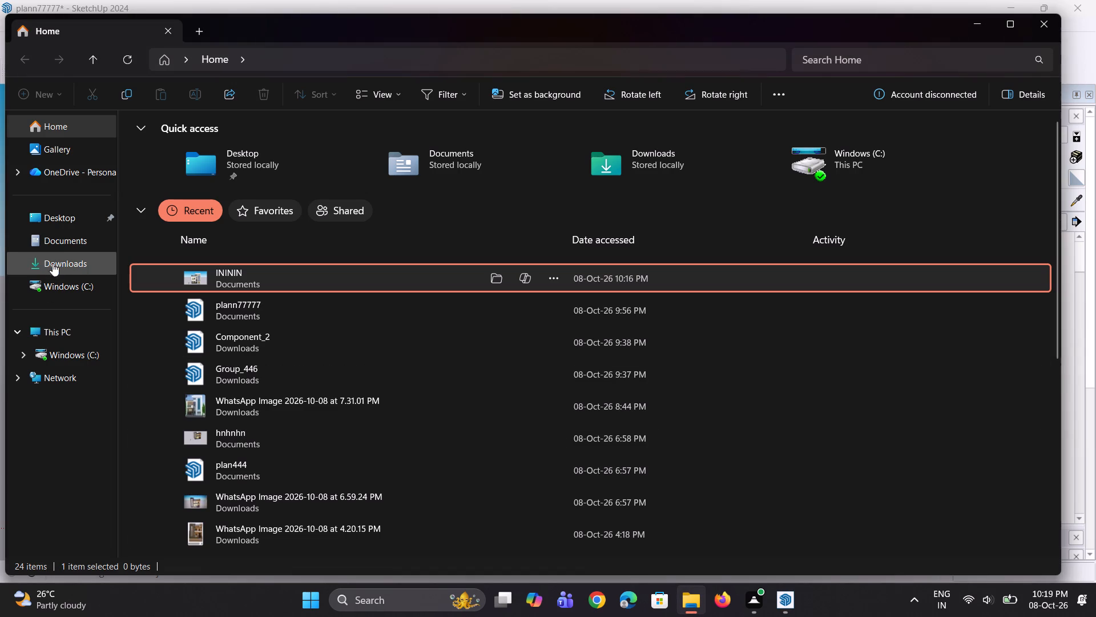
{"action": "left_click", "coordinate": [64, 247]}
{"action": "scroll", "coordinate": [163, 270], "scroll_direction": "down", "scroll_amount": 4}
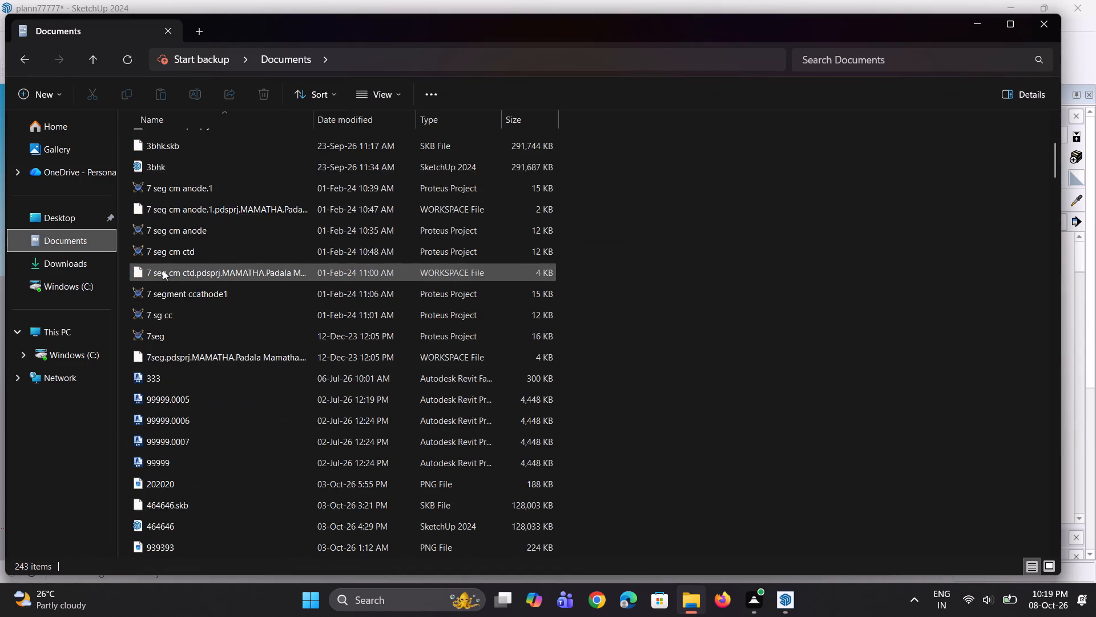
{"action": "scroll", "coordinate": [163, 270], "scroll_direction": "down", "scroll_amount": 19}
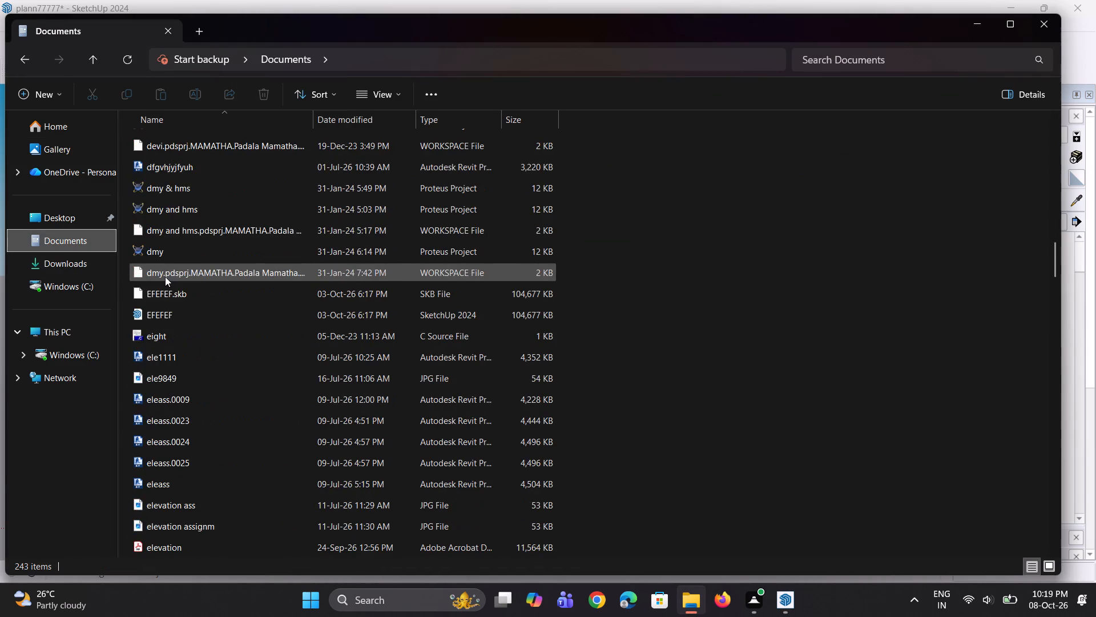
{"action": "scroll", "coordinate": [166, 278], "scroll_direction": "down", "scroll_amount": 10}
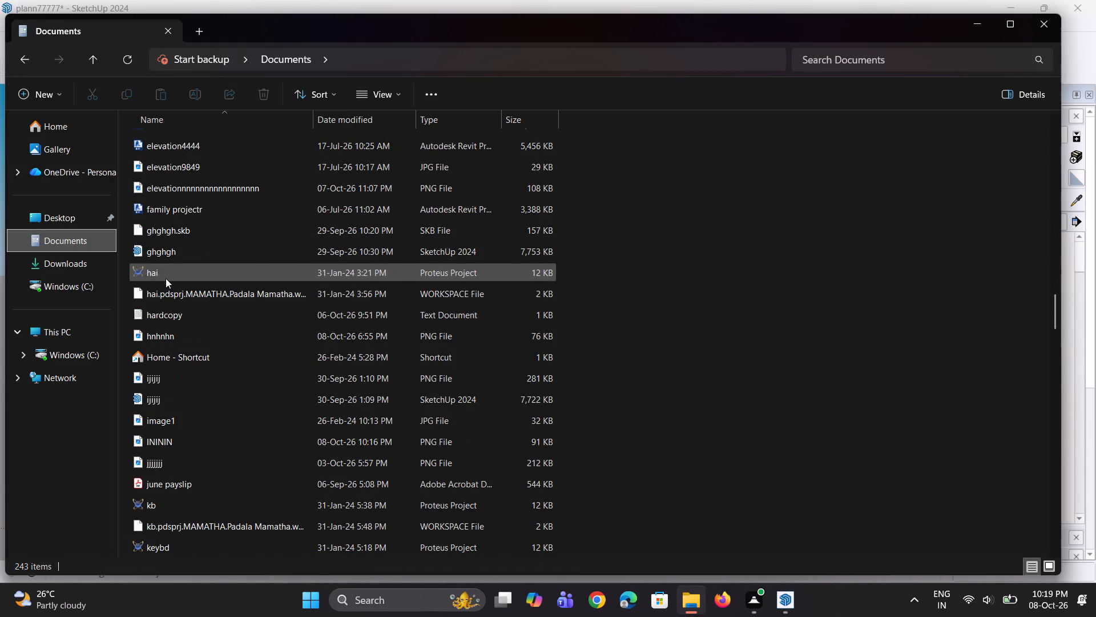
{"action": "right_click", "coordinate": [179, 436]}
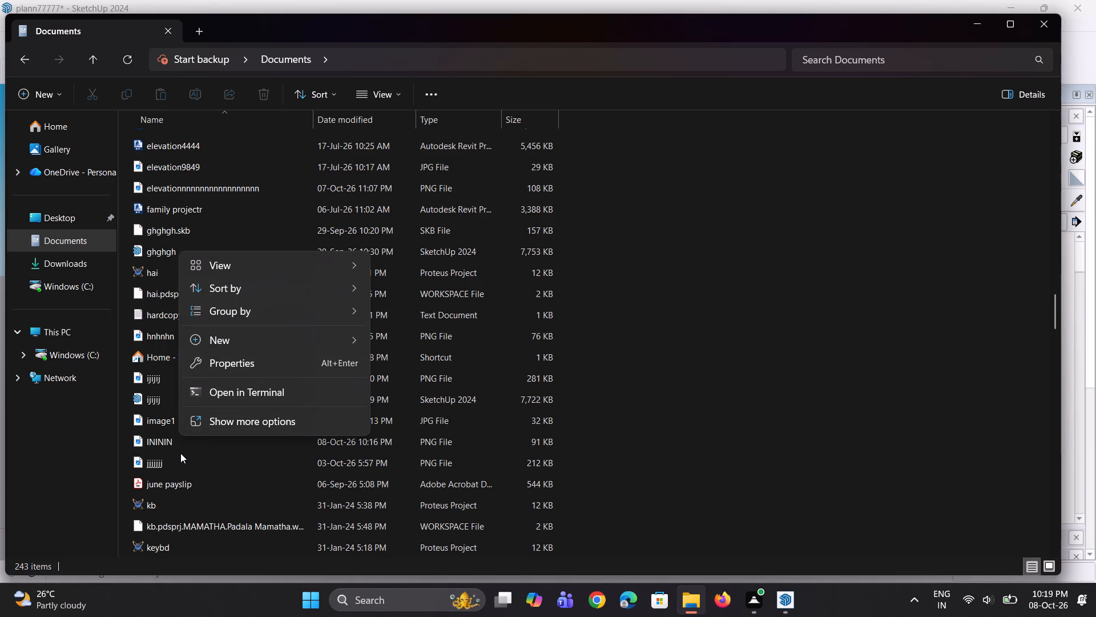
{"action": "left_click", "coordinate": [177, 450]}
{"action": "left_click", "coordinate": [175, 445]}
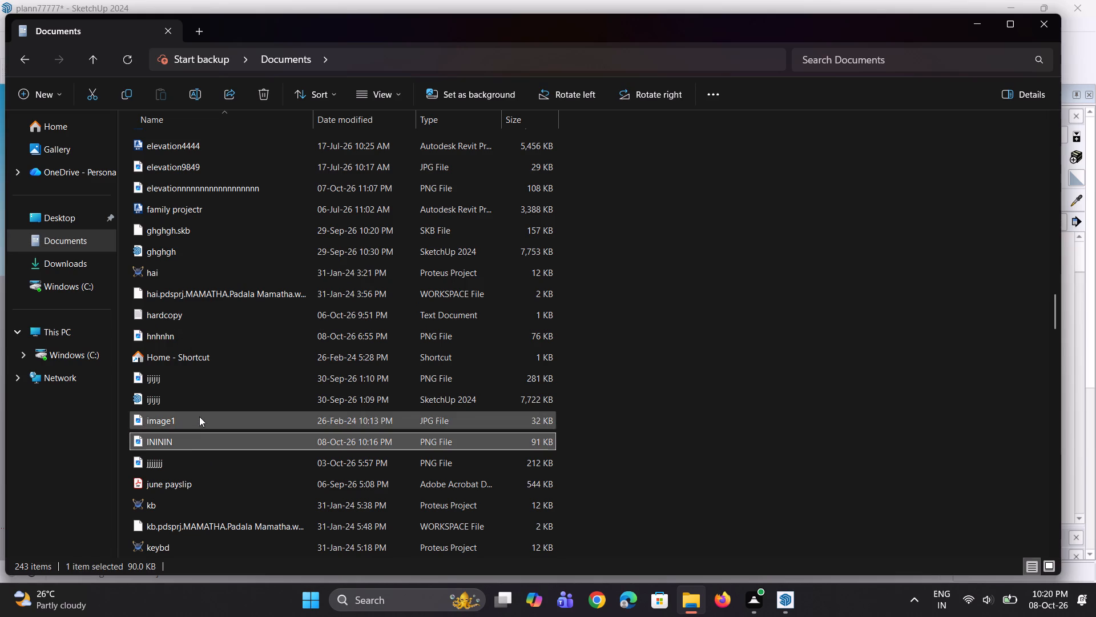
{"action": "left_click", "coordinate": [258, 94]}
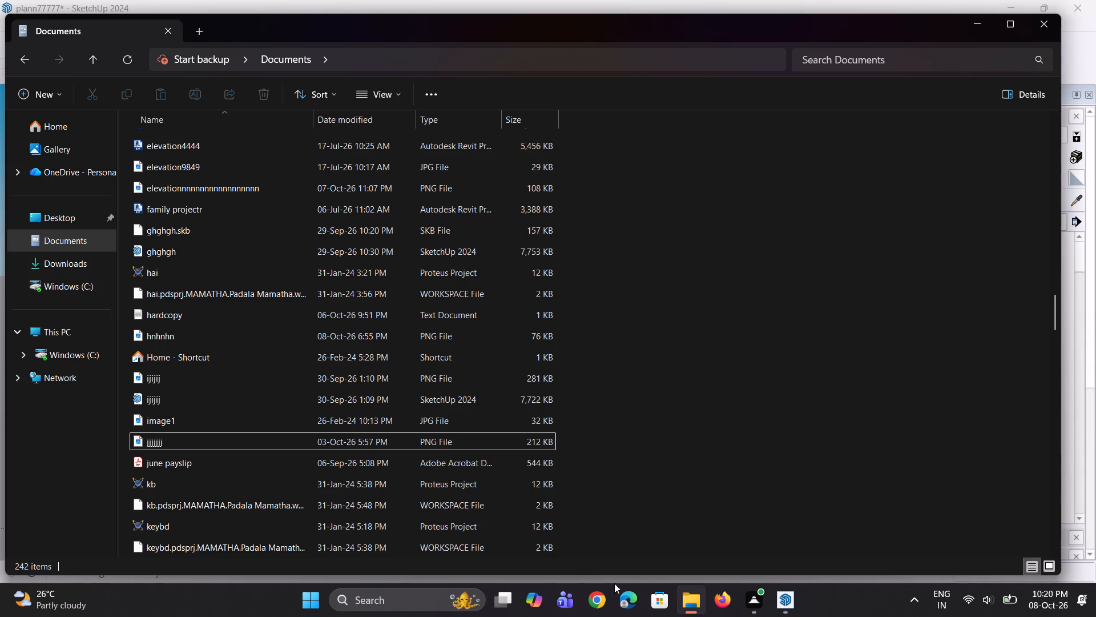
Return to SketchUp and export the house's front view as a 2D PNG graphic named INININ in Documents.
{"action": "left_click", "coordinate": [792, 592]}
{"action": "left_click", "coordinate": [720, 550]}
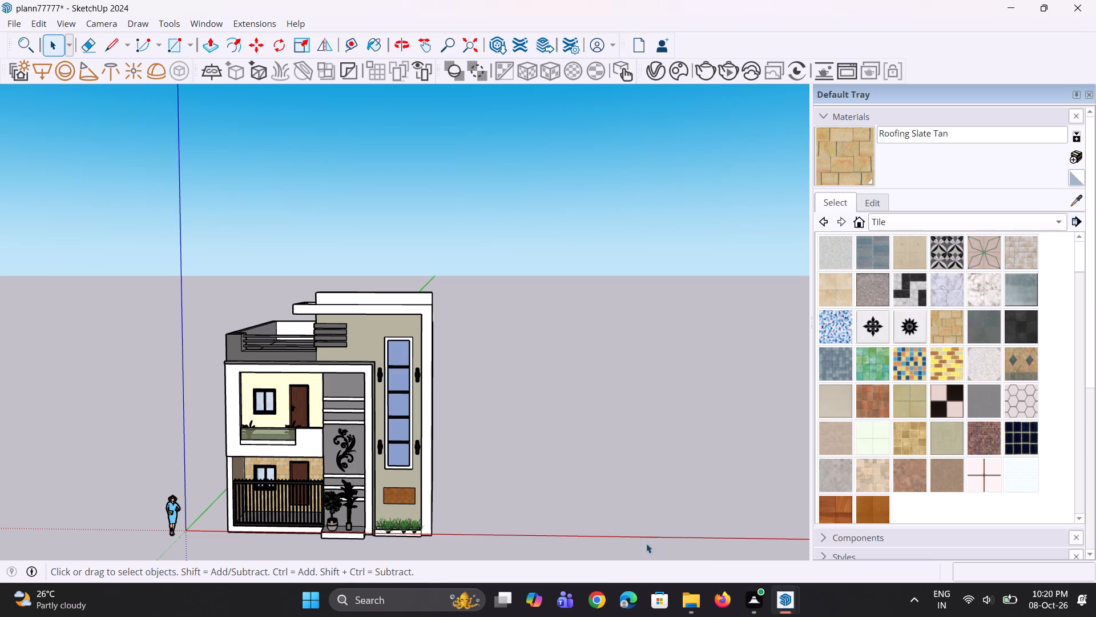
{"action": "double_click", "coordinate": [540, 436]}
{"action": "scroll", "coordinate": [352, 414], "scroll_direction": "down", "scroll_amount": 4}
{"action": "middle_click_drag", "start_coordinate": [316, 434], "coordinate": [314, 450]}
{"action": "scroll", "coordinate": [299, 464], "scroll_direction": "up", "scroll_amount": 3}
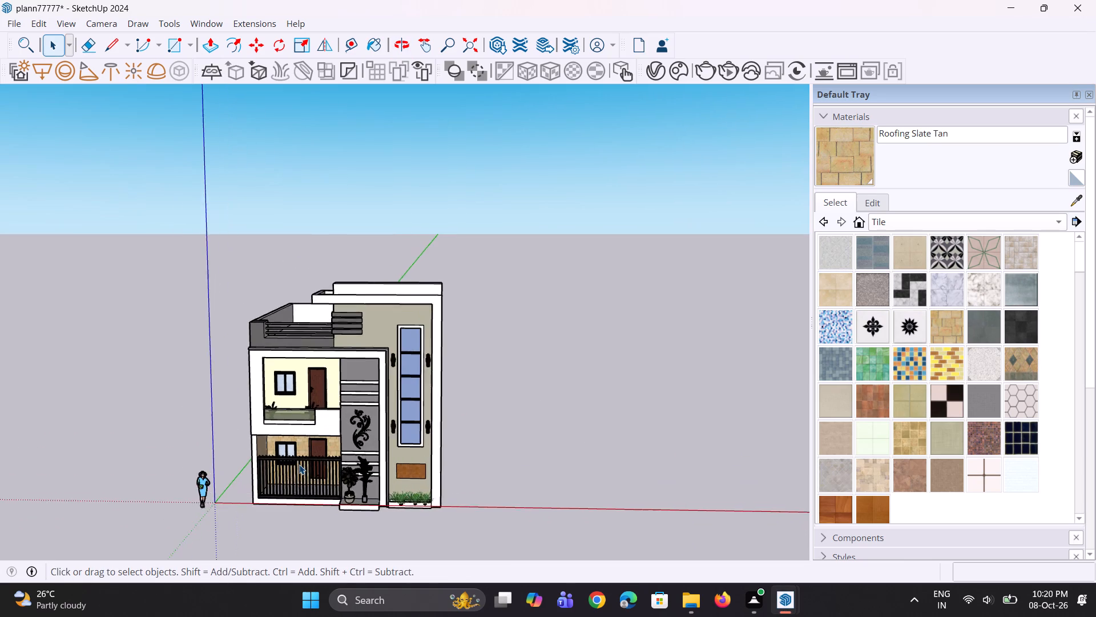
{"action": "scroll", "coordinate": [299, 464], "scroll_direction": "up", "scroll_amount": 2}
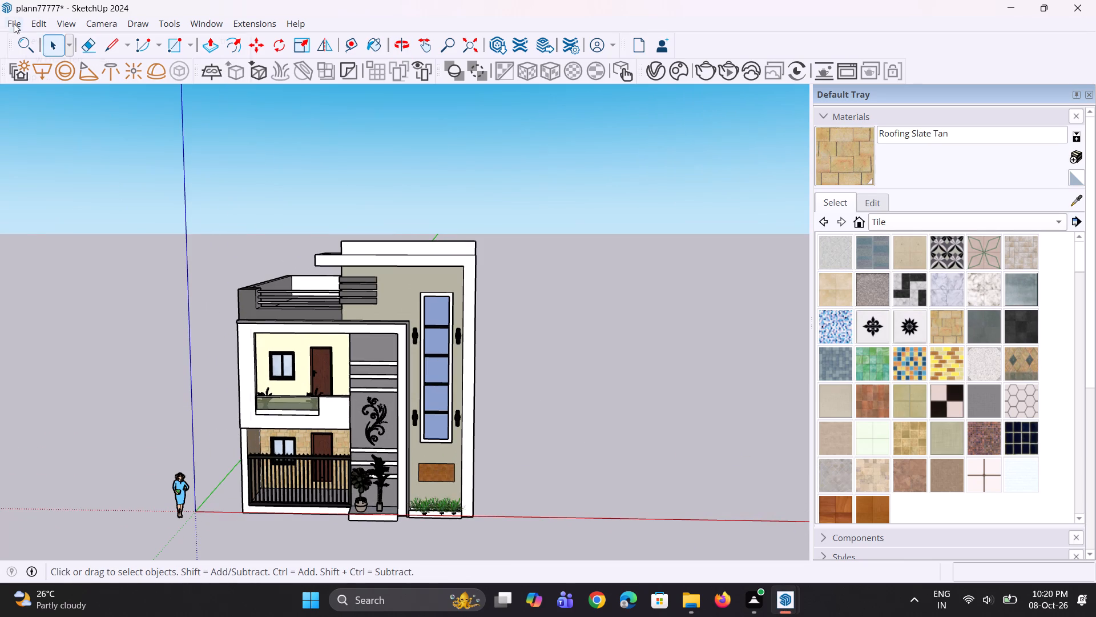
{"action": "left_click", "coordinate": [14, 23]}
{"action": "left_click", "coordinate": [47, 239]}
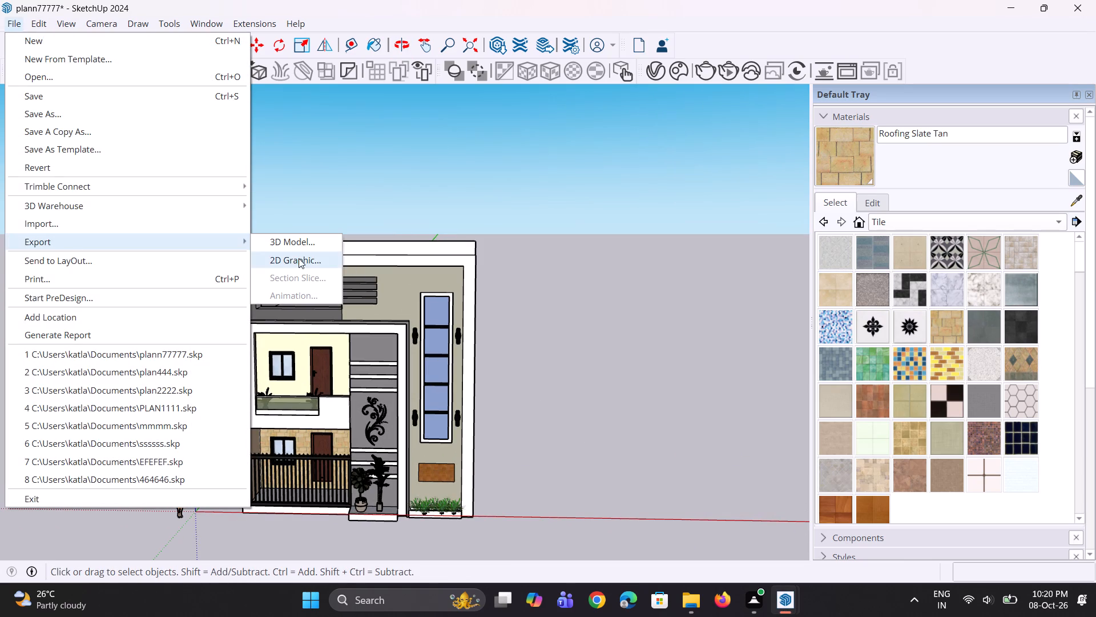
{"action": "left_click", "coordinate": [299, 258]}
{"action": "type", "text": "INININ"}
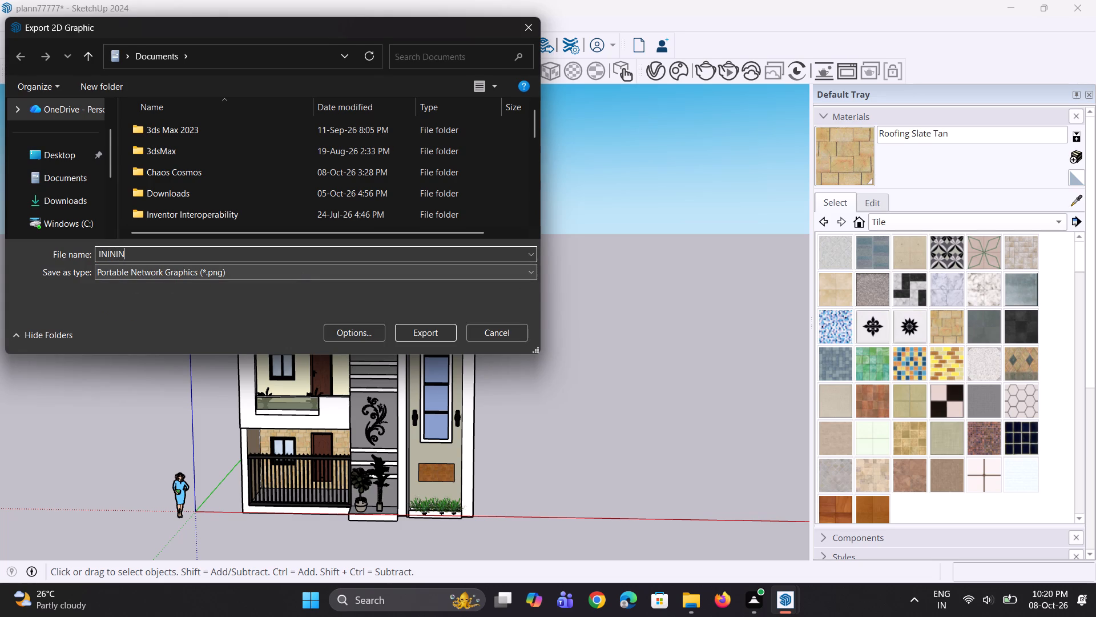
{"action": "left_click", "coordinate": [420, 337]}
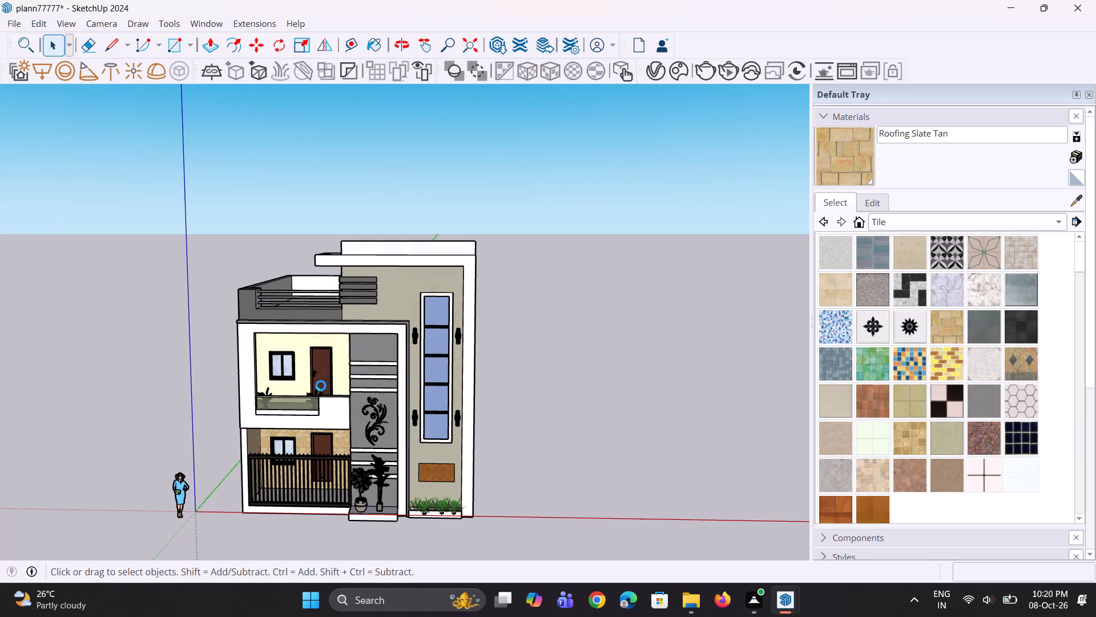
Examine the house's exterior from the front and around its terrace side, checking the finishes on the side faces.
{"action": "scroll", "coordinate": [312, 383], "scroll_direction": "down", "scroll_amount": 3}
{"action": "middle_click_drag", "start_coordinate": [235, 407], "coordinate": [255, 398]}
{"action": "middle_click_drag", "start_coordinate": [255, 398], "coordinate": [271, 387]}
{"action": "scroll", "coordinate": [271, 384], "scroll_direction": "up", "scroll_amount": 2}
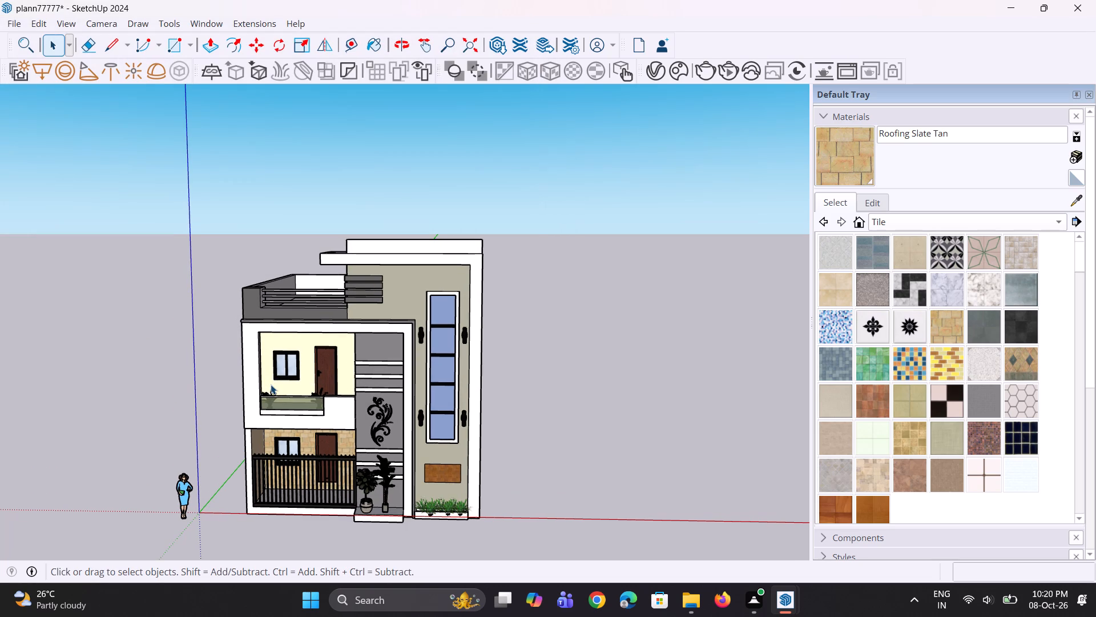
{"action": "scroll", "coordinate": [271, 384], "scroll_direction": "down", "scroll_amount": 2}
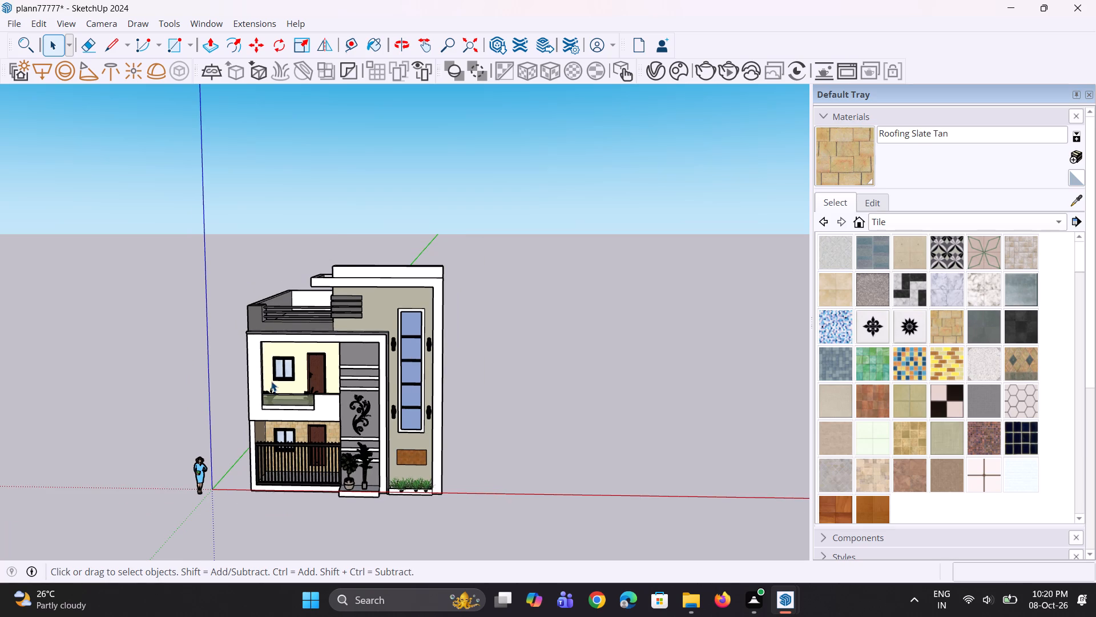
{"action": "middle_click", "coordinate": [279, 374]}
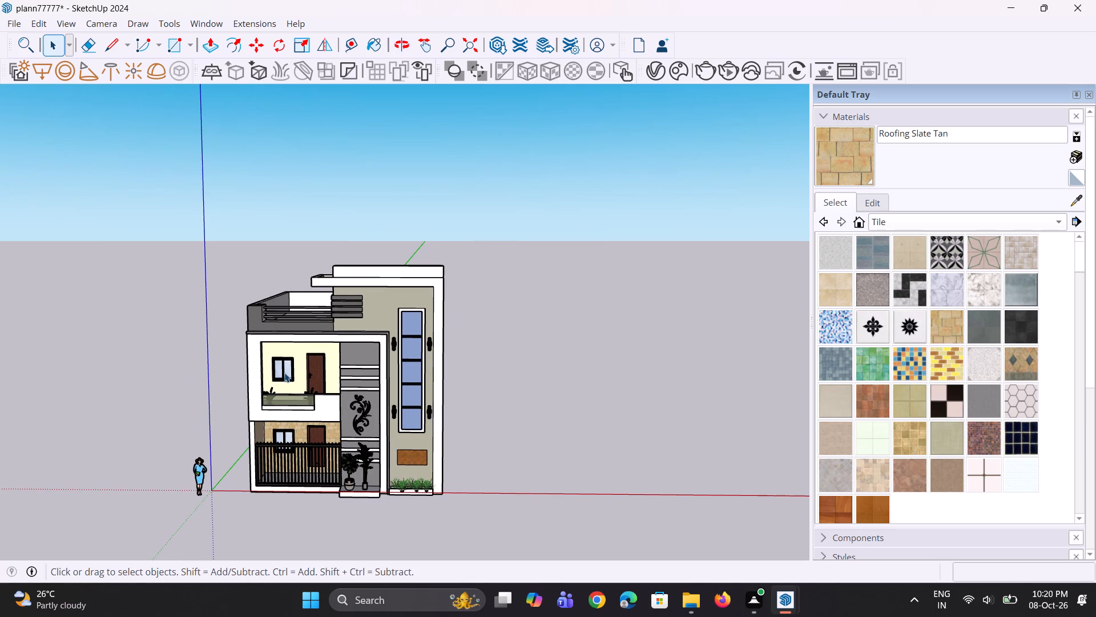
{"action": "scroll", "coordinate": [245, 372], "scroll_direction": "up", "scroll_amount": 5}
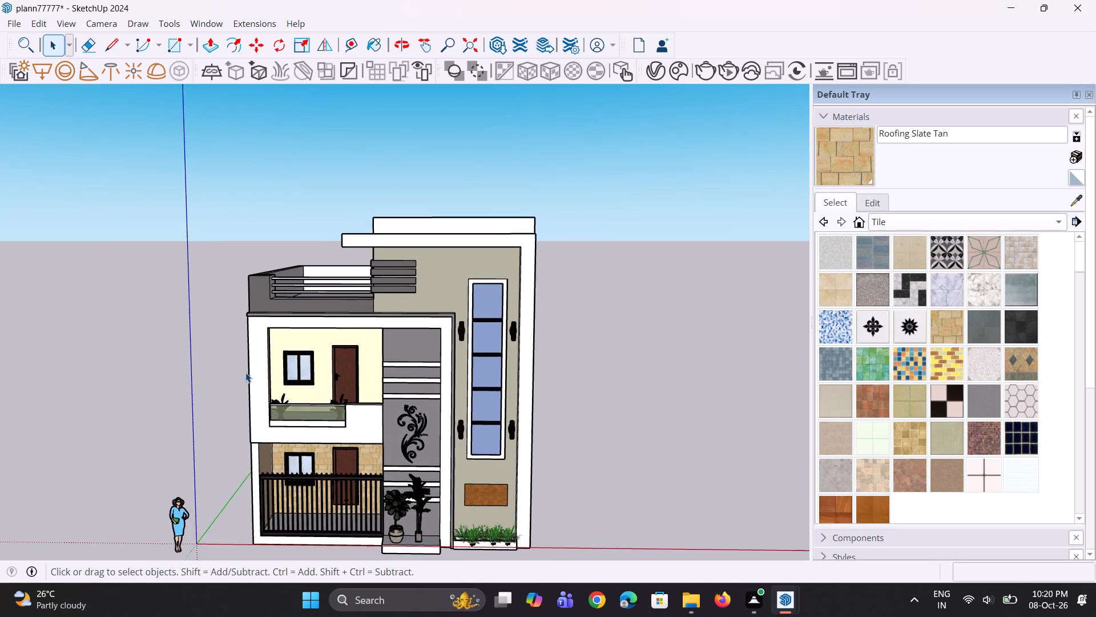
{"action": "middle_click_drag", "start_coordinate": [251, 382], "coordinate": [277, 436]}
{"action": "scroll", "coordinate": [280, 431], "scroll_direction": "down", "scroll_amount": 4}
{"action": "middle_click_drag", "start_coordinate": [285, 422], "coordinate": [406, 370]}
{"action": "scroll", "coordinate": [292, 377], "scroll_direction": "down", "scroll_amount": 2}
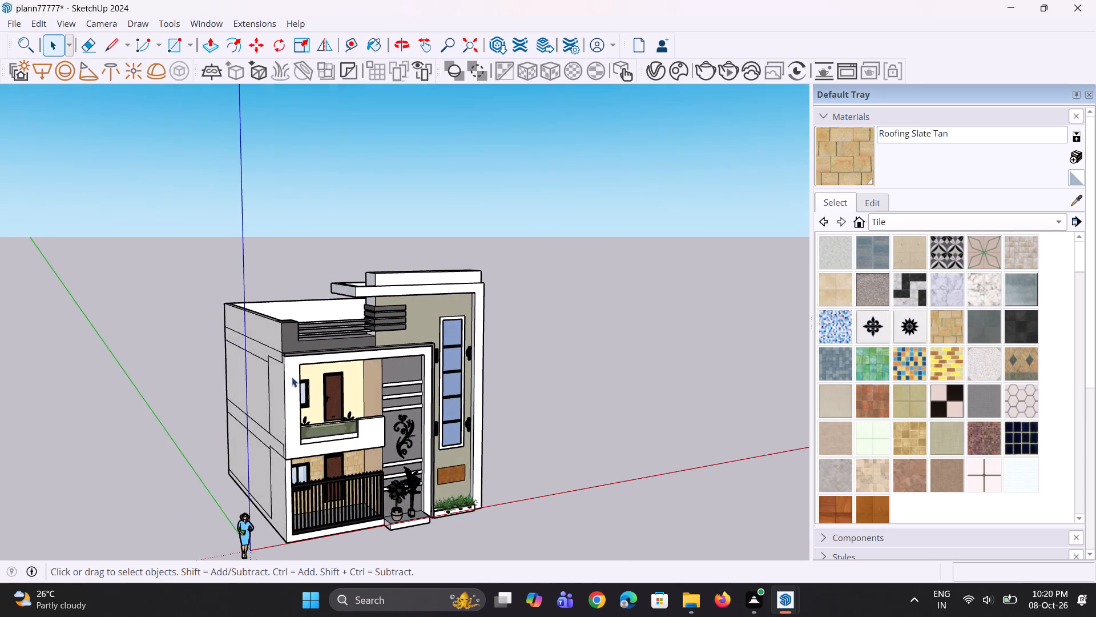
{"action": "scroll", "coordinate": [292, 377], "scroll_direction": "down", "scroll_amount": 1}
{"action": "middle_click_drag", "start_coordinate": [259, 387], "coordinate": [285, 346]}
{"action": "scroll", "coordinate": [271, 362], "scroll_direction": "down", "scroll_amount": 2}
{"action": "middle_click_drag", "start_coordinate": [268, 374], "coordinate": [292, 363]}
{"action": "scroll", "coordinate": [292, 364], "scroll_direction": "up", "scroll_amount": 9}
{"action": "scroll", "coordinate": [290, 366], "scroll_direction": "down", "scroll_amount": 5}
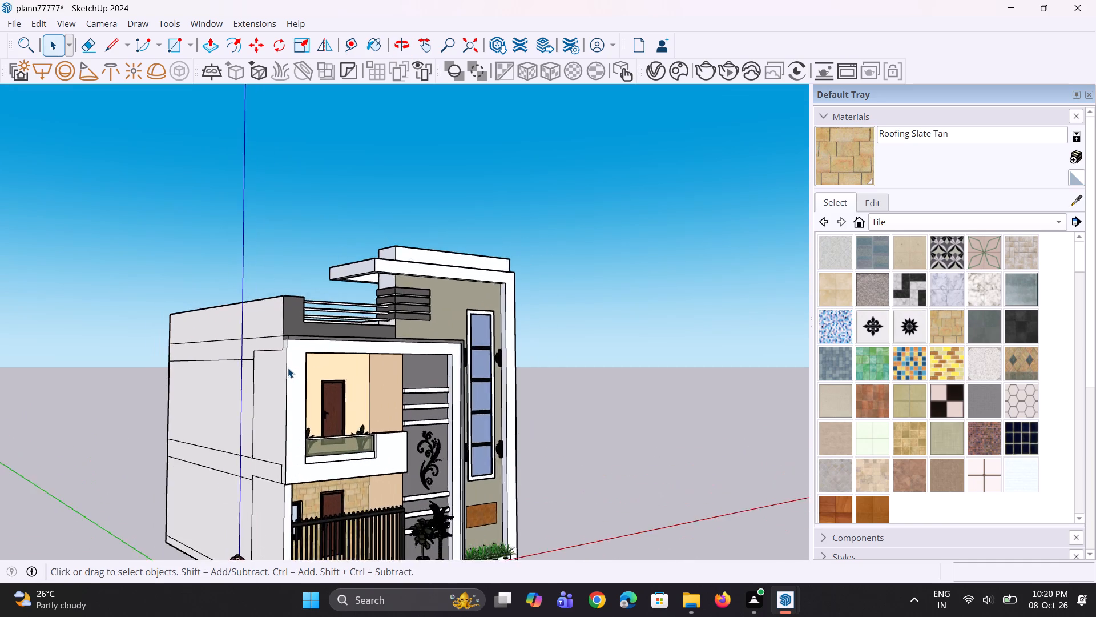
{"action": "scroll", "coordinate": [288, 368], "scroll_direction": "down", "scroll_amount": 6}
{"action": "middle_click_drag", "start_coordinate": [293, 362], "coordinate": [334, 348]}
{"action": "scroll", "coordinate": [348, 331], "scroll_direction": "up", "scroll_amount": 7}
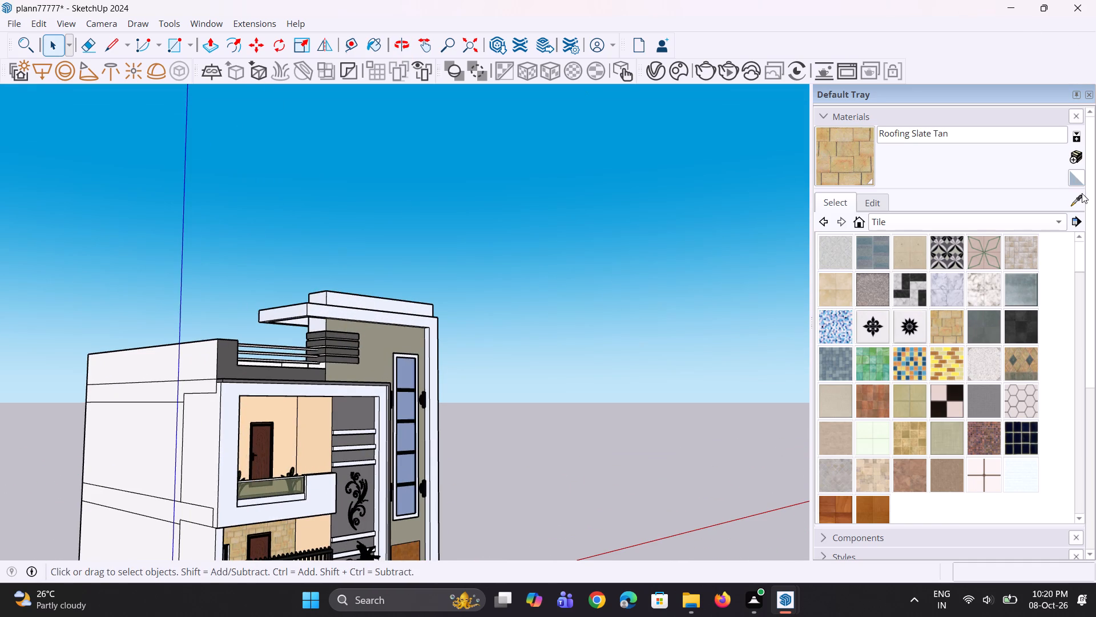
Sample the grey-beige Generic#3 material from the tower's front wall and paint the tower's side face above the terrace with it.
{"action": "left_click", "coordinate": [1082, 197]}
{"action": "scroll", "coordinate": [407, 363], "scroll_direction": "up", "scroll_amount": 1}
{"action": "left_click", "coordinate": [373, 346]}
{"action": "scroll", "coordinate": [280, 336], "scroll_direction": "up", "scroll_amount": 5}
{"action": "left_click", "coordinate": [313, 316]}
{"action": "middle_click_drag", "start_coordinate": [373, 298], "coordinate": [357, 340]}
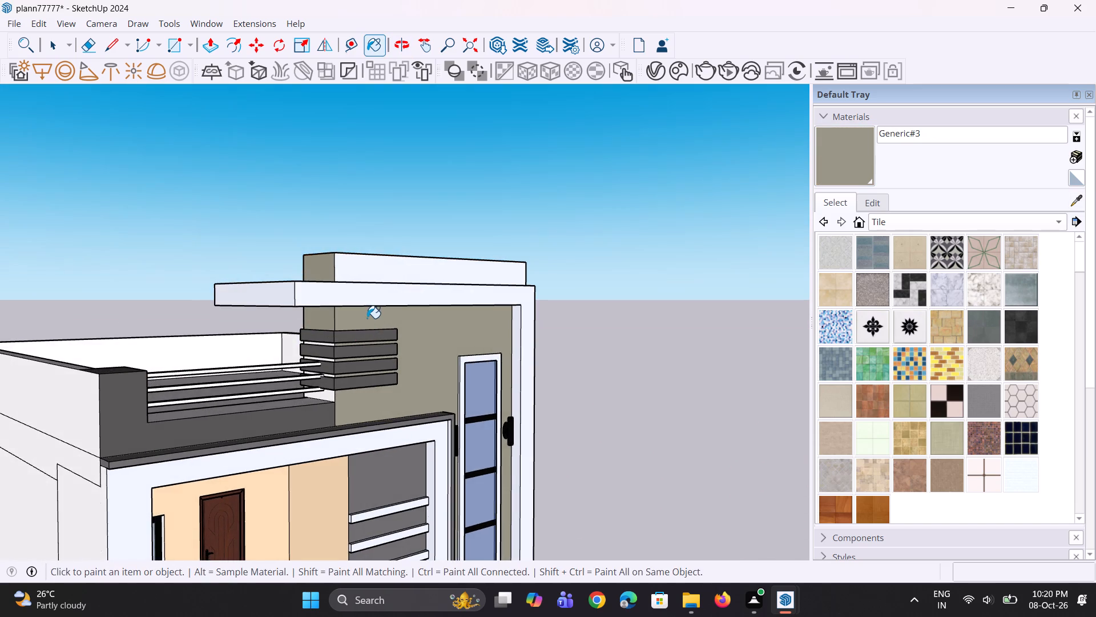
Paint the remaining portions of the tower's side wall beside and below the dark terrace bands with the Generic#3 material.
{"action": "scroll", "coordinate": [367, 318], "scroll_direction": "down", "scroll_amount": 4}
{"action": "middle_click_drag", "start_coordinate": [372, 367], "coordinate": [311, 386]}
{"action": "scroll", "coordinate": [312, 381], "scroll_direction": "up", "scroll_amount": 4}
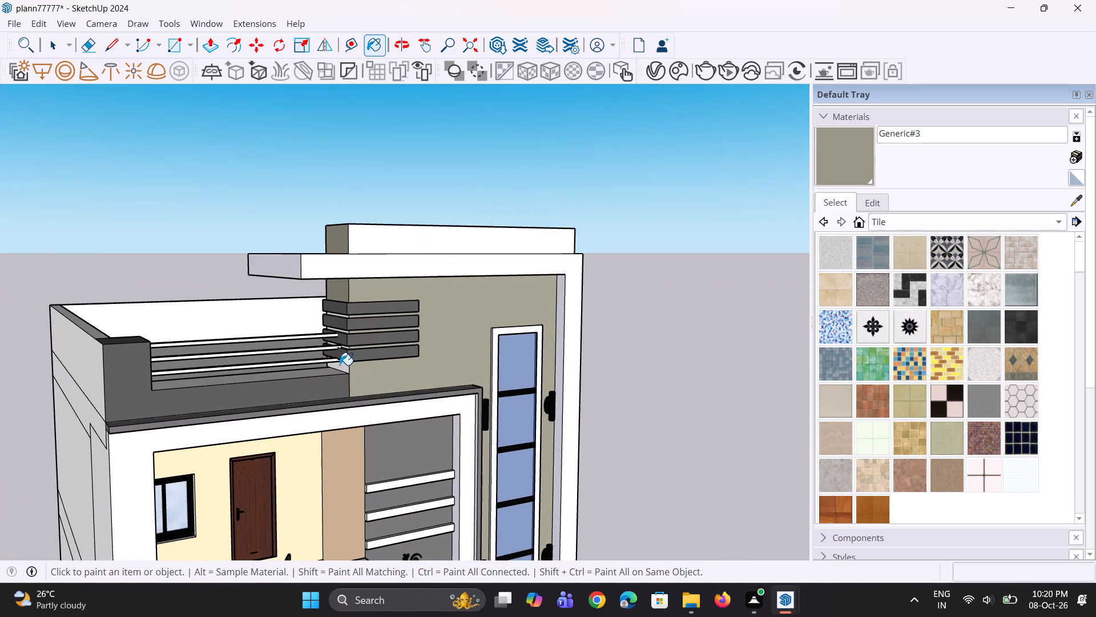
{"action": "left_click", "coordinate": [340, 365]}
{"action": "left_click", "coordinate": [326, 375]}
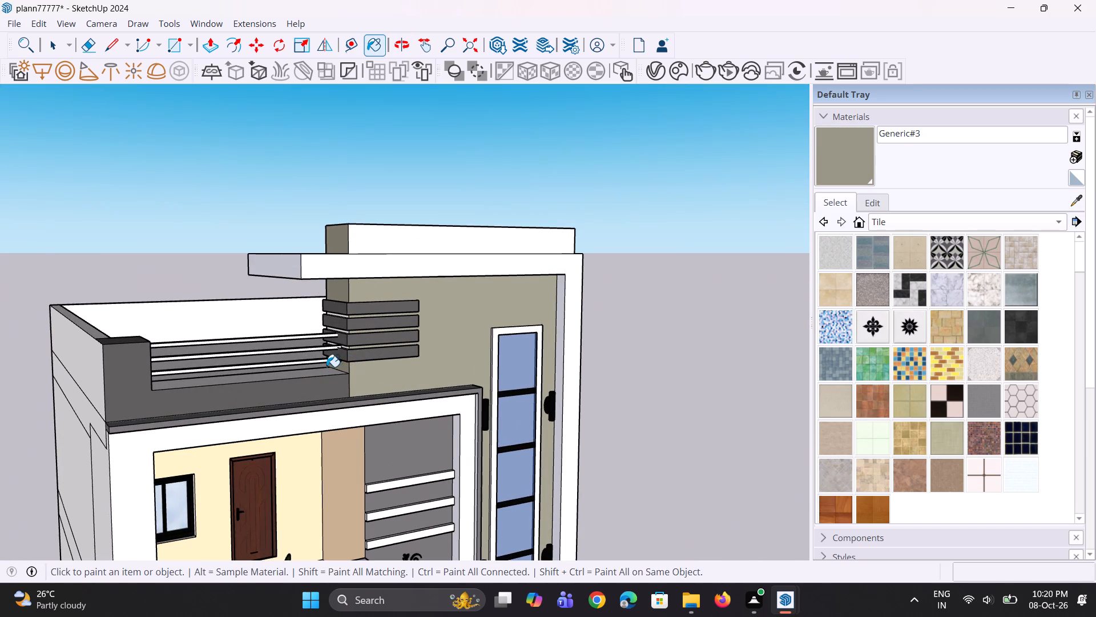
{"action": "left_click", "coordinate": [327, 368]}
Leave the Paint Bucket tool, clear any selection and save the house model.
{"action": "scroll", "coordinate": [357, 365], "scroll_direction": "down", "scroll_amount": 5}
{"action": "middle_click_drag", "start_coordinate": [356, 371], "coordinate": [284, 359]}
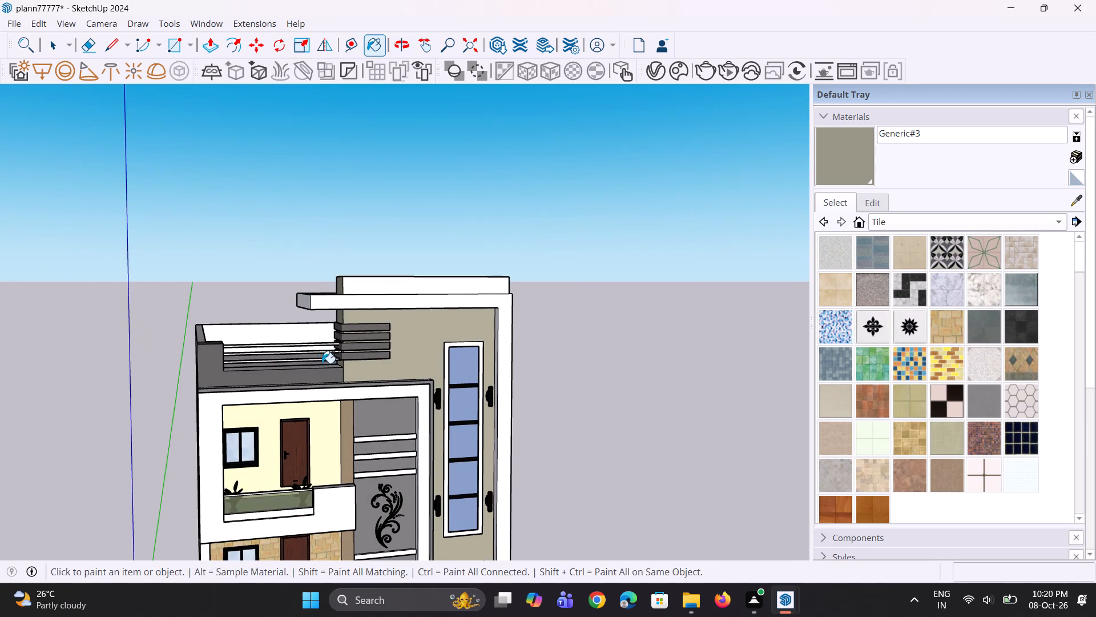
{"action": "key", "text": "space"}
{"action": "key", "text": "v"}
{"action": "key", "text": "space"}
{"action": "left_click", "coordinate": [588, 363]}
{"action": "key", "text": "ctrl+s"}
Examine the whole house from the front and front corner, checking the finishes on the tower, terrace and ground floor.
{"action": "middle_click_drag", "start_coordinate": [588, 363], "coordinate": [566, 365]}
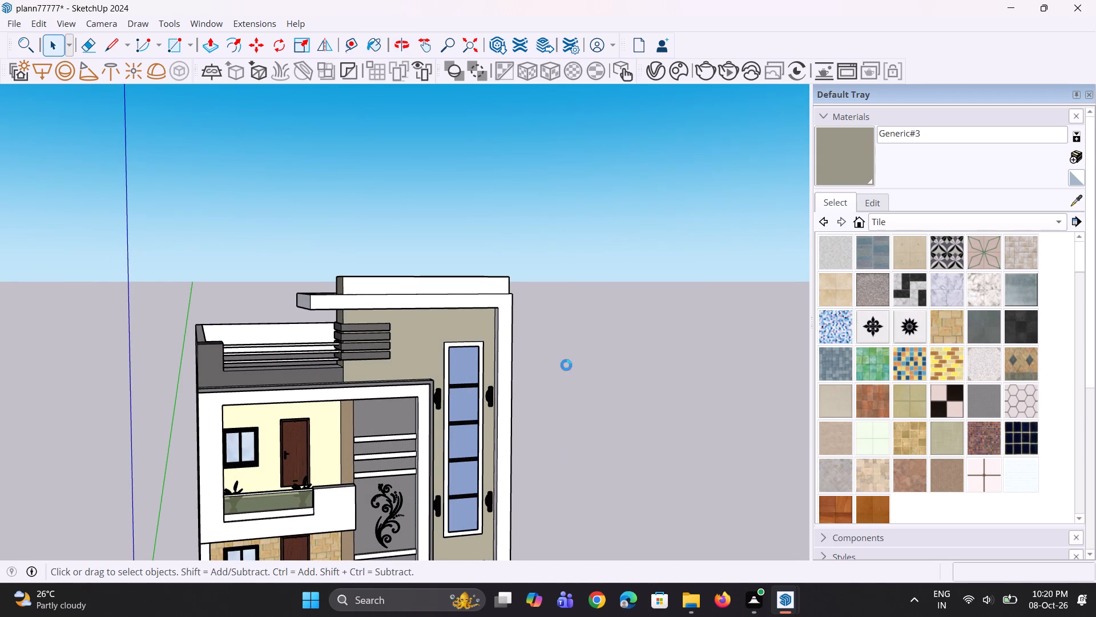
{"action": "middle_click_drag", "start_coordinate": [566, 365], "coordinate": [479, 365]}
{"action": "scroll", "coordinate": [477, 360], "scroll_direction": "down", "scroll_amount": 14}
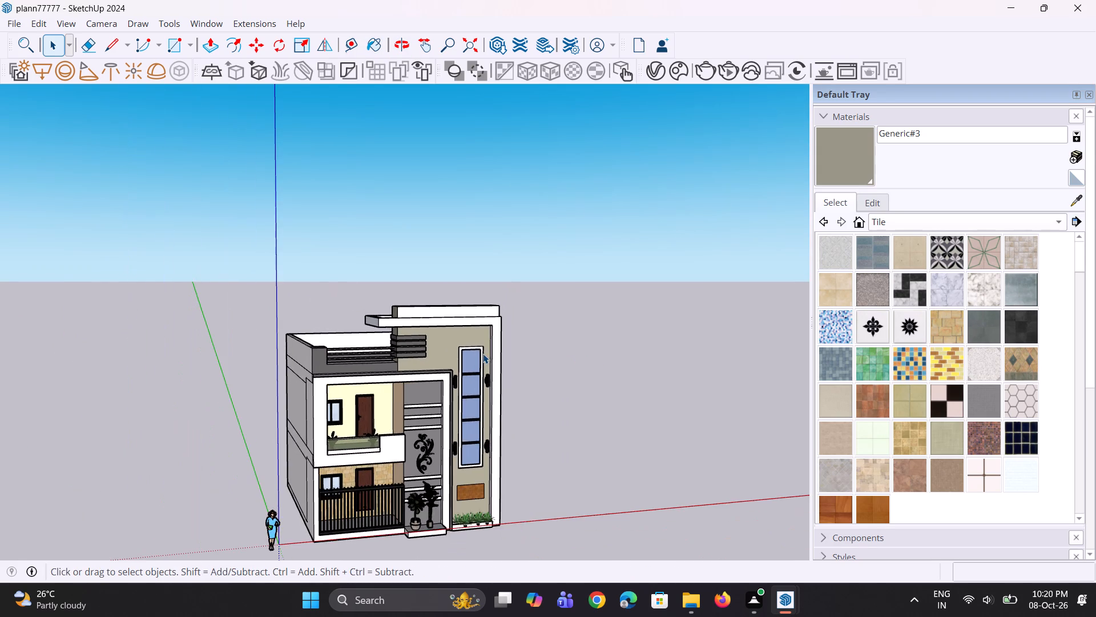
{"action": "middle_click_drag", "start_coordinate": [483, 354], "coordinate": [428, 364]}
{"action": "scroll", "coordinate": [426, 364], "scroll_direction": "up", "scroll_amount": 3}
{"action": "scroll", "coordinate": [432, 355], "scroll_direction": "down", "scroll_amount": 7}
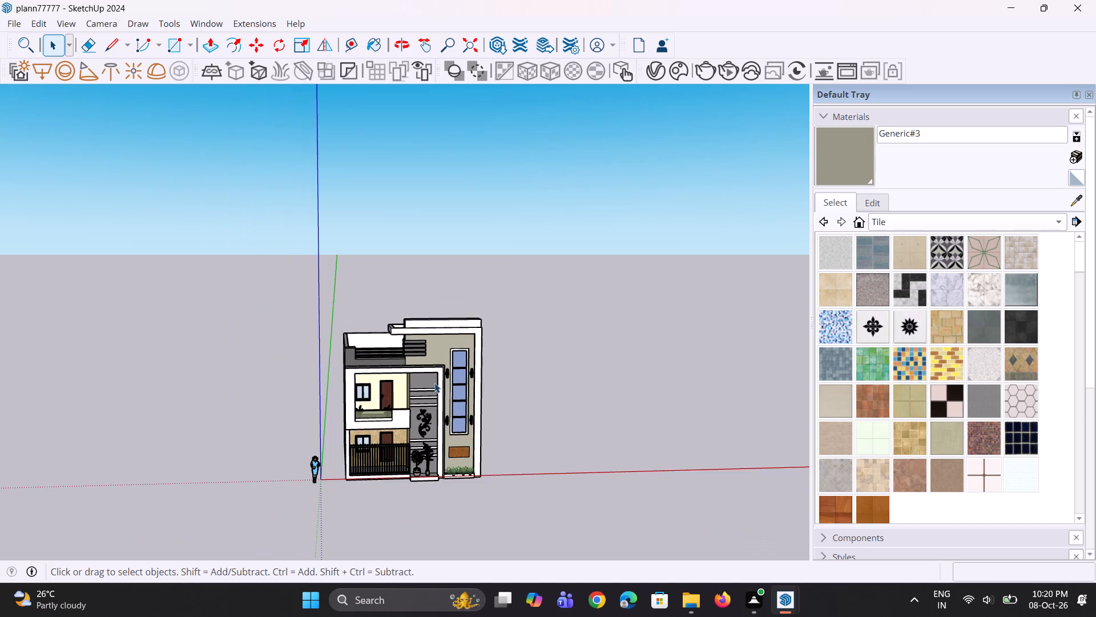
{"action": "scroll", "coordinate": [436, 392], "scroll_direction": "up", "scroll_amount": 6}
{"action": "scroll", "coordinate": [367, 472], "scroll_direction": "up", "scroll_amount": 3}
{"action": "scroll", "coordinate": [358, 437], "scroll_direction": "down", "scroll_amount": 4}
{"action": "middle_click_drag", "start_coordinate": [342, 458], "coordinate": [348, 425]}
{"action": "scroll", "coordinate": [329, 378], "scroll_direction": "down", "scroll_amount": 4}
{"action": "middle_click_drag", "start_coordinate": [318, 422], "coordinate": [330, 415]}
{"action": "scroll", "coordinate": [269, 450], "scroll_direction": "up", "scroll_amount": 1}
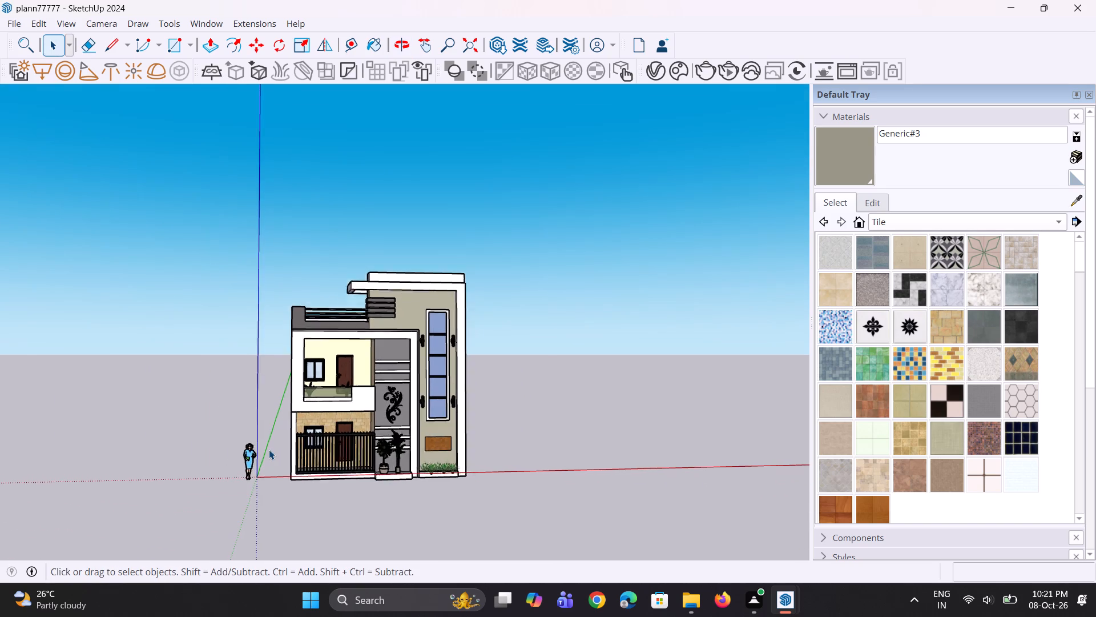
{"action": "scroll", "coordinate": [269, 450], "scroll_direction": "up", "scroll_amount": 8}
{"action": "middle_click_drag", "start_coordinate": [348, 461], "coordinate": [362, 452]}
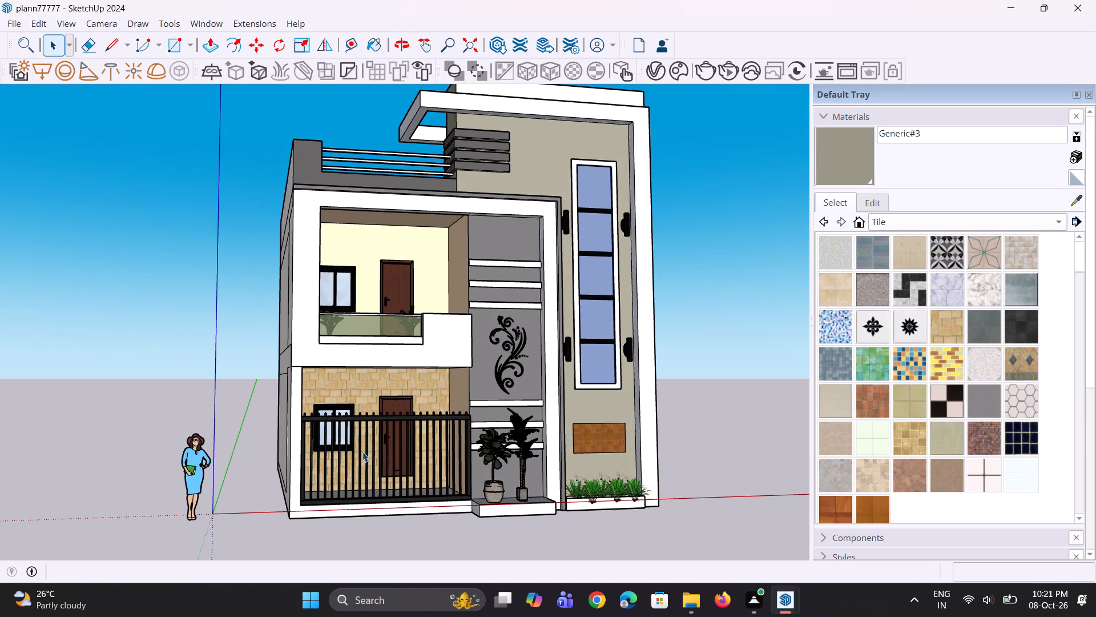
Save the house model with the close front-corner view in place.
{"action": "key", "text": "ctrl+s"}
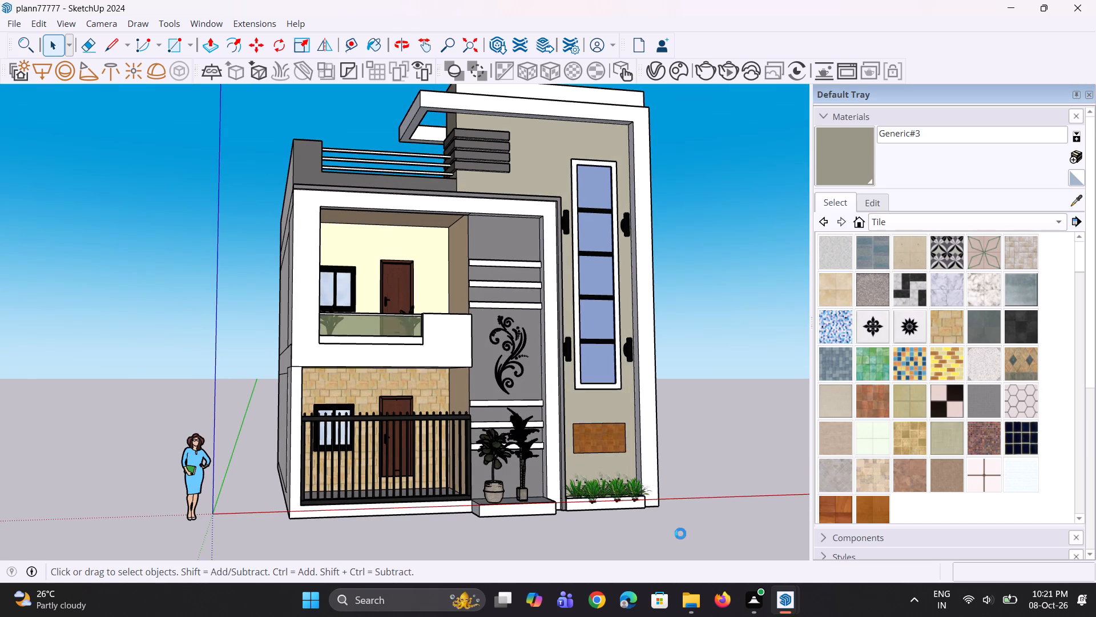